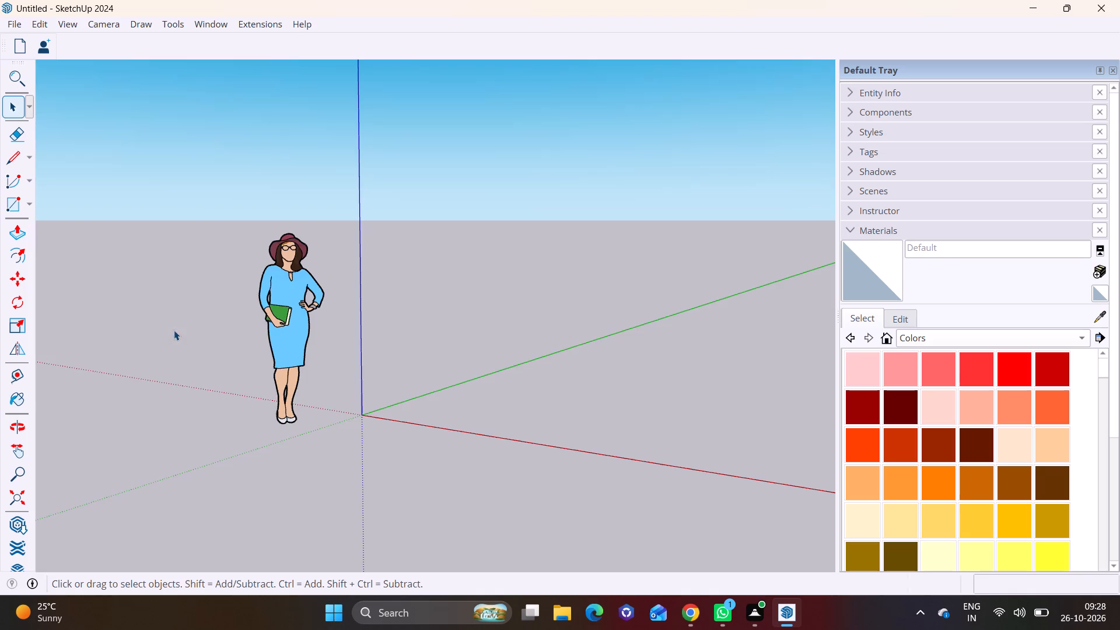
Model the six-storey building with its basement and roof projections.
Delete the default scale figure standing beside the origin.
{"action": "scroll", "coordinate": [290, 400], "scroll_direction": "down", "scroll_amount": 3}
{"action": "left_click", "coordinate": [281, 372]}
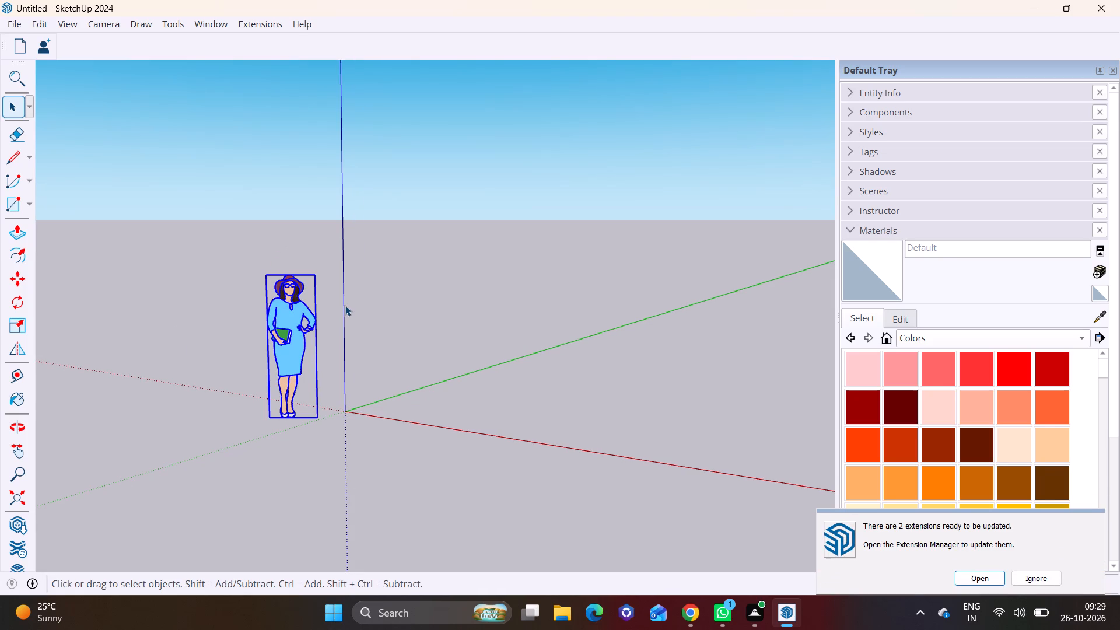
{"action": "key", "text": "Delete"}
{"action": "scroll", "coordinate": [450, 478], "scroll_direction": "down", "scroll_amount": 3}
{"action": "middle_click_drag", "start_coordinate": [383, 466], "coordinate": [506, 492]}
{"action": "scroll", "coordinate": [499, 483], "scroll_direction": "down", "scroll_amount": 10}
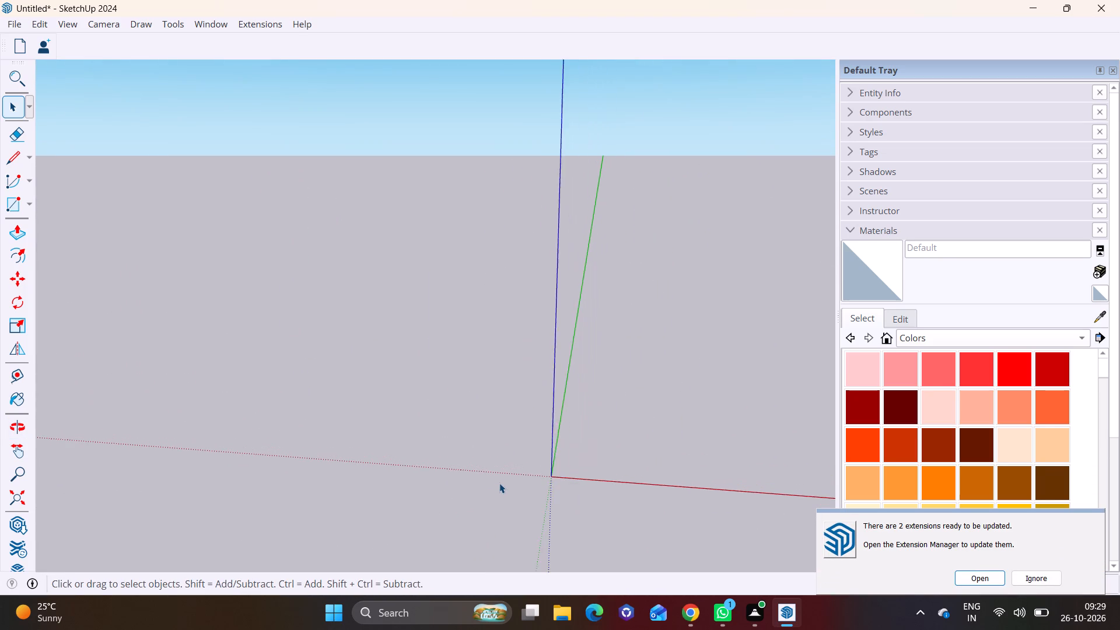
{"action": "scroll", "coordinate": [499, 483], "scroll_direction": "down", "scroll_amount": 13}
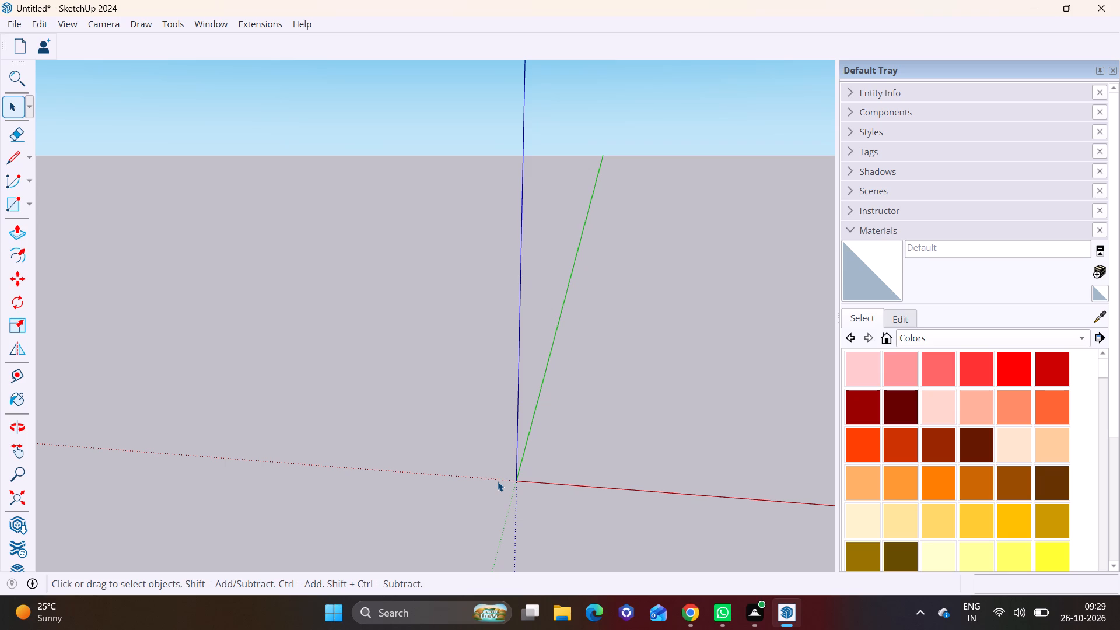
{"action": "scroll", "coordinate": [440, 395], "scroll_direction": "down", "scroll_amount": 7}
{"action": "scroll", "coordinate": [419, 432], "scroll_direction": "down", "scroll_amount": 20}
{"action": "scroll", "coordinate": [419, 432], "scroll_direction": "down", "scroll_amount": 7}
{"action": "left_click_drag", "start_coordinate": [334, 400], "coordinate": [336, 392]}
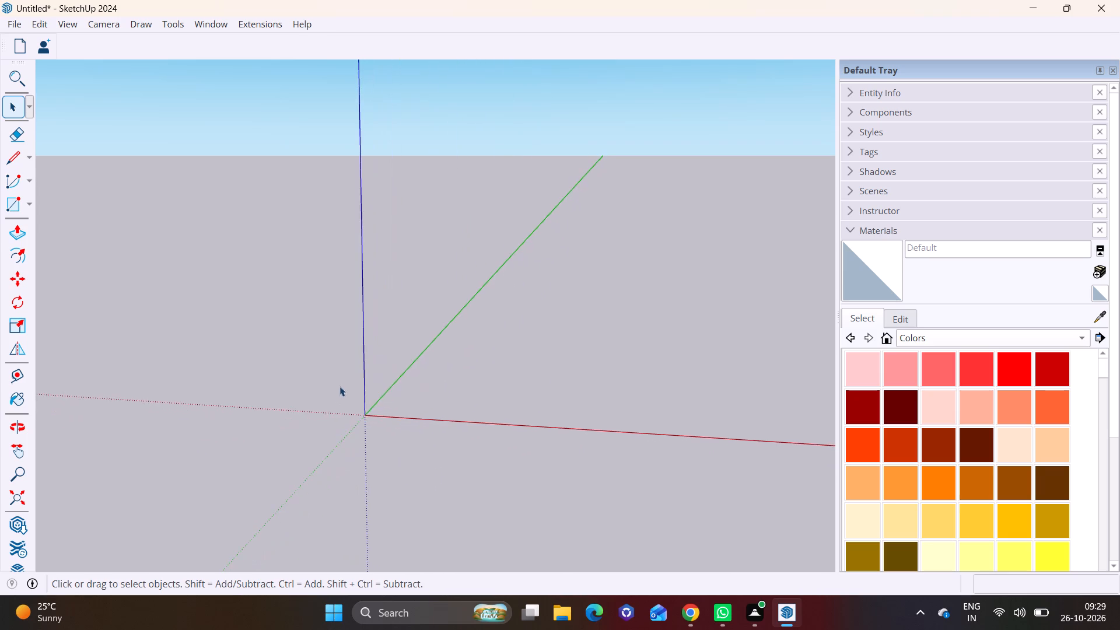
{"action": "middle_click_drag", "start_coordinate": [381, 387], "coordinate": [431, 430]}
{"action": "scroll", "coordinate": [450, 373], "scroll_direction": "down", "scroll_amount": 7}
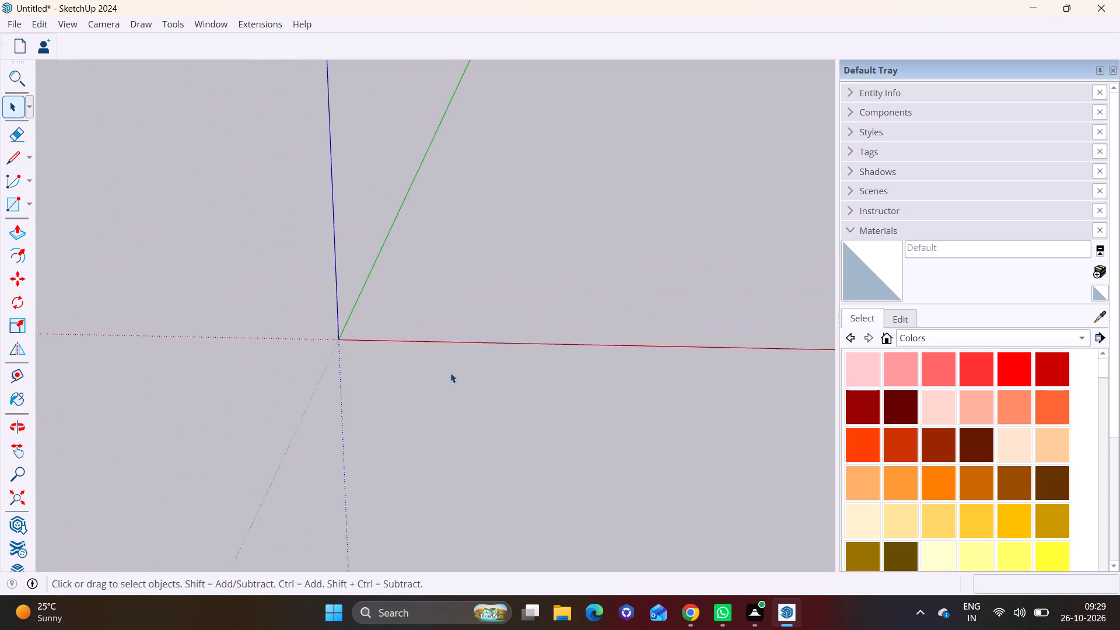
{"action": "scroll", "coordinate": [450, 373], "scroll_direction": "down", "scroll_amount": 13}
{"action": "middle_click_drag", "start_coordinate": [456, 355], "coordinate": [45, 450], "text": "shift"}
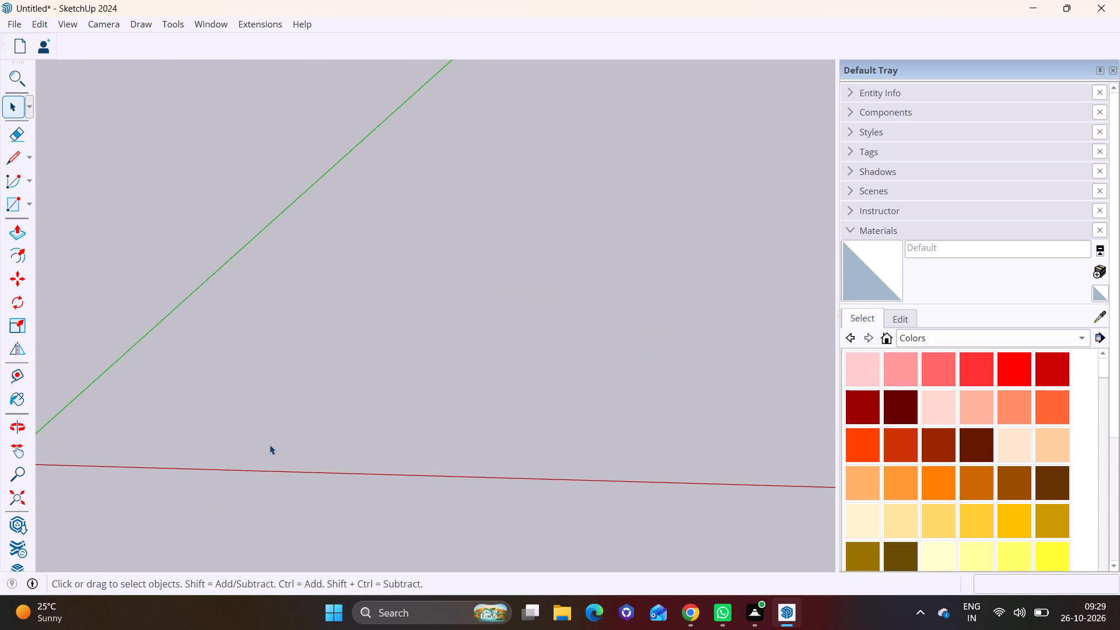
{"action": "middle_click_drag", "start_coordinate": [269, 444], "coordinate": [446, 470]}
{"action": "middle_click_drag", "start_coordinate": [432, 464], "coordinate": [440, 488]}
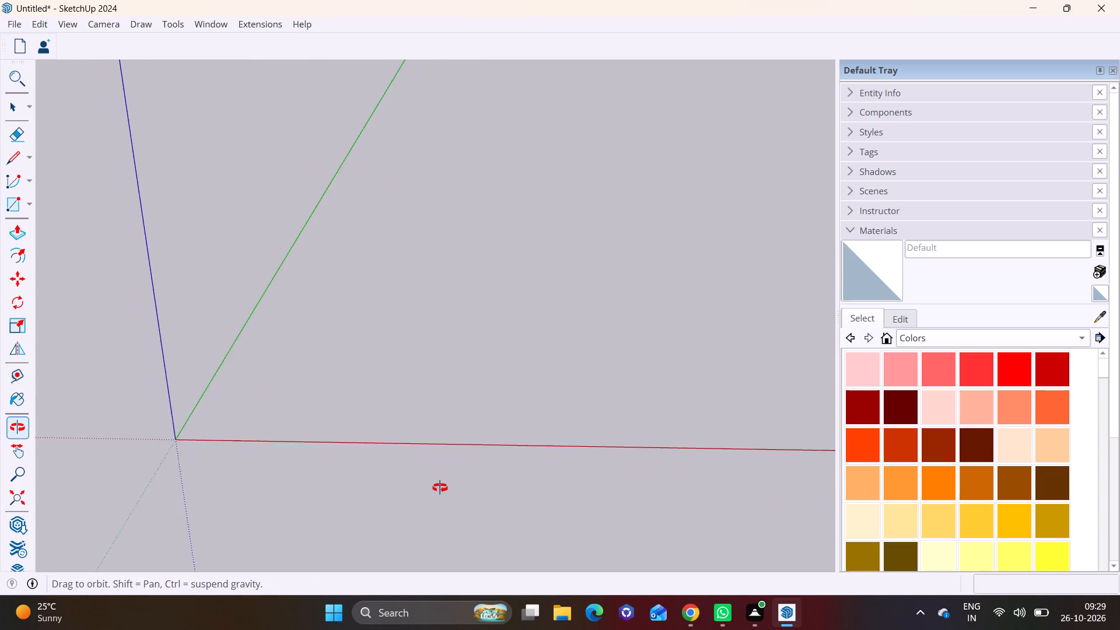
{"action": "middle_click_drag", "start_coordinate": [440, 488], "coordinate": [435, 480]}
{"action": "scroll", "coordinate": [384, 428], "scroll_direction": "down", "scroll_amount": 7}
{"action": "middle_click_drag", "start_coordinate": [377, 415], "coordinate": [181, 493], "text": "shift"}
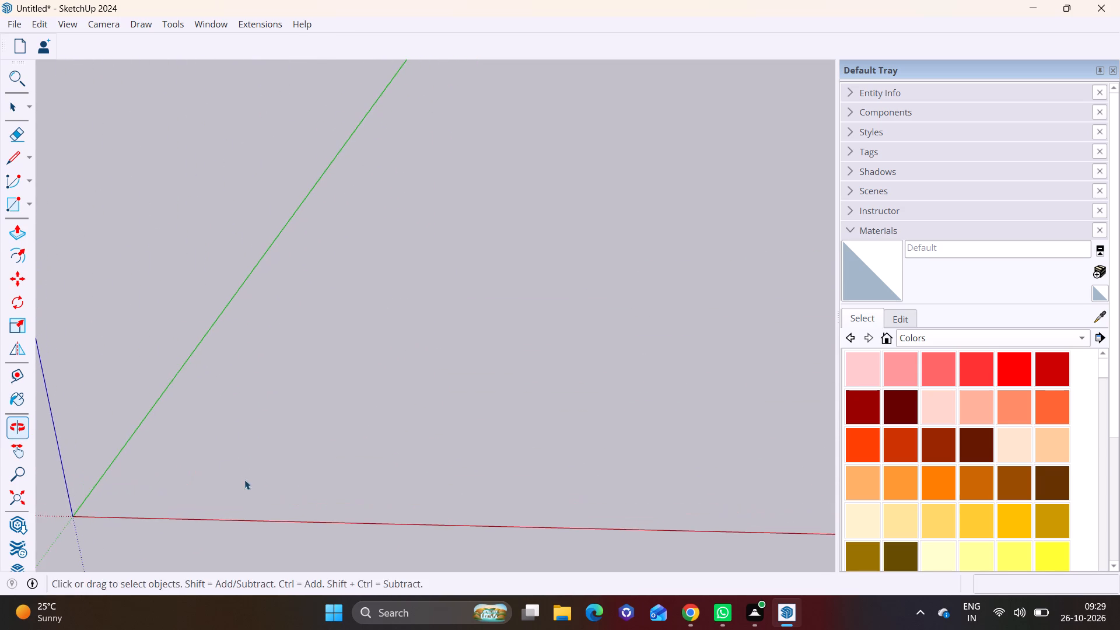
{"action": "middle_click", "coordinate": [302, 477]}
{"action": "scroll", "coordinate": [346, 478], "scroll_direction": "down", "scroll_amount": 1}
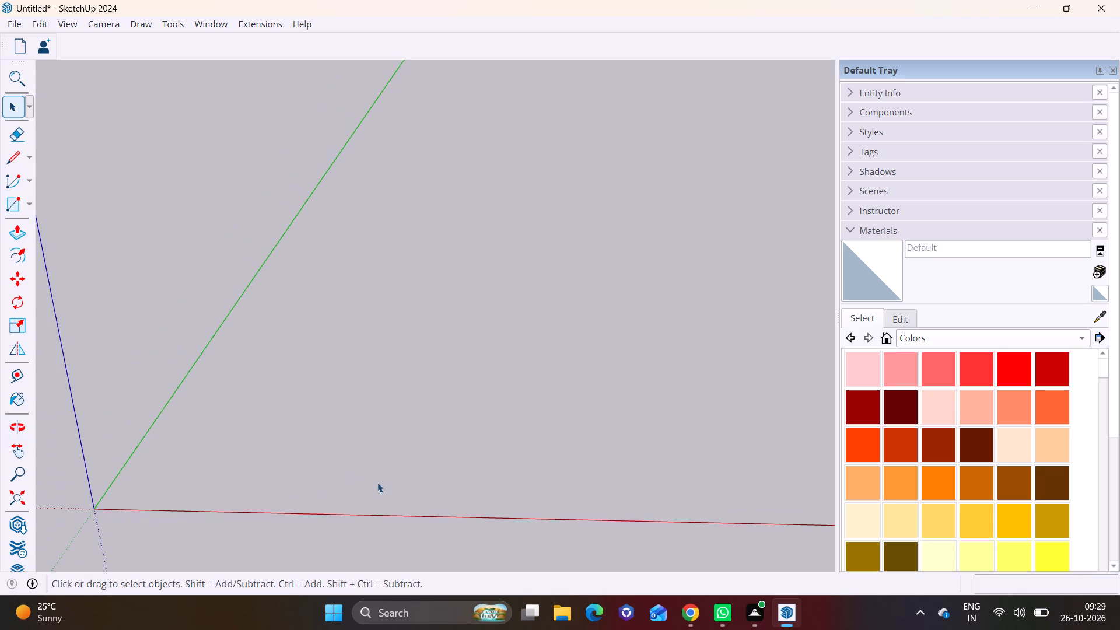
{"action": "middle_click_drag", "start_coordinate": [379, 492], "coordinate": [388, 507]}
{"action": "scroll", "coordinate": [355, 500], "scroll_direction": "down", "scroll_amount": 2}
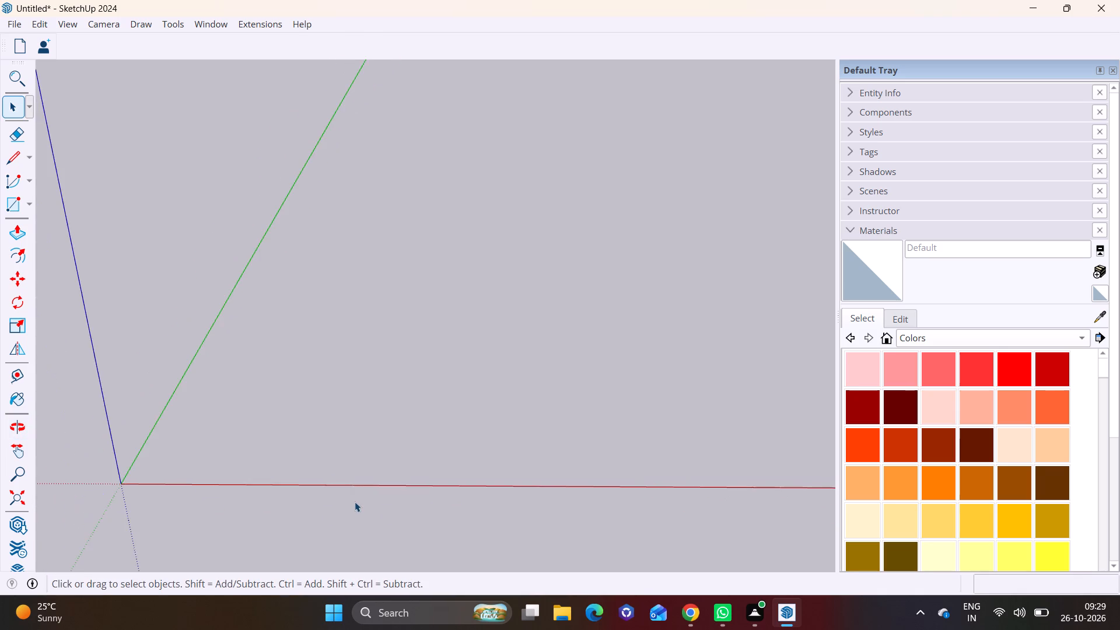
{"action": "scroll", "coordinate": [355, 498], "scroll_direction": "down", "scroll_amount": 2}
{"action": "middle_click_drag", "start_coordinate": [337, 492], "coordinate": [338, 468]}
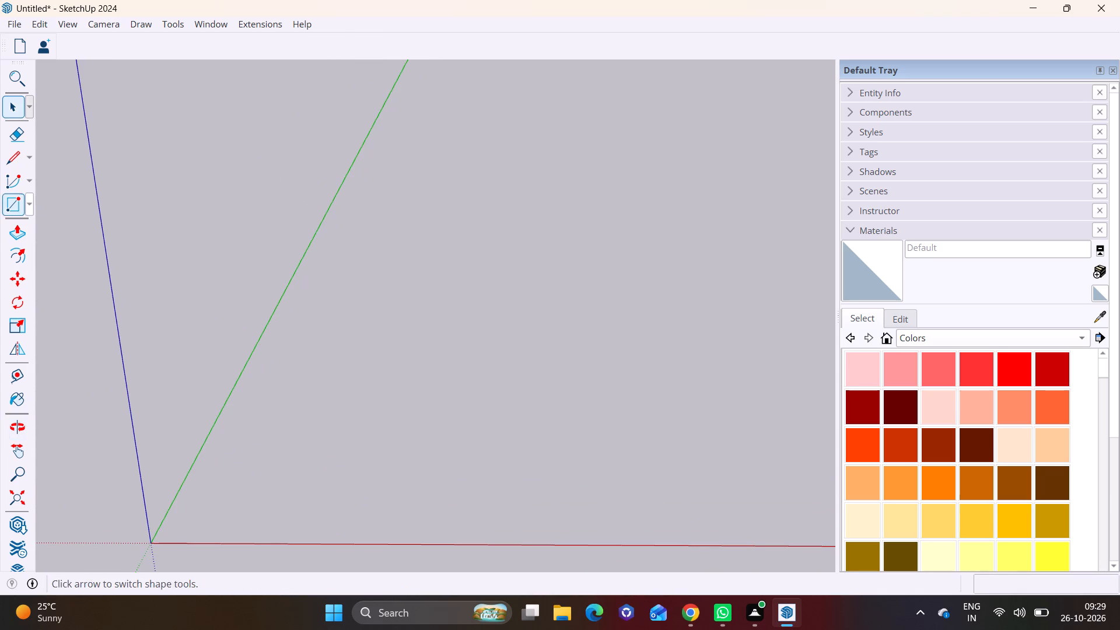
Draw a 40' by 40' rectangle on the ground plane between the red and green axes.
{"action": "left_click", "coordinate": [31, 201]}
{"action": "left_click", "coordinate": [62, 224]}
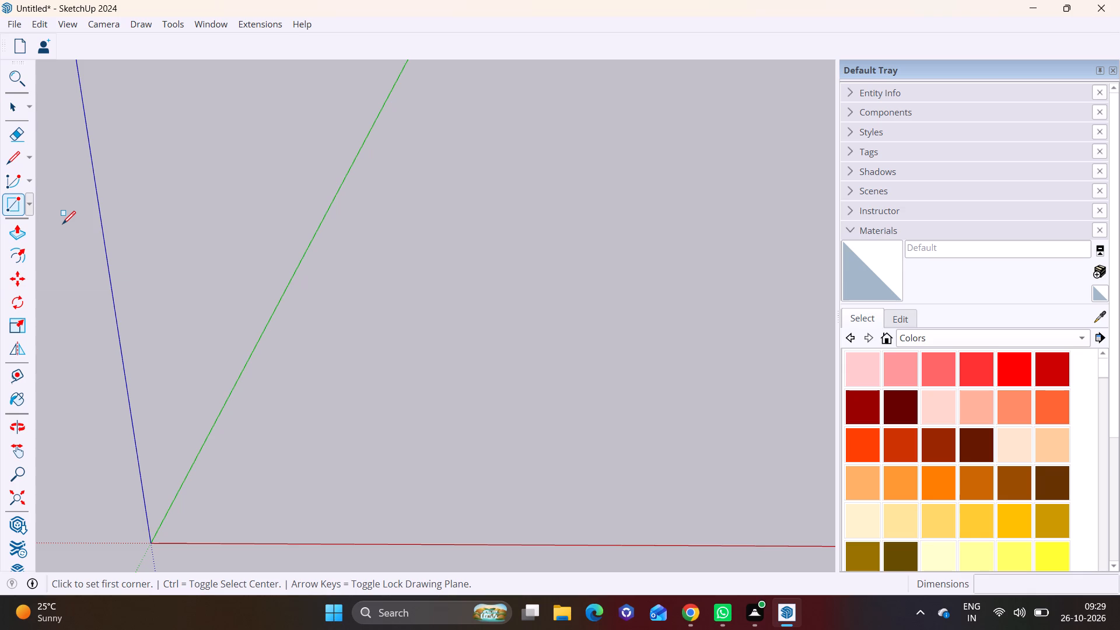
{"action": "scroll", "coordinate": [325, 383], "scroll_direction": "down", "scroll_amount": 2}
{"action": "scroll", "coordinate": [321, 484], "scroll_direction": "down", "scroll_amount": 3}
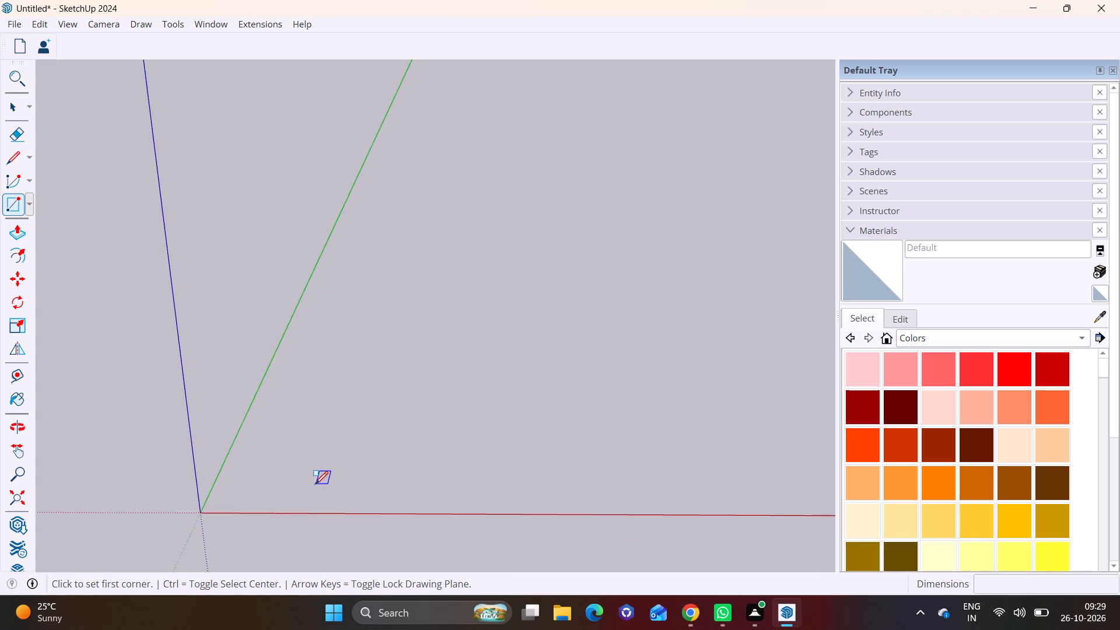
{"action": "middle_click_drag", "start_coordinate": [304, 481], "coordinate": [265, 453]}
{"action": "scroll", "coordinate": [350, 485], "scroll_direction": "down", "scroll_amount": 7}
{"action": "middle_click_drag", "start_coordinate": [411, 457], "coordinate": [249, 410], "text": "shift"}
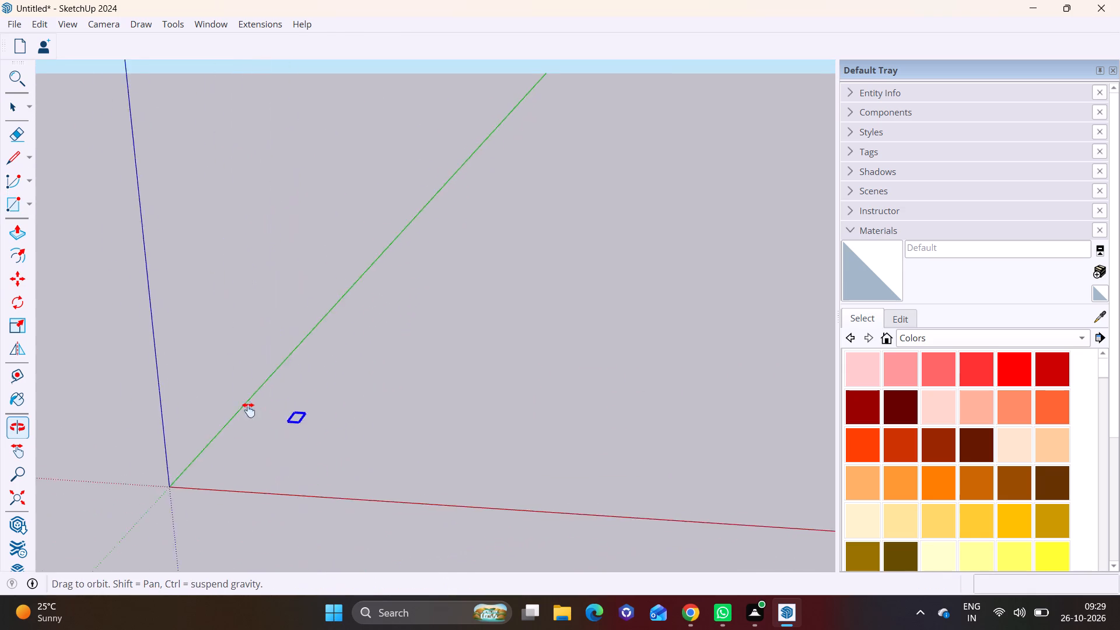
{"action": "middle_click_drag", "start_coordinate": [249, 410], "coordinate": [157, 400], "text": "shift"}
{"action": "middle_click_drag", "start_coordinate": [534, 484], "coordinate": [559, 480]}
{"action": "scroll", "coordinate": [489, 450], "scroll_direction": "down", "scroll_amount": 2}
{"action": "middle_click_drag", "start_coordinate": [547, 478], "coordinate": [521, 488]}
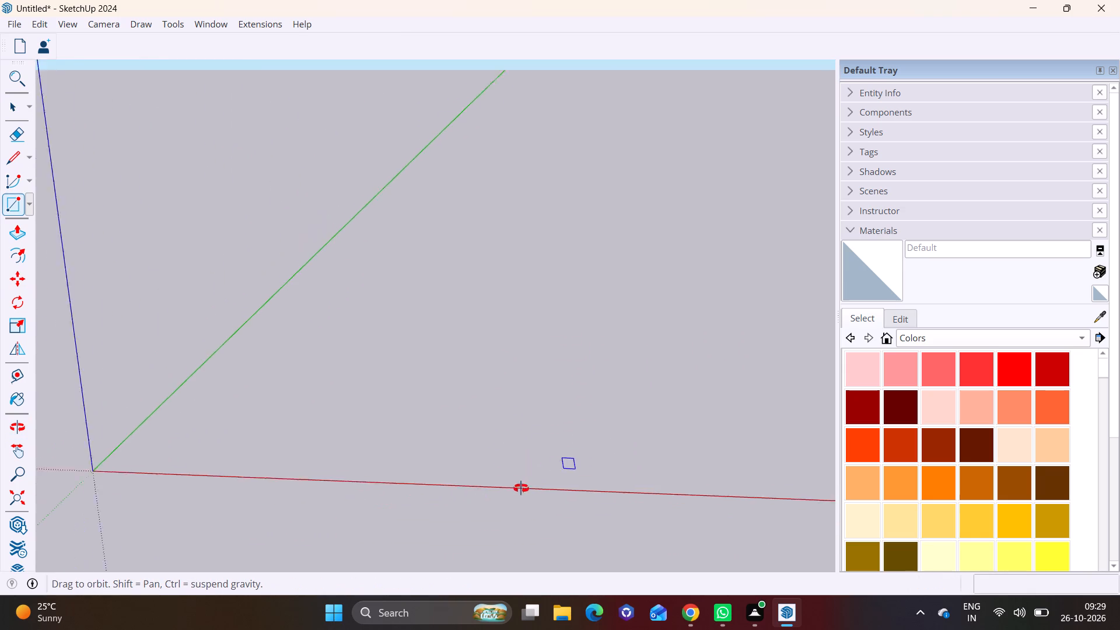
{"action": "middle_click_drag", "start_coordinate": [521, 488], "coordinate": [532, 477]}
{"action": "left_click_drag", "start_coordinate": [359, 388], "coordinate": [377, 381]}
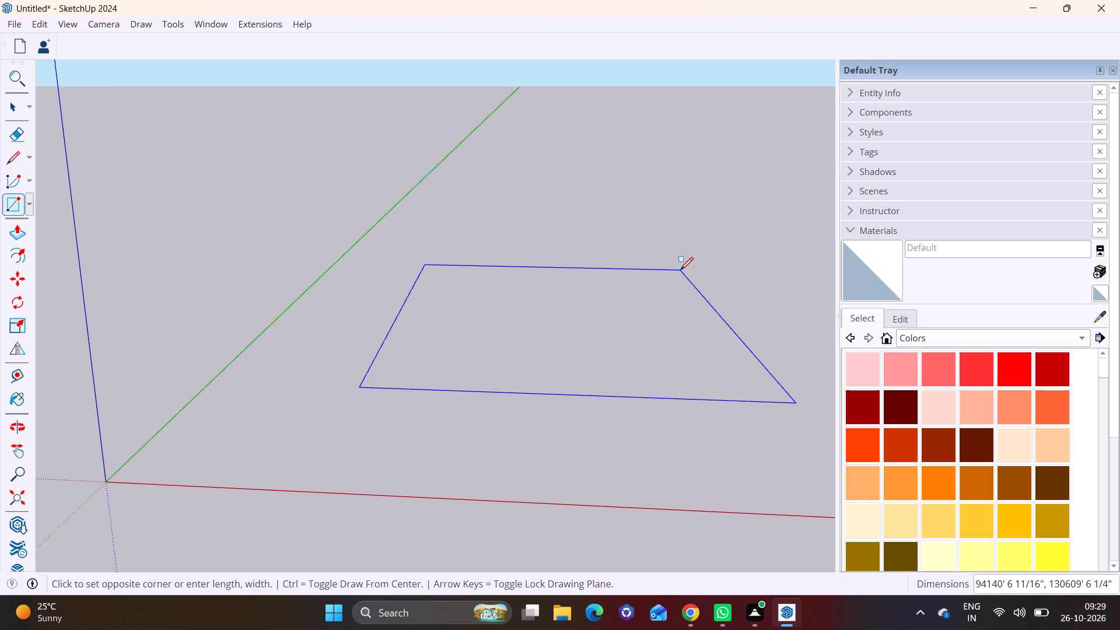
{"action": "type", "text": "40',40'"}
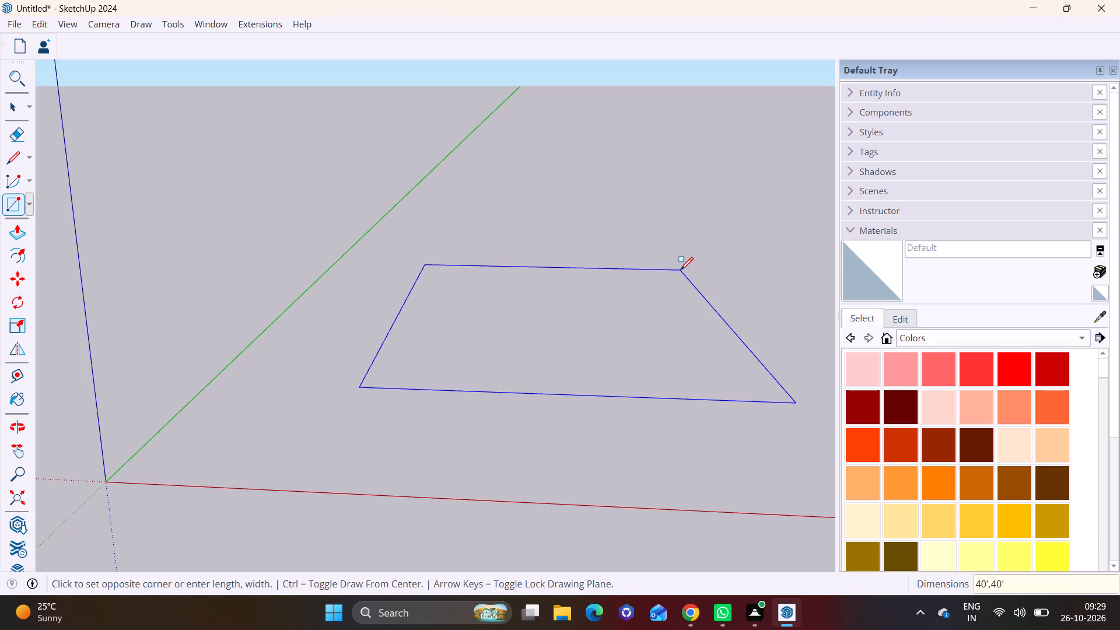
{"action": "key", "text": "Return"}
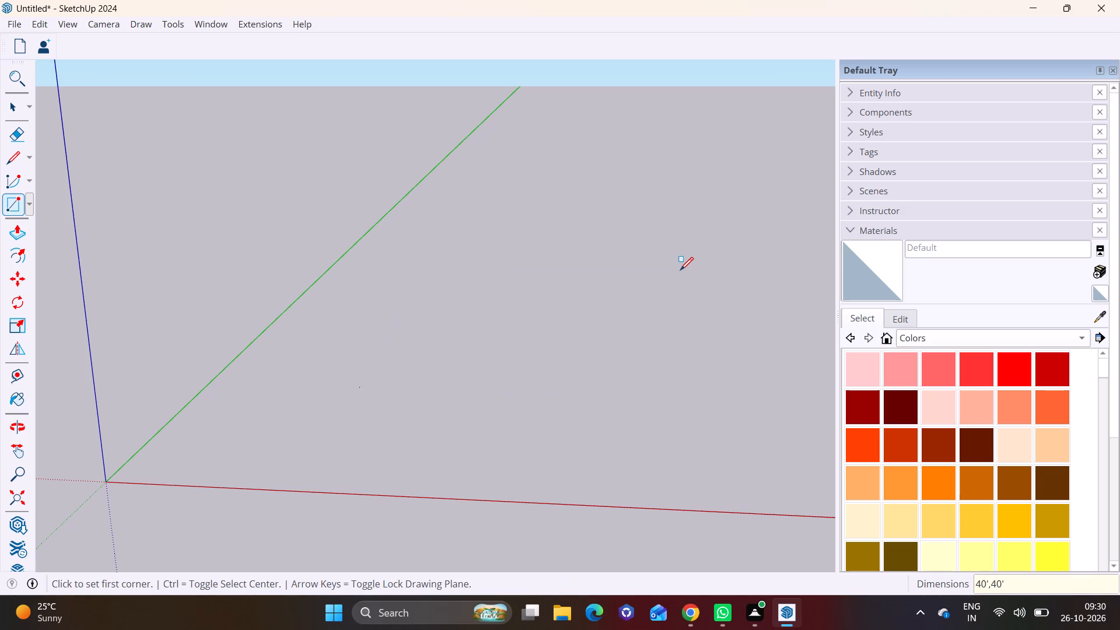
Draw another 40' by 40' rectangle on the ground between the first one and the green axis.
{"action": "left_click", "coordinate": [30, 203]}
{"action": "left_click", "coordinate": [42, 225]}
{"action": "left_click", "coordinate": [310, 381]}
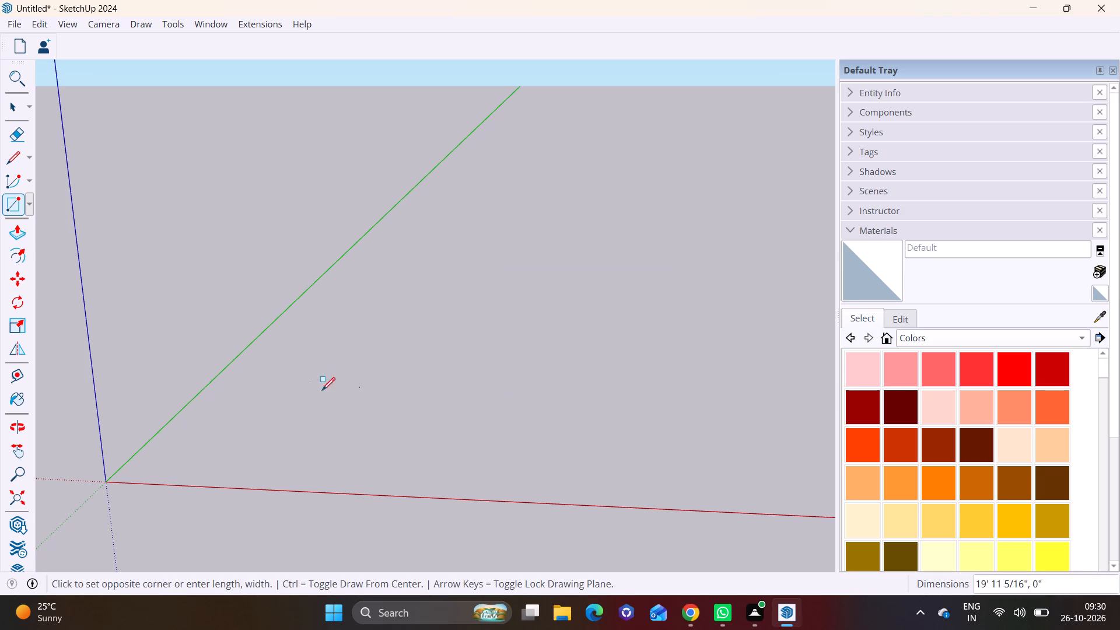
{"action": "type", "text": "40'"}
{"action": "type", "text": ",40'"}
{"action": "key", "text": "Return"}
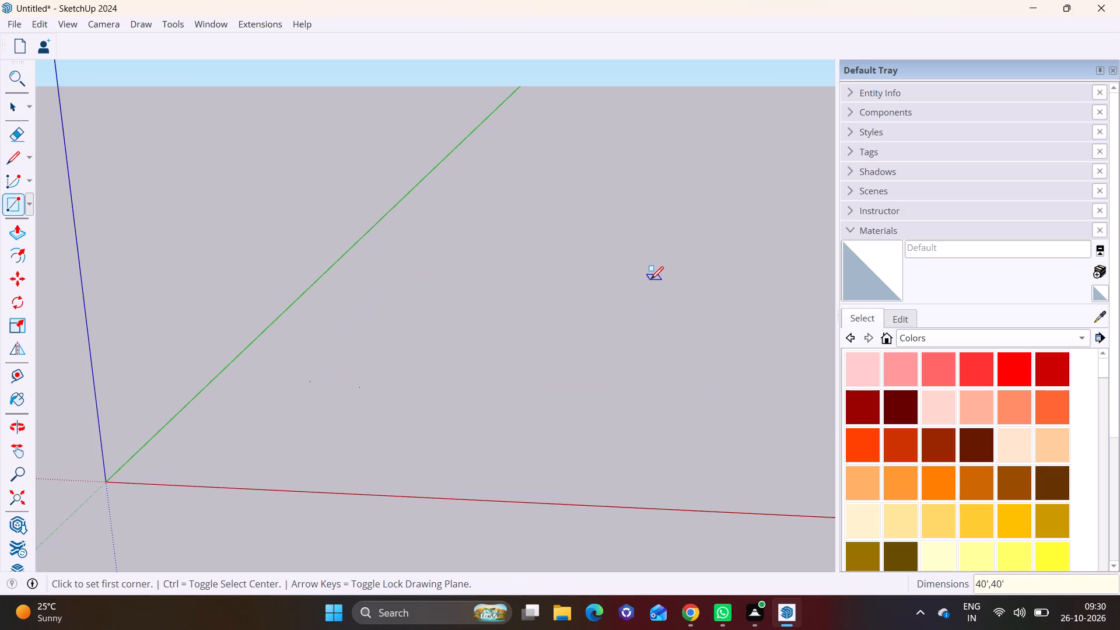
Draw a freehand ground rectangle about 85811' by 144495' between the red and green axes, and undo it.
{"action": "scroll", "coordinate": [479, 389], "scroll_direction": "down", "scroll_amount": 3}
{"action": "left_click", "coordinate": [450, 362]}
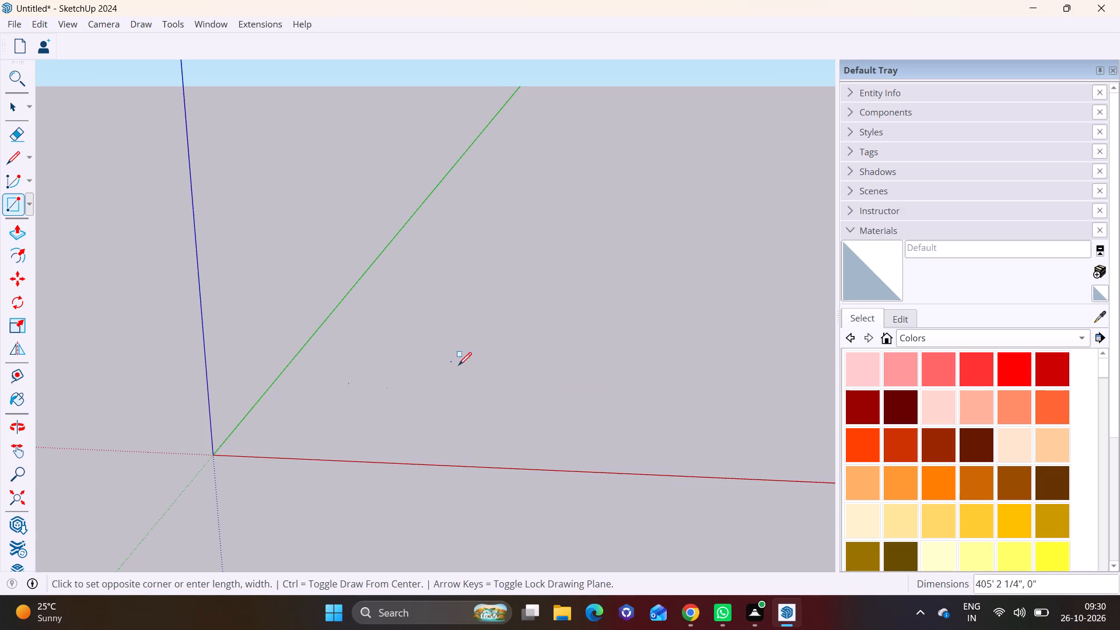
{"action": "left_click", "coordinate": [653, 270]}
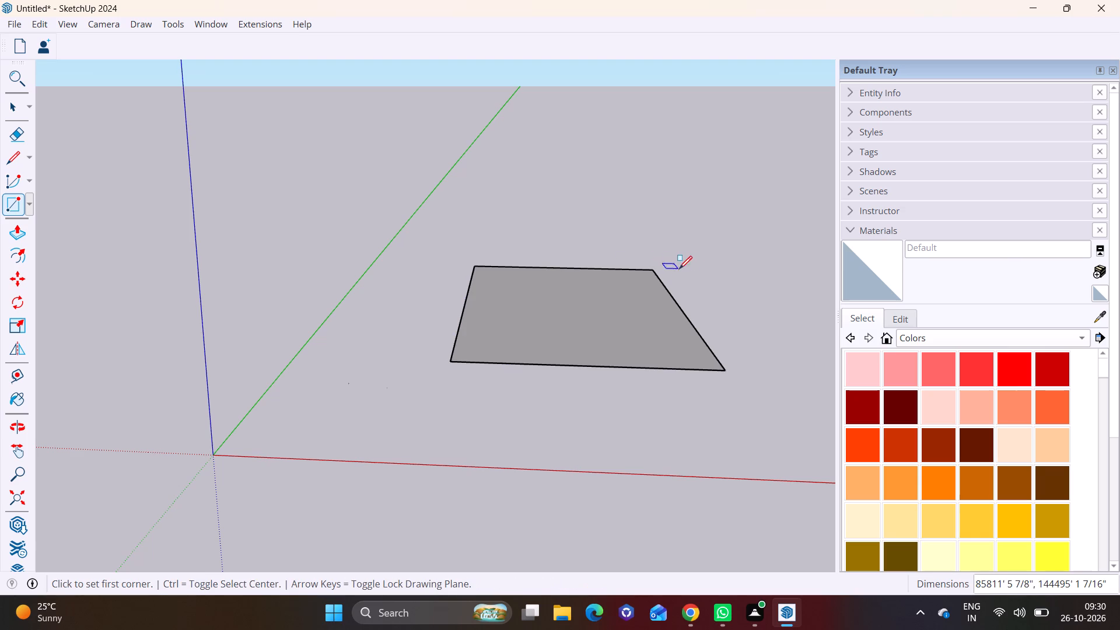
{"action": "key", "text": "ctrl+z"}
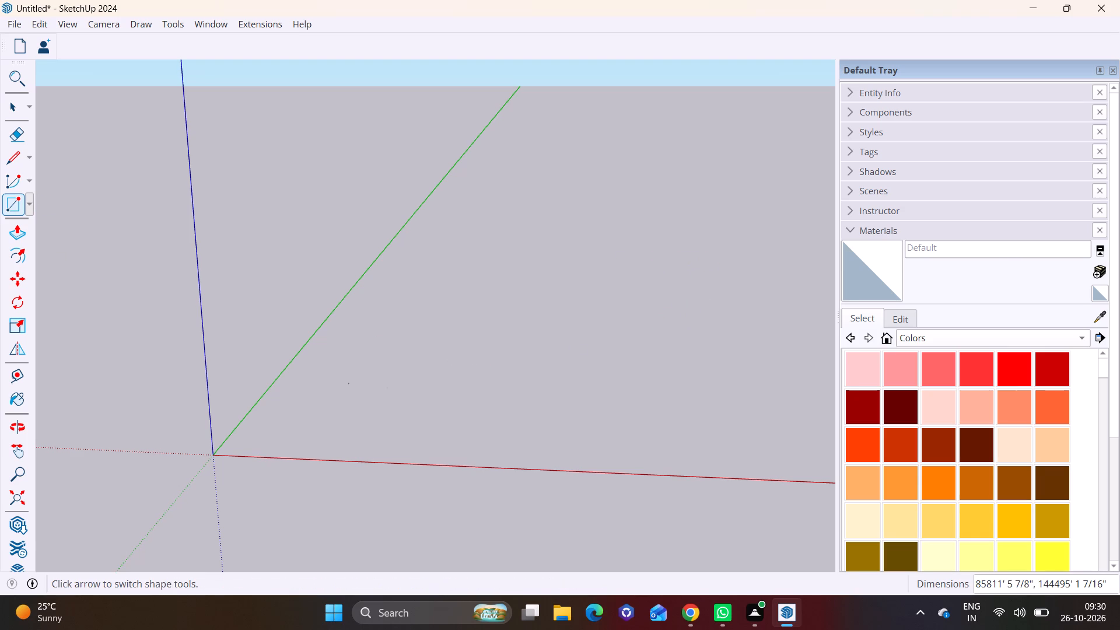
Draw a third 40' by 40' rectangle on the ground, farther from the origin than the first two.
{"action": "left_click", "coordinate": [30, 199]}
{"action": "left_click", "coordinate": [37, 225]}
{"action": "scroll", "coordinate": [441, 415], "scroll_direction": "down", "scroll_amount": 10}
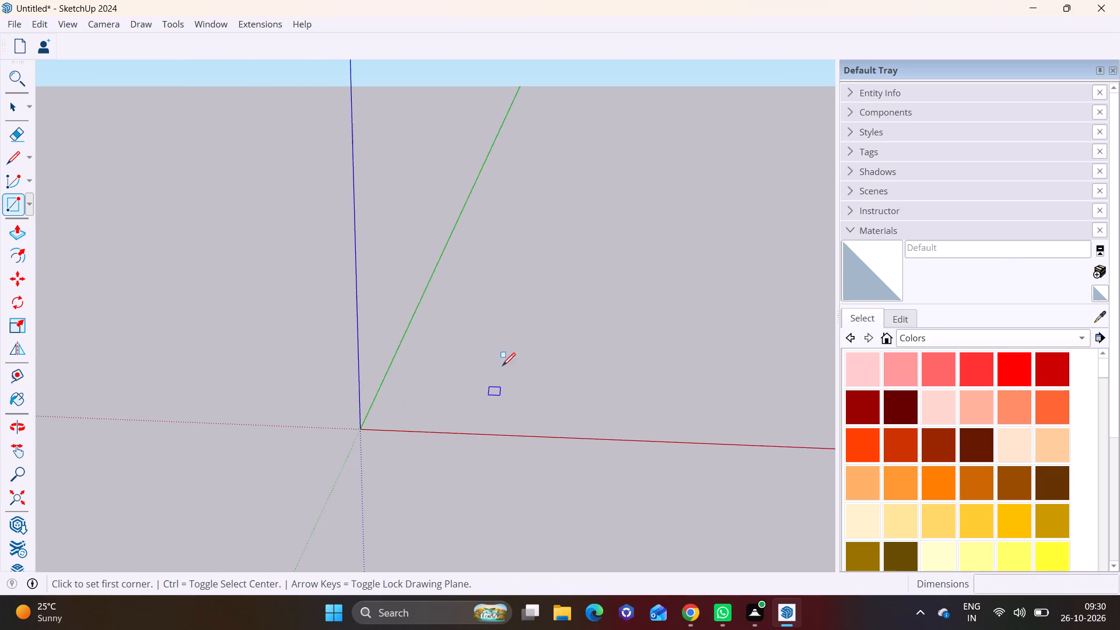
{"action": "middle_click_drag", "start_coordinate": [475, 374], "coordinate": [243, 484], "text": "shift"}
{"action": "left_click_drag", "start_coordinate": [305, 463], "coordinate": [314, 461]}
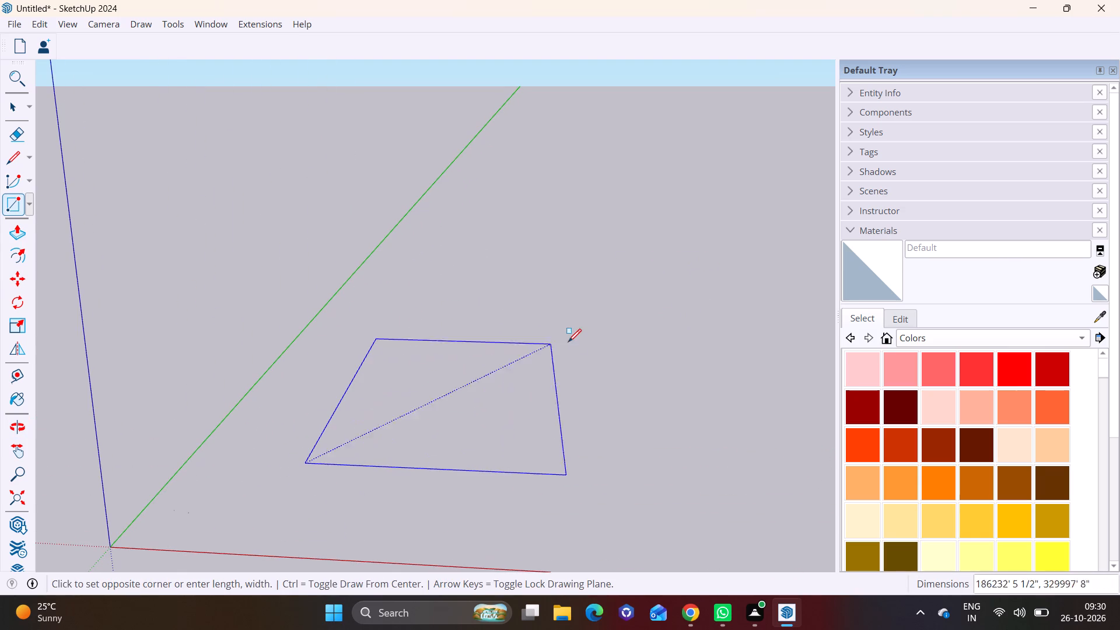
{"action": "key", "text": "4"}
{"action": "type", "text": "0',"}
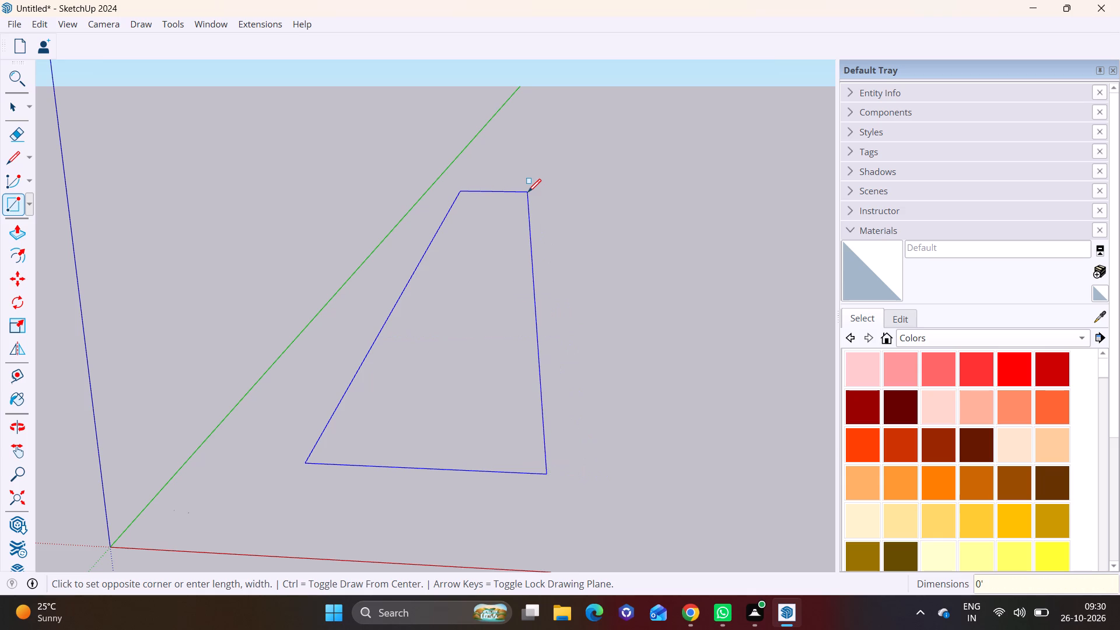
{"action": "key", "text": "BackSpace"}
{"action": "key", "text": "BackSpace"}
{"action": "key", "text": "BackSpace"}
{"action": "type", "text": "40"}
{"action": "type", "text": "',"}
{"action": "key", "text": "BackSpace"}
{"action": "key", "text": "comma"}
{"action": "type", "text": "40'"}
{"action": "key", "text": "Return"}
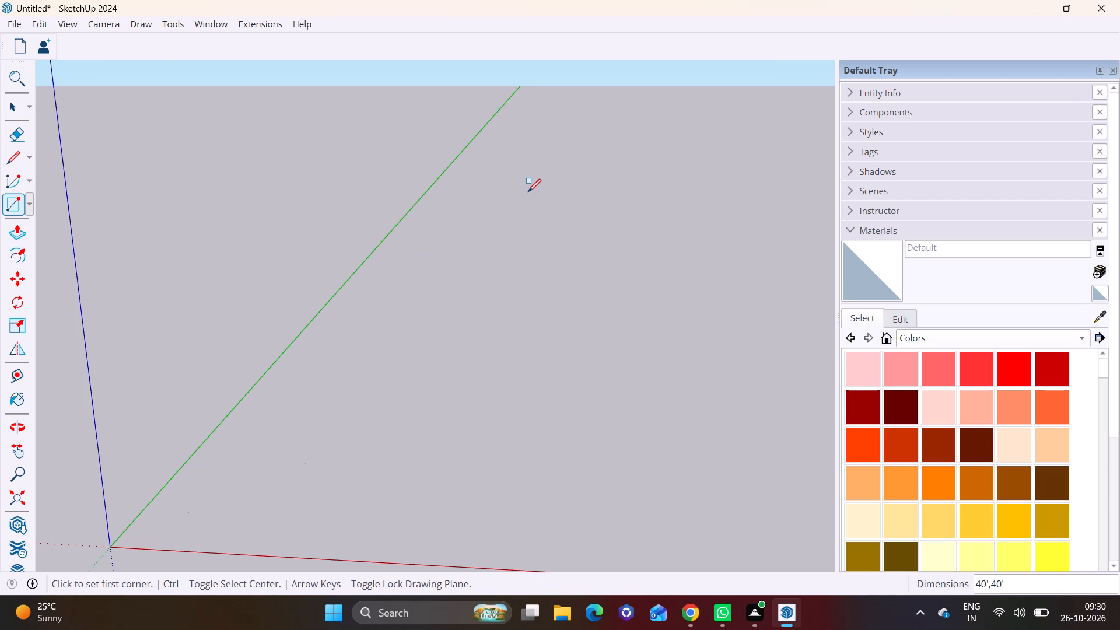
Draw a fourth 40' by 40' rectangle on open ground between the red and green axes.
{"action": "scroll", "coordinate": [468, 529], "scroll_direction": "down", "scroll_amount": 2}
{"action": "scroll", "coordinate": [519, 345], "scroll_direction": "down", "scroll_amount": 12}
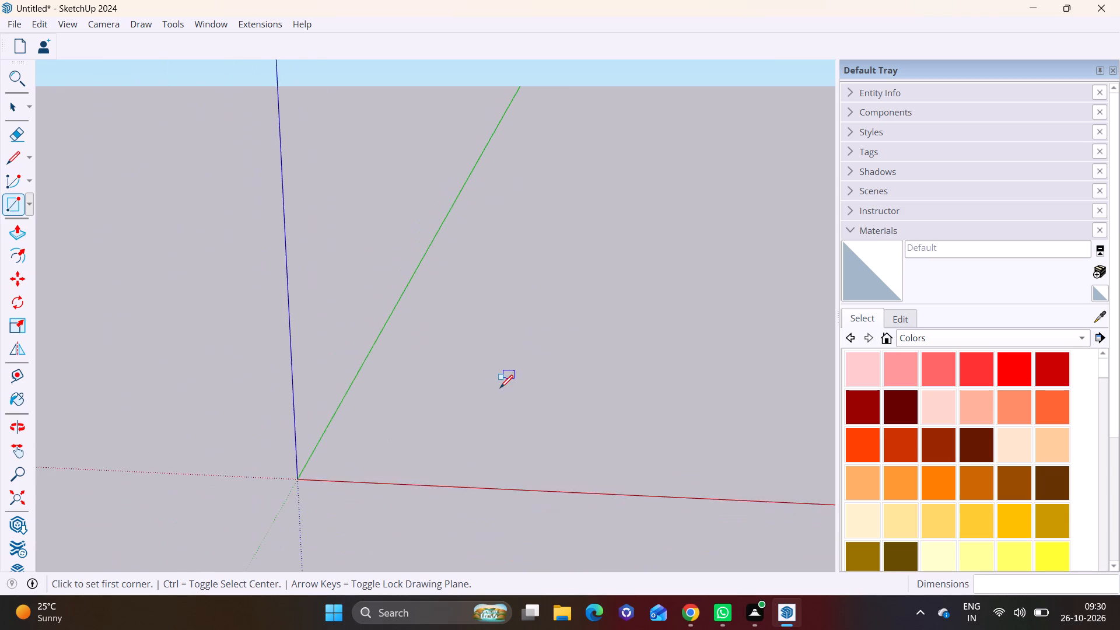
{"action": "scroll", "coordinate": [500, 388], "scroll_direction": "down", "scroll_amount": 6}
{"action": "scroll", "coordinate": [485, 404], "scroll_direction": "up", "scroll_amount": 19}
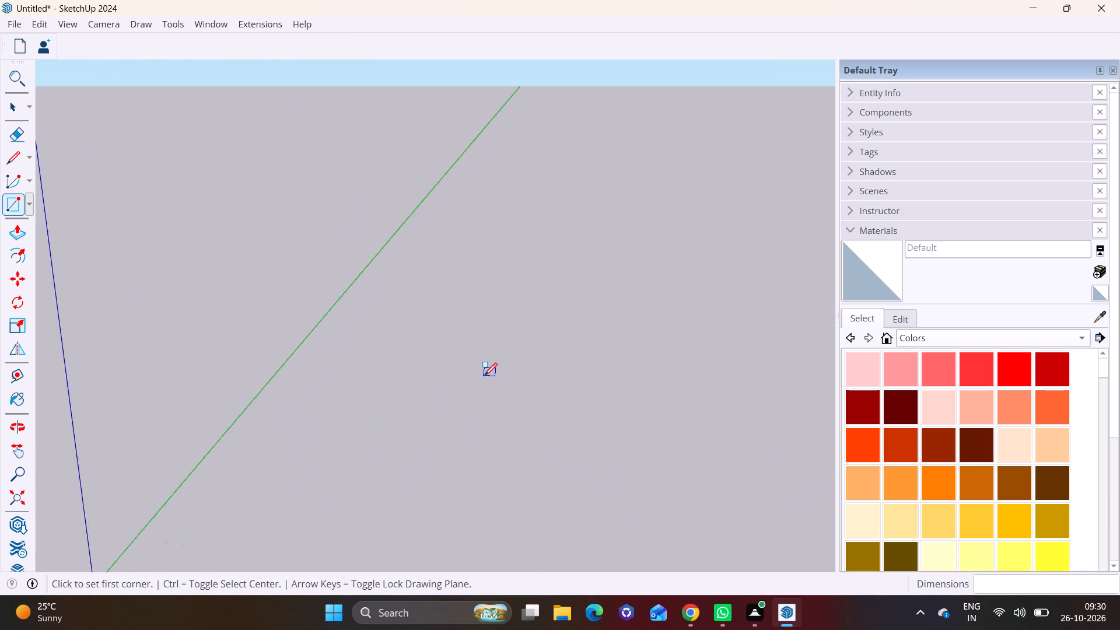
{"action": "middle_click_drag", "start_coordinate": [498, 409], "coordinate": [481, 449]}
{"action": "scroll", "coordinate": [481, 449], "scroll_direction": "down", "scroll_amount": 8}
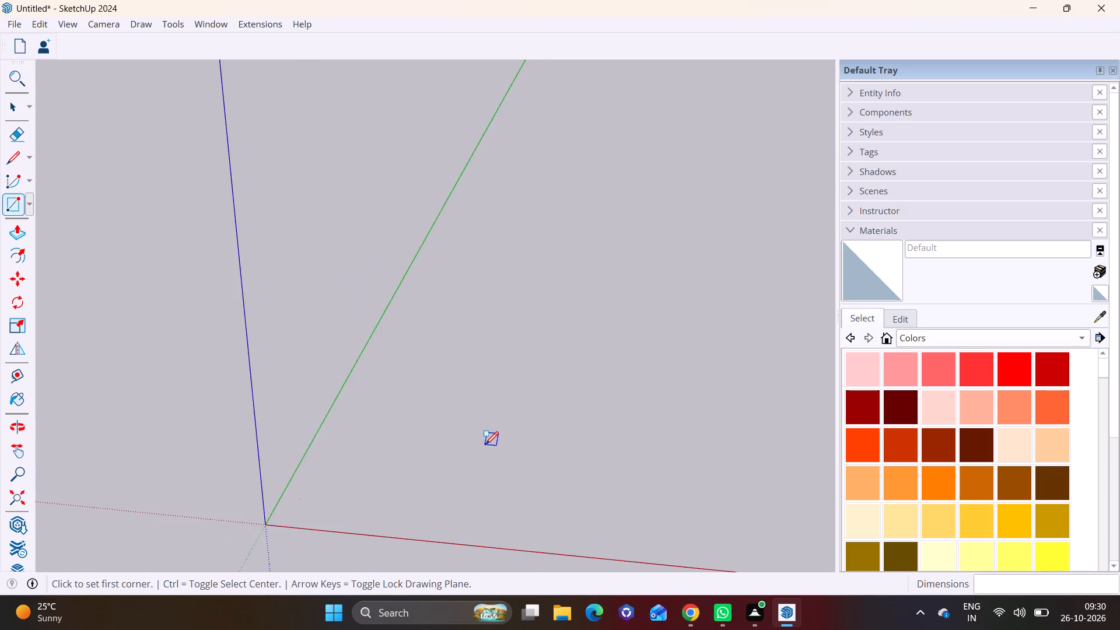
{"action": "scroll", "coordinate": [485, 444], "scroll_direction": "down", "scroll_amount": 4}
{"action": "left_click", "coordinate": [16, 106]}
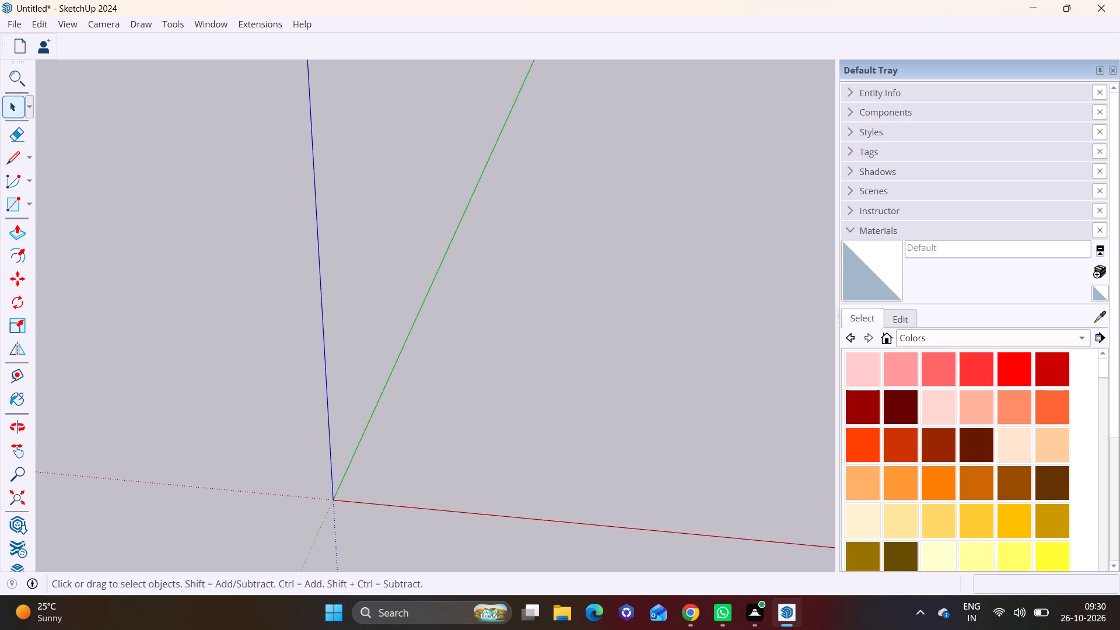
{"action": "left_click", "coordinate": [27, 202]}
{"action": "left_click", "coordinate": [42, 222]}
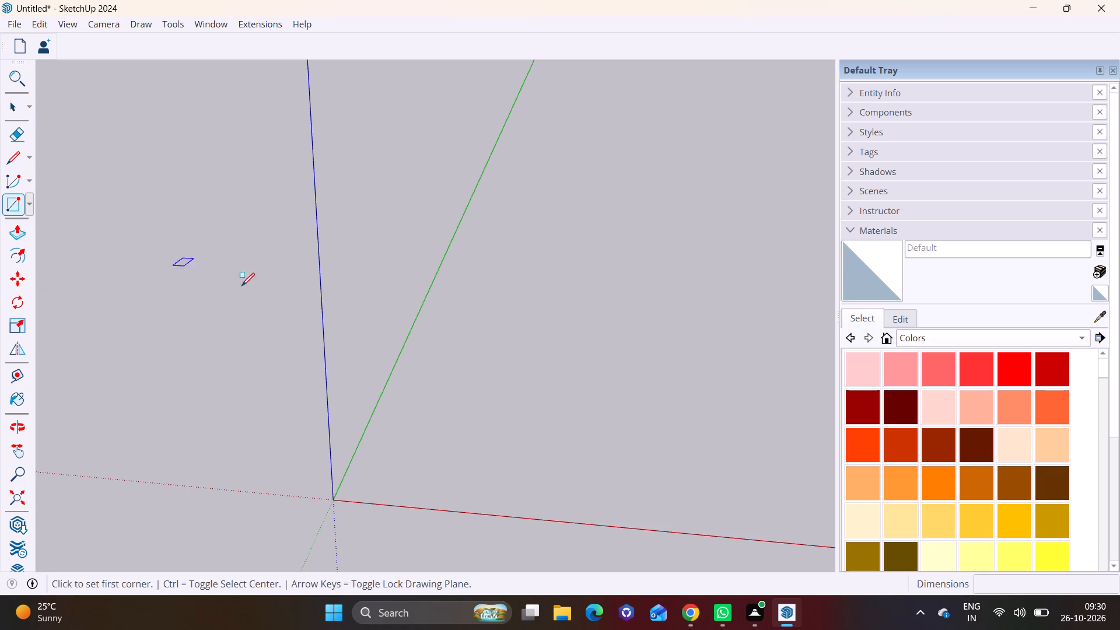
{"action": "left_click_drag", "start_coordinate": [499, 414], "coordinate": [510, 408]}
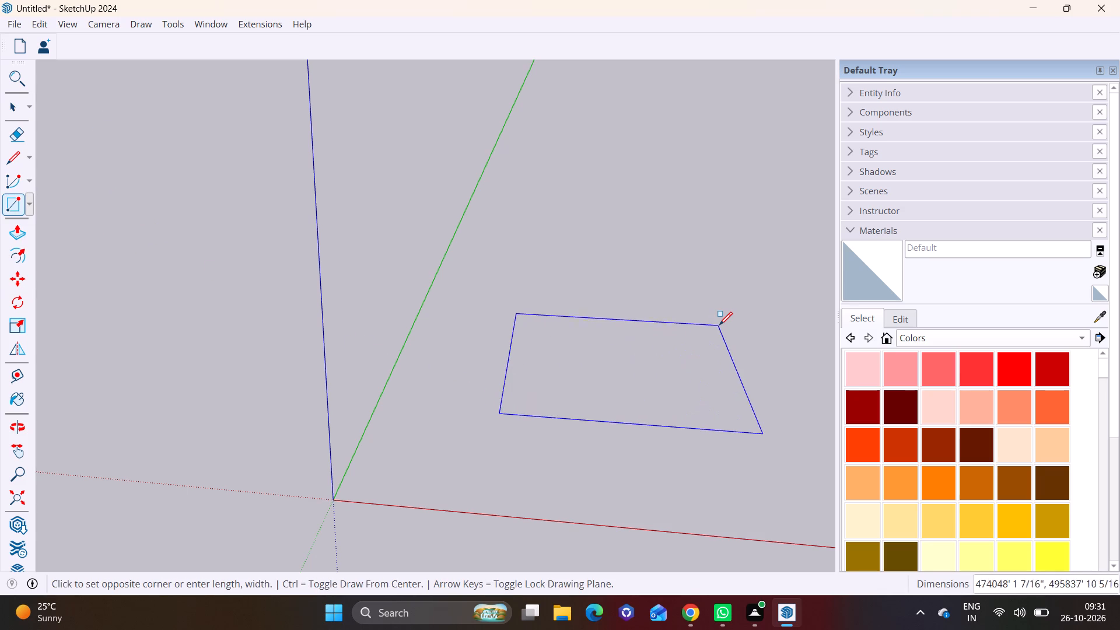
{"action": "type", "text": "40'"}
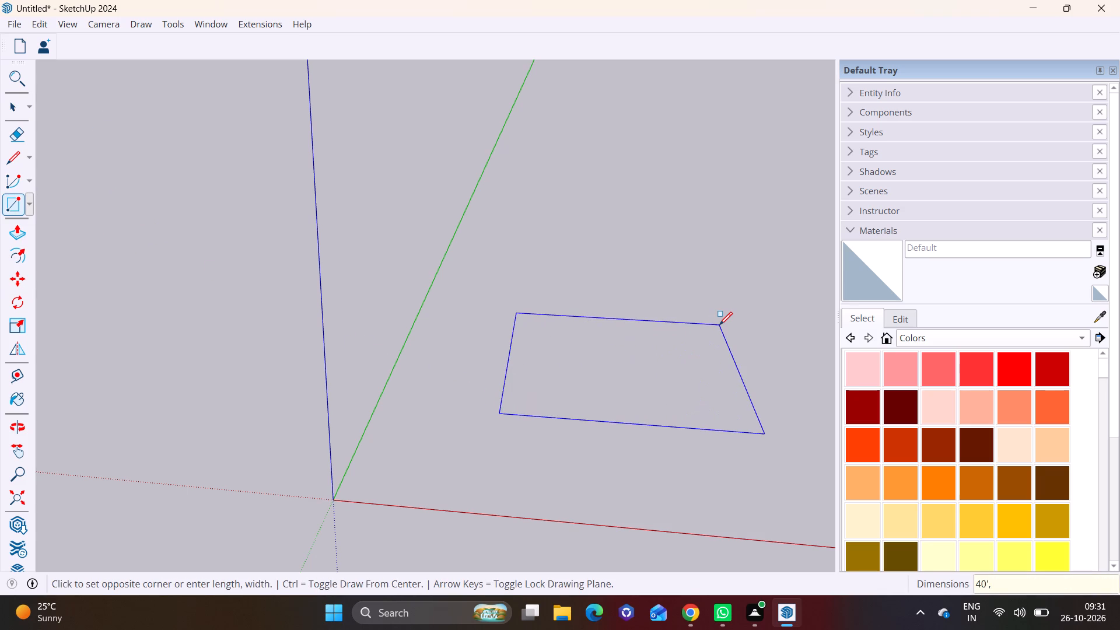
{"action": "key", "text": "comma"}
{"action": "type", "text": "40'"}
{"action": "key", "text": "Return"}
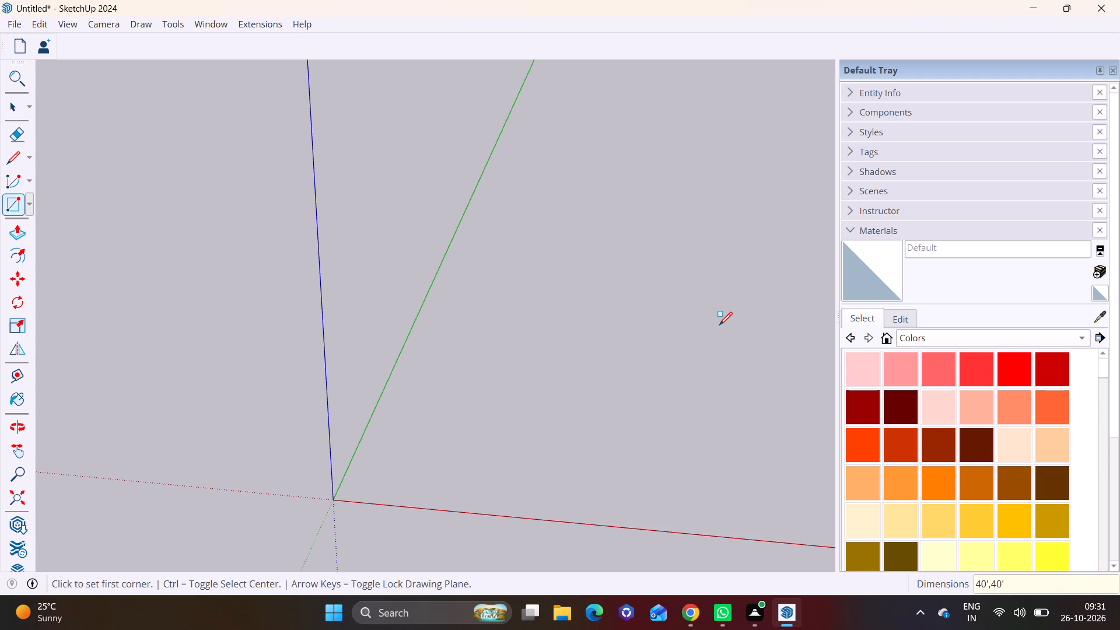
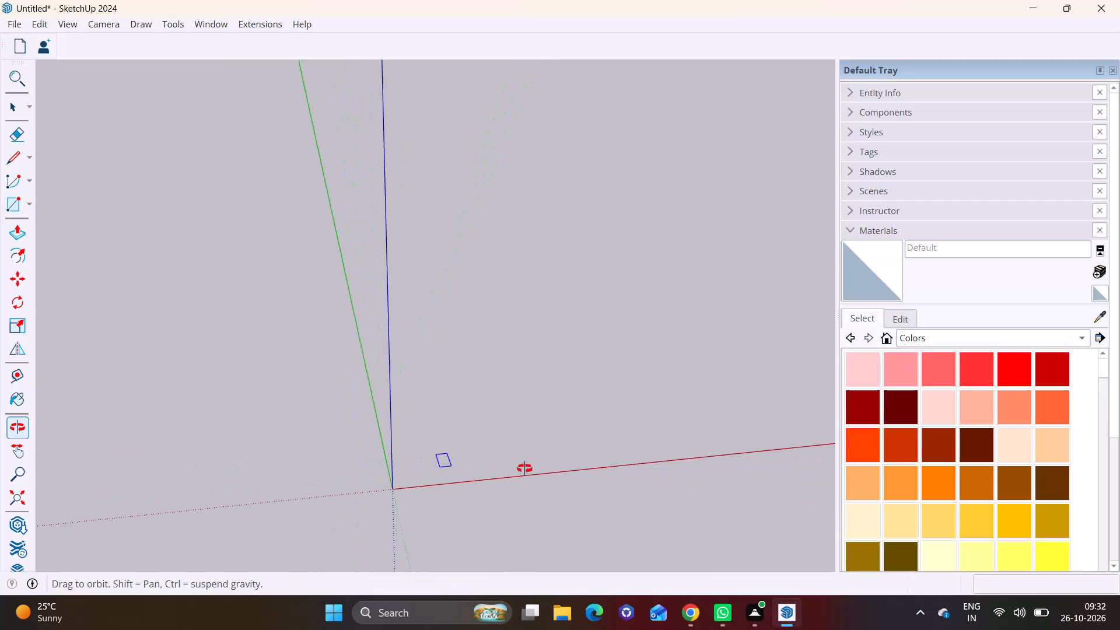
Draw a fifth 40' by 40' rectangle on open ground between the red and green axes, close to the red axis.
{"action": "scroll", "coordinate": [442, 450], "scroll_direction": "down", "scroll_amount": 9}
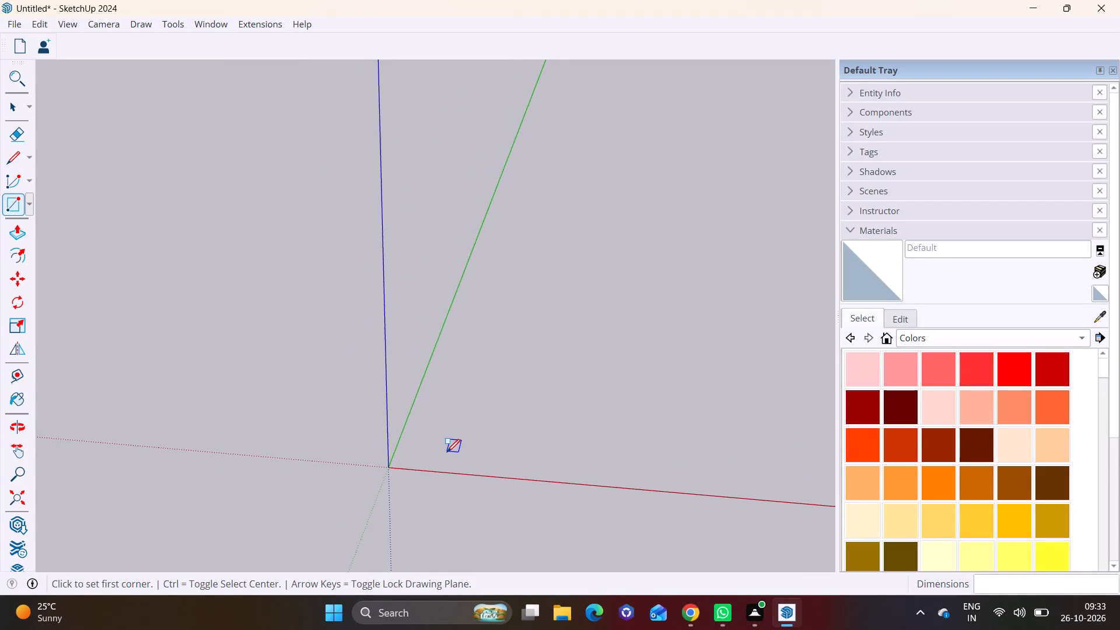
{"action": "scroll", "coordinate": [447, 452], "scroll_direction": "down", "scroll_amount": 3}
{"action": "middle_click_drag", "start_coordinate": [445, 432], "coordinate": [202, 461], "text": "shift"}
{"action": "middle_click_drag", "start_coordinate": [472, 524], "coordinate": [481, 527]}
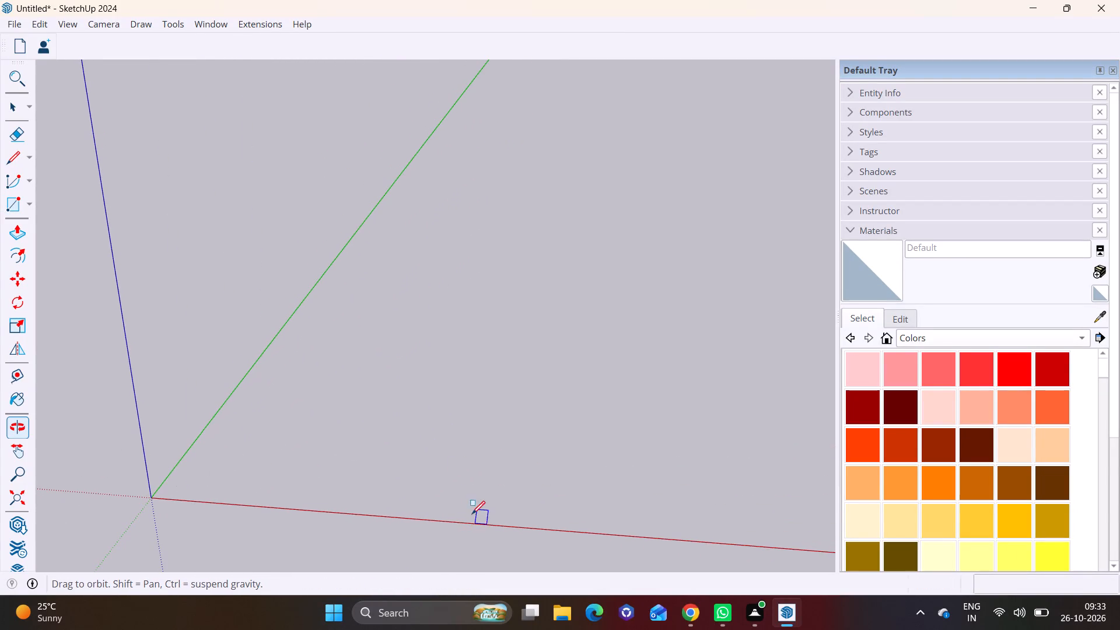
{"action": "left_click", "coordinate": [310, 453]}
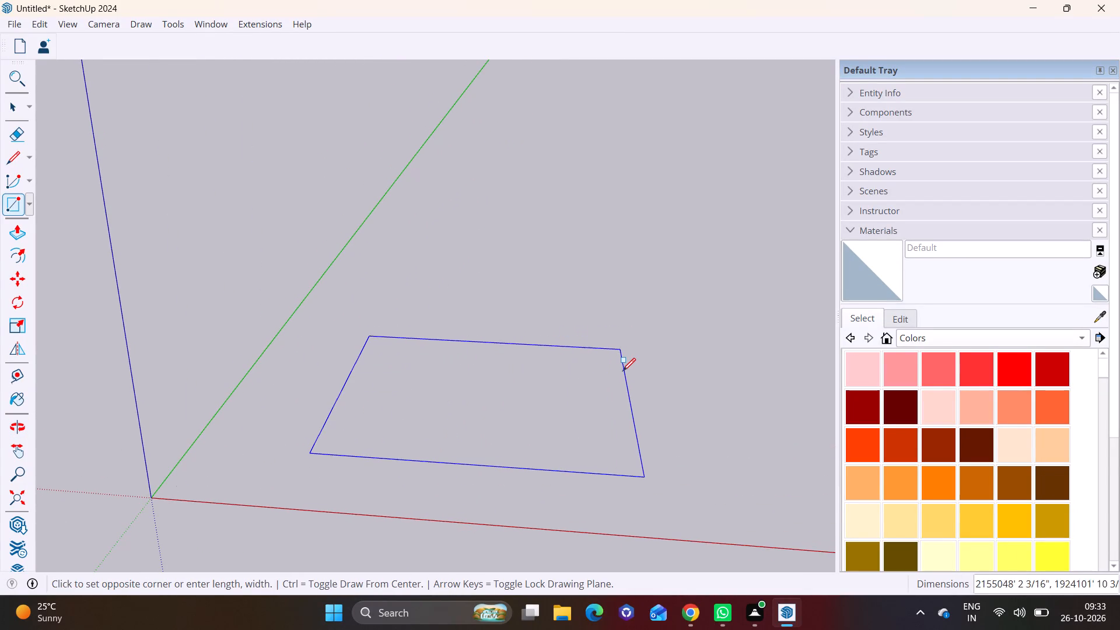
{"action": "type", "text": "40'"}
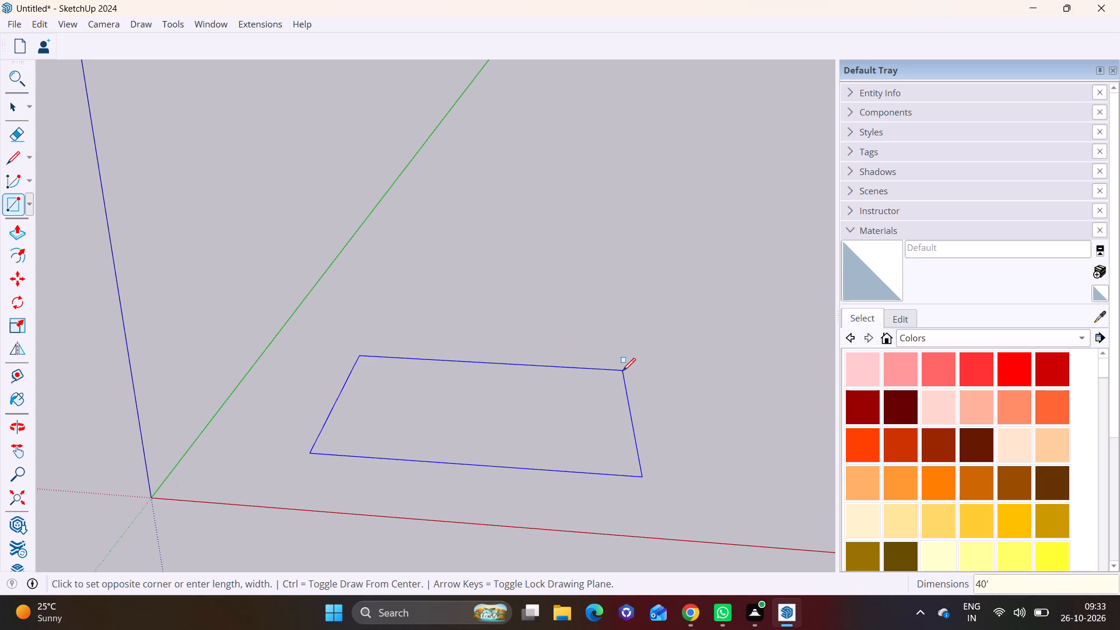
{"action": "type", "text": ",40'"}
{"action": "key", "text": "Return"}
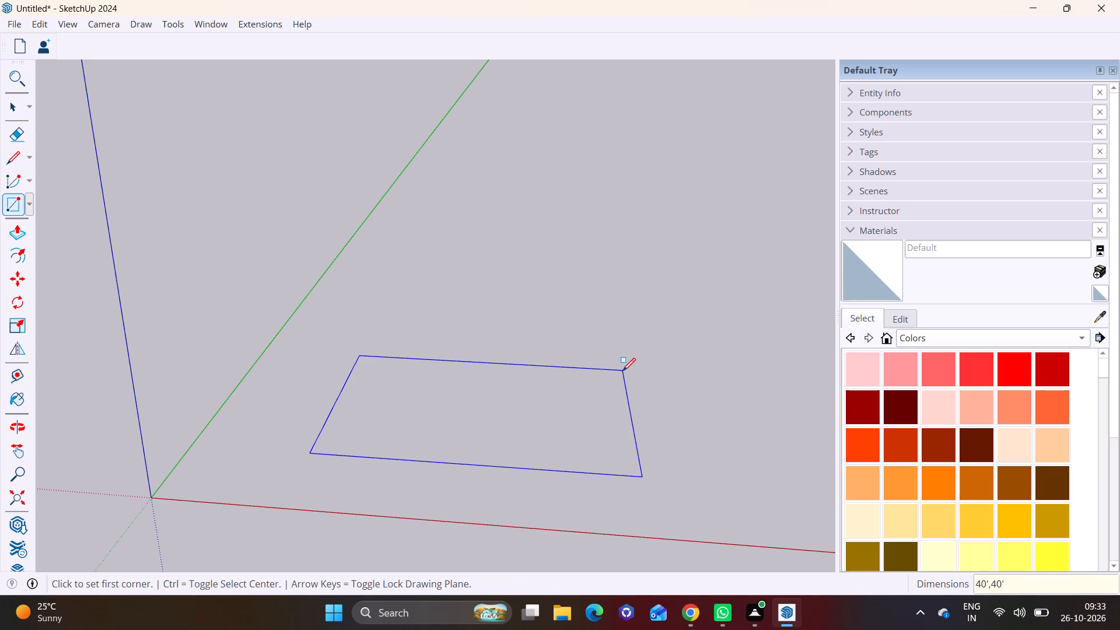
Examine the ground around the origin and between the red and green axes for the newly drawn rectangle.
{"action": "scroll", "coordinate": [617, 383], "scroll_direction": "down", "scroll_amount": 14}
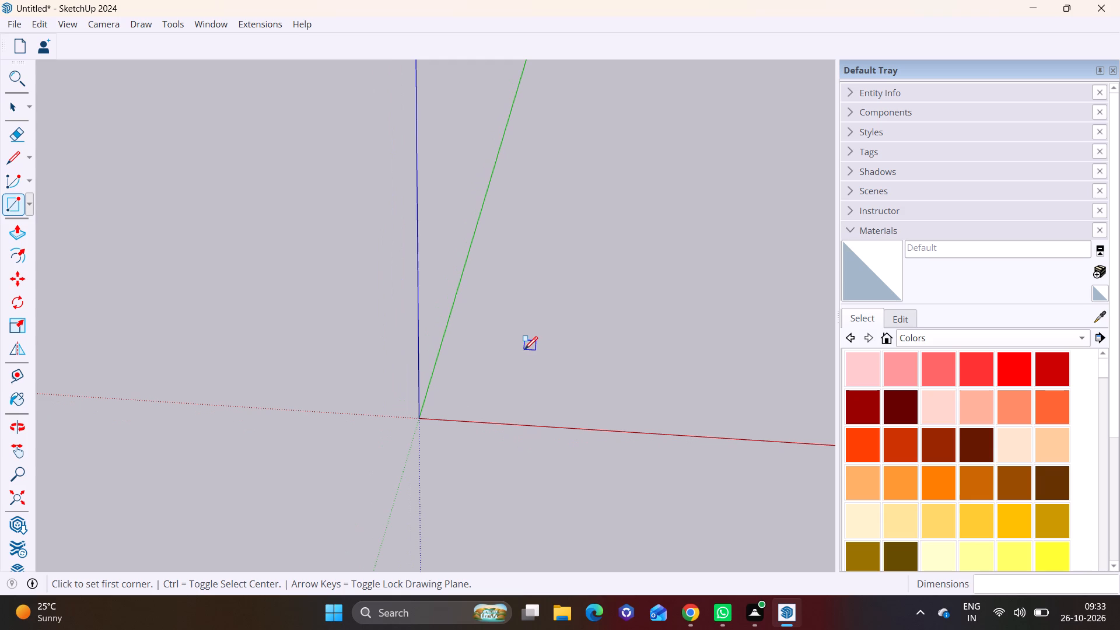
{"action": "scroll", "coordinate": [549, 360], "scroll_direction": "down", "scroll_amount": 3}
{"action": "middle_click_drag", "start_coordinate": [533, 376], "coordinate": [318, 434], "text": "shift"}
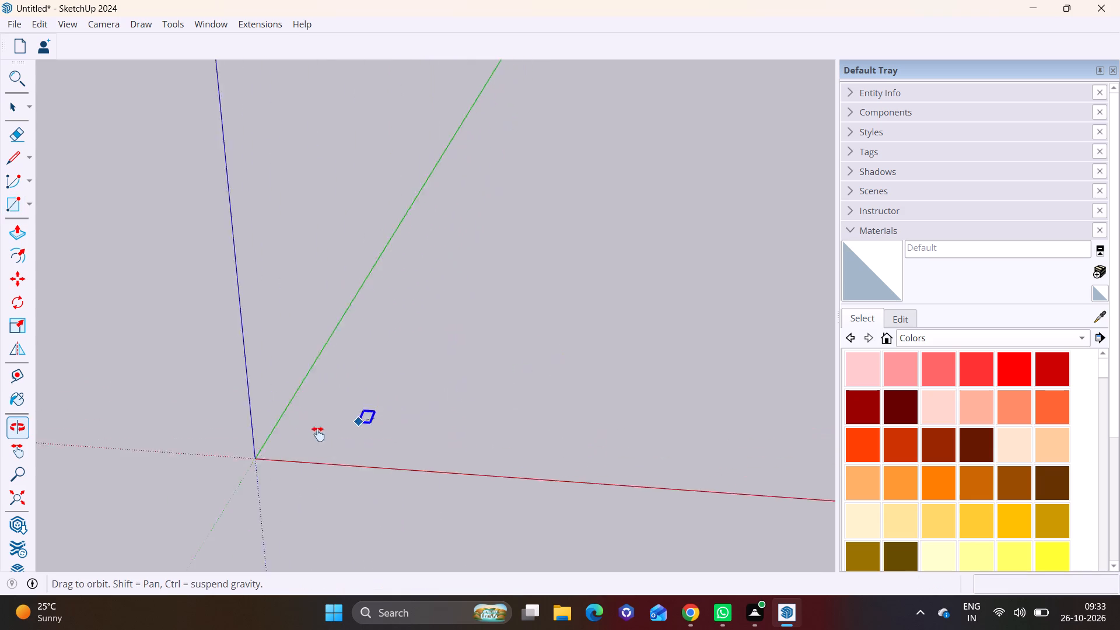
{"action": "middle_click_drag", "start_coordinate": [318, 434], "coordinate": [246, 459], "text": "shift"}
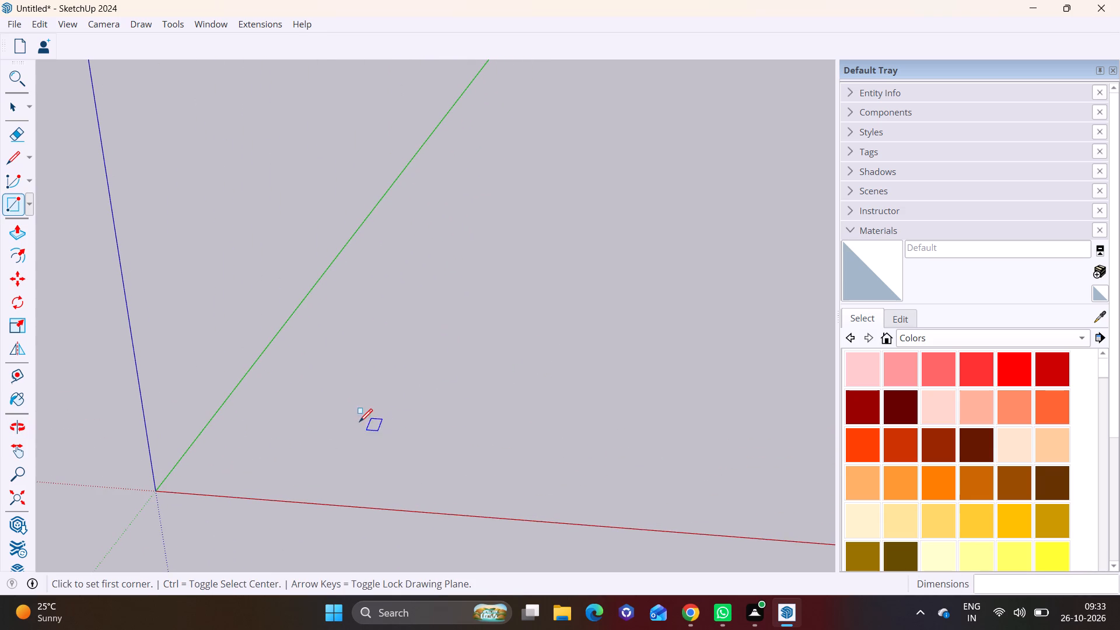
{"action": "scroll", "coordinate": [385, 416], "scroll_direction": "down", "scroll_amount": 20}
{"action": "scroll", "coordinate": [385, 416], "scroll_direction": "down", "scroll_amount": 16}
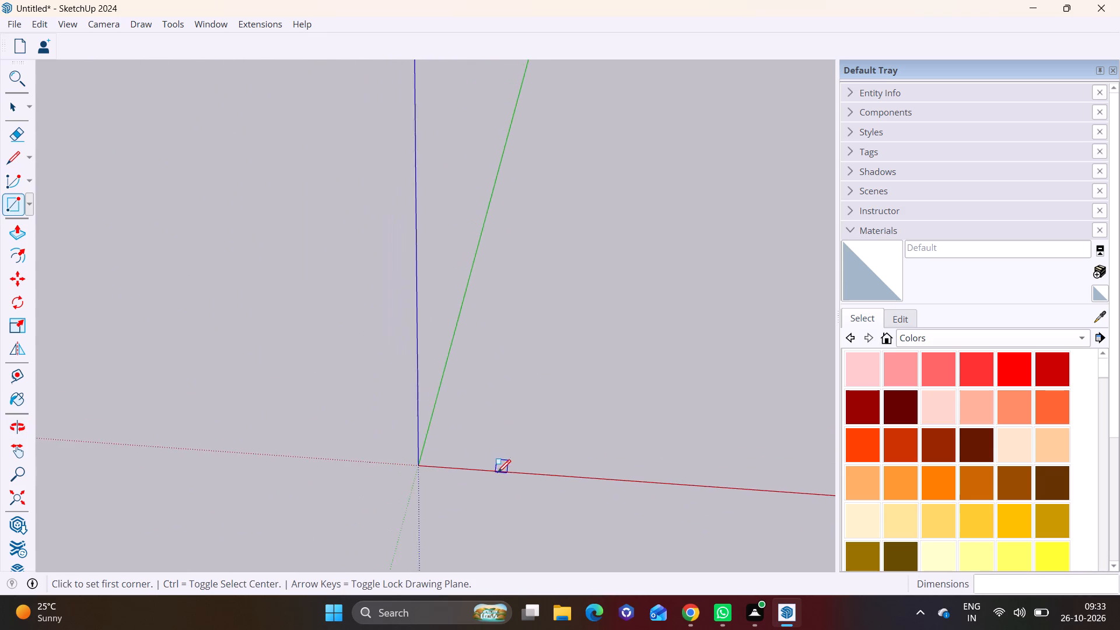
{"action": "scroll", "coordinate": [498, 473], "scroll_direction": "down", "scroll_amount": 20}
{"action": "scroll", "coordinate": [498, 473], "scroll_direction": "down", "scroll_amount": 16}
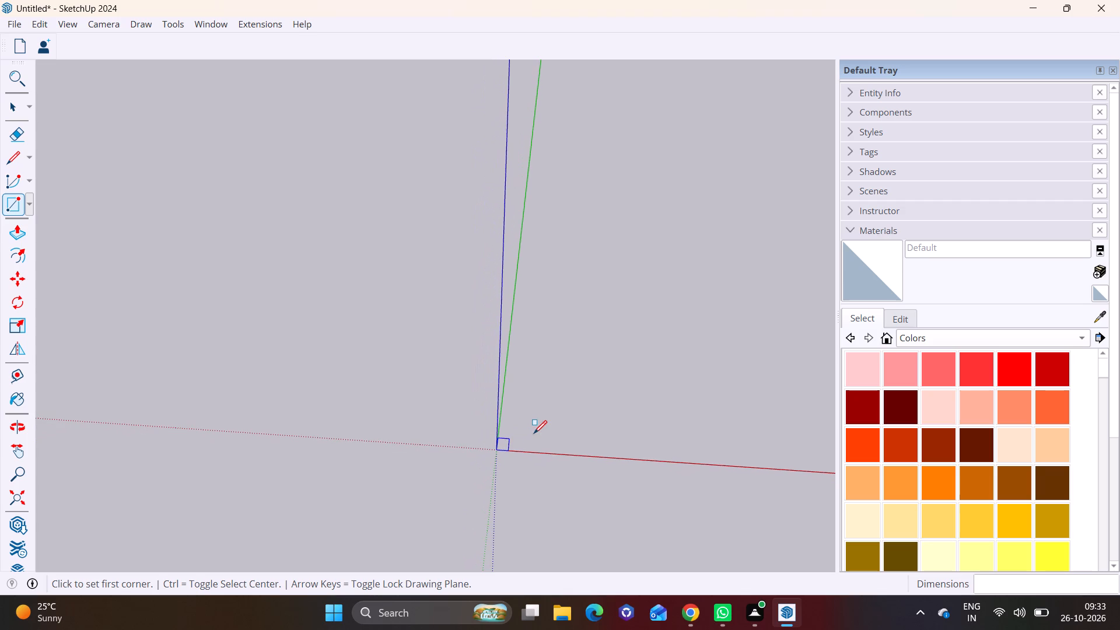
{"action": "middle_click_drag", "start_coordinate": [607, 306], "coordinate": [200, 387], "text": "shift"}
{"action": "scroll", "coordinate": [549, 422], "scroll_direction": "up", "scroll_amount": 3}
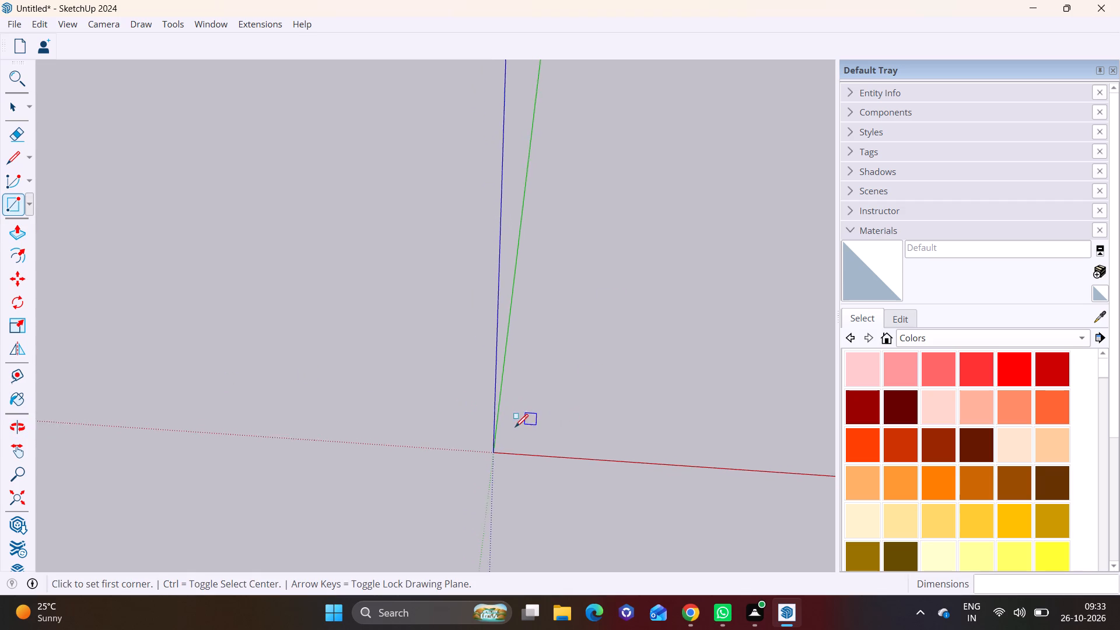
{"action": "scroll", "coordinate": [515, 427], "scroll_direction": "up", "scroll_amount": 7}
{"action": "scroll", "coordinate": [551, 403], "scroll_direction": "down", "scroll_amount": 9}
{"action": "middle_click_drag", "start_coordinate": [562, 394], "coordinate": [0, 450], "text": "shift"}
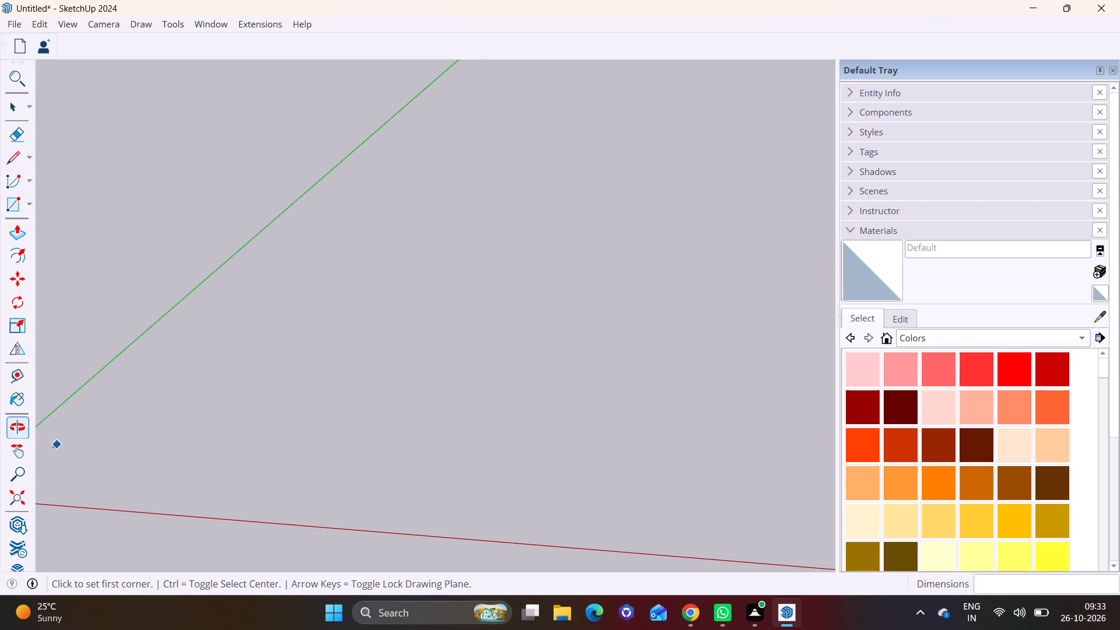
{"action": "middle_click_drag", "start_coordinate": [331, 479], "coordinate": [348, 463]}
{"action": "scroll", "coordinate": [343, 467], "scroll_direction": "down", "scroll_amount": 6}
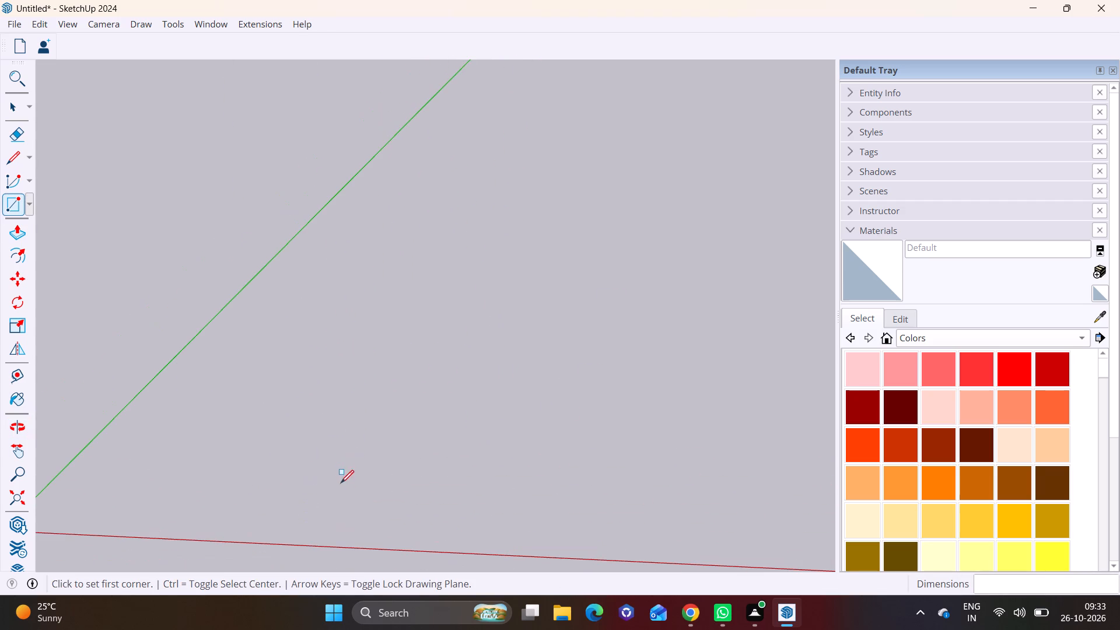
{"action": "scroll", "coordinate": [341, 483], "scroll_direction": "down", "scroll_amount": 5}
{"action": "middle_click_drag", "start_coordinate": [457, 484], "coordinate": [484, 534]}
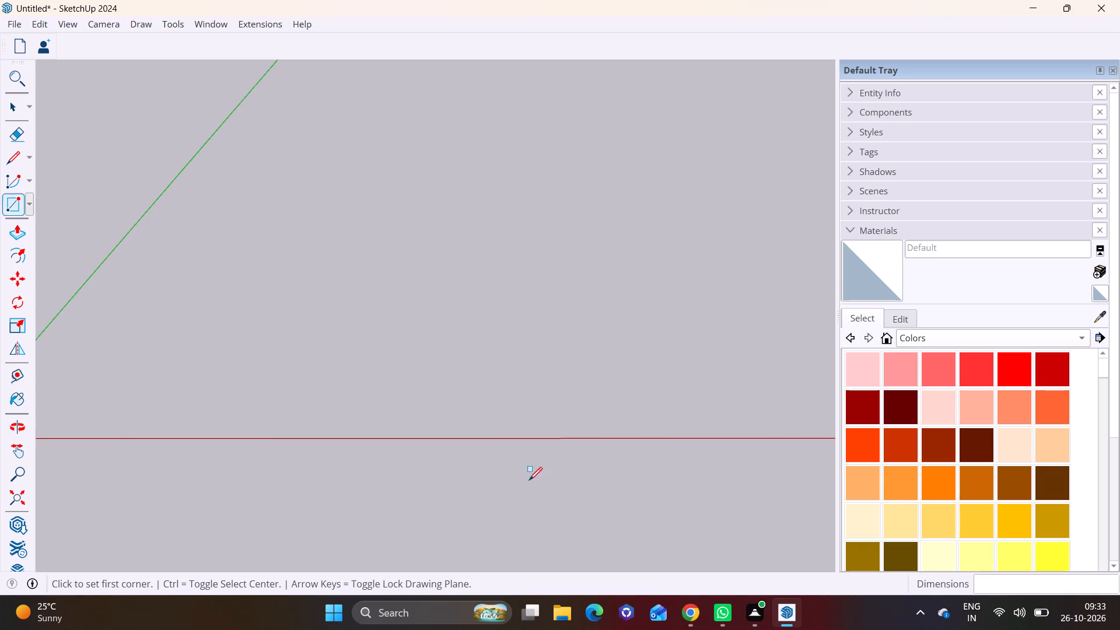
{"action": "middle_click_drag", "start_coordinate": [529, 480], "coordinate": [494, 481]}
{"action": "middle_click_drag", "start_coordinate": [412, 363], "coordinate": [434, 483], "text": "shift"}
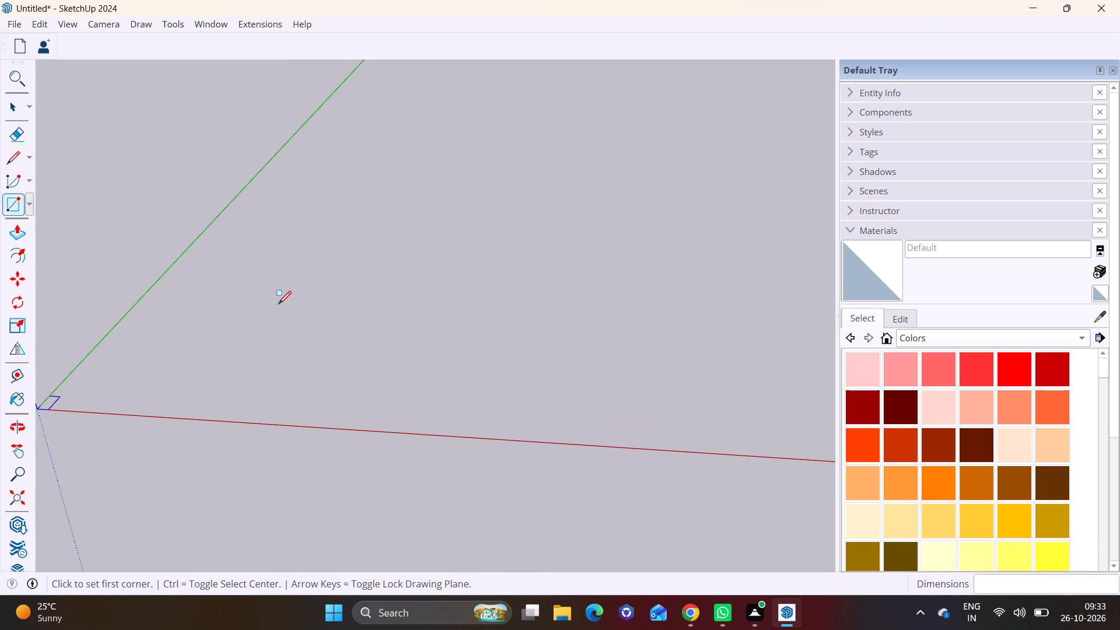
{"action": "middle_click_drag", "start_coordinate": [367, 324], "coordinate": [513, 358], "text": "shift"}
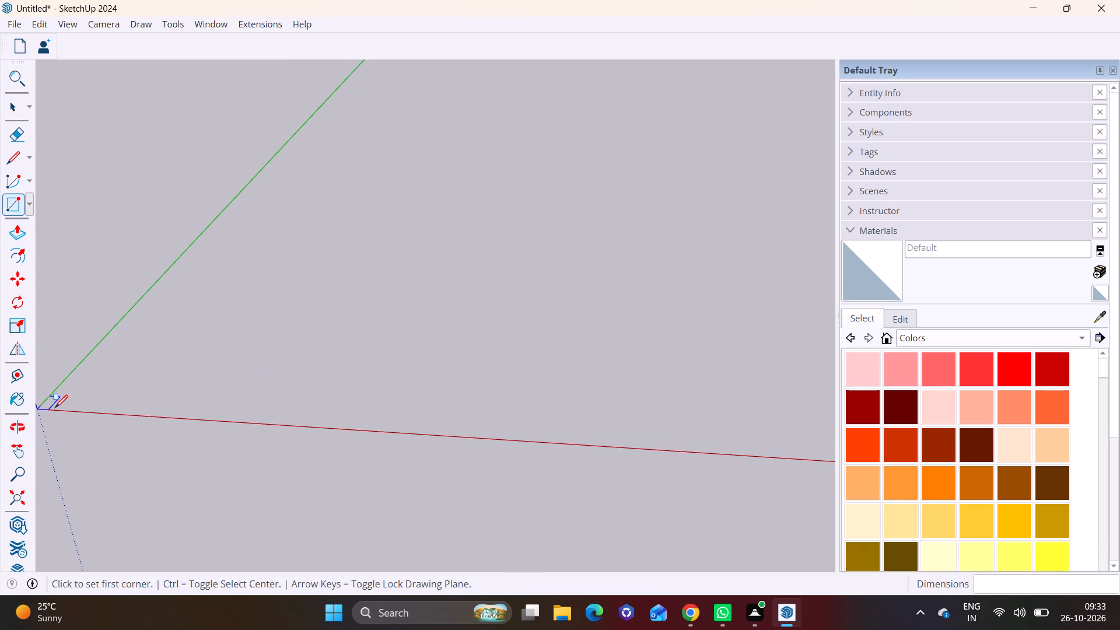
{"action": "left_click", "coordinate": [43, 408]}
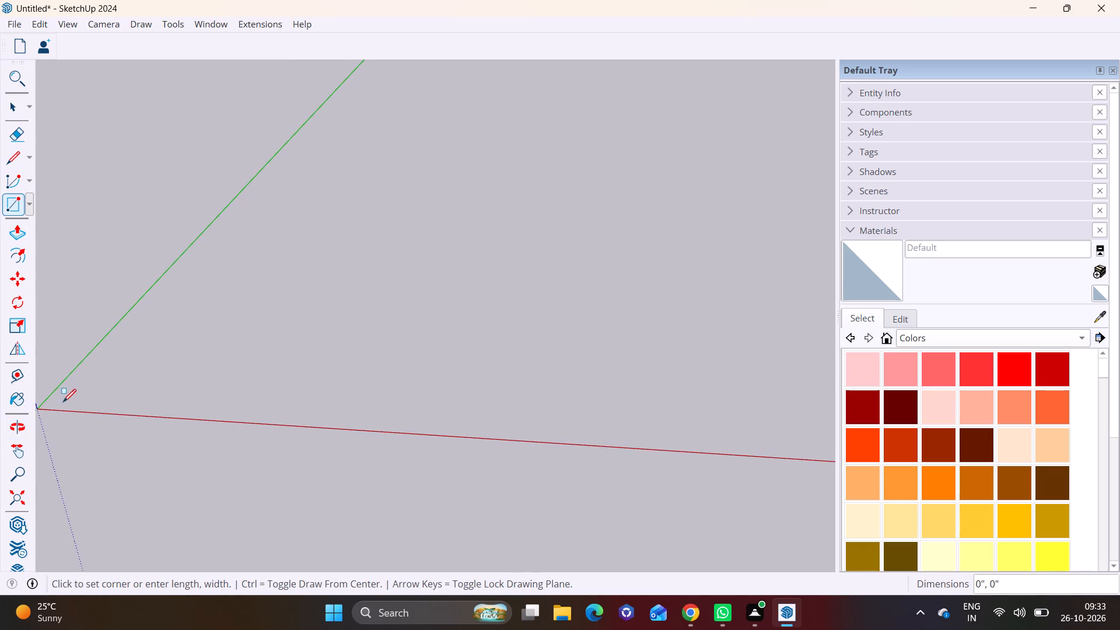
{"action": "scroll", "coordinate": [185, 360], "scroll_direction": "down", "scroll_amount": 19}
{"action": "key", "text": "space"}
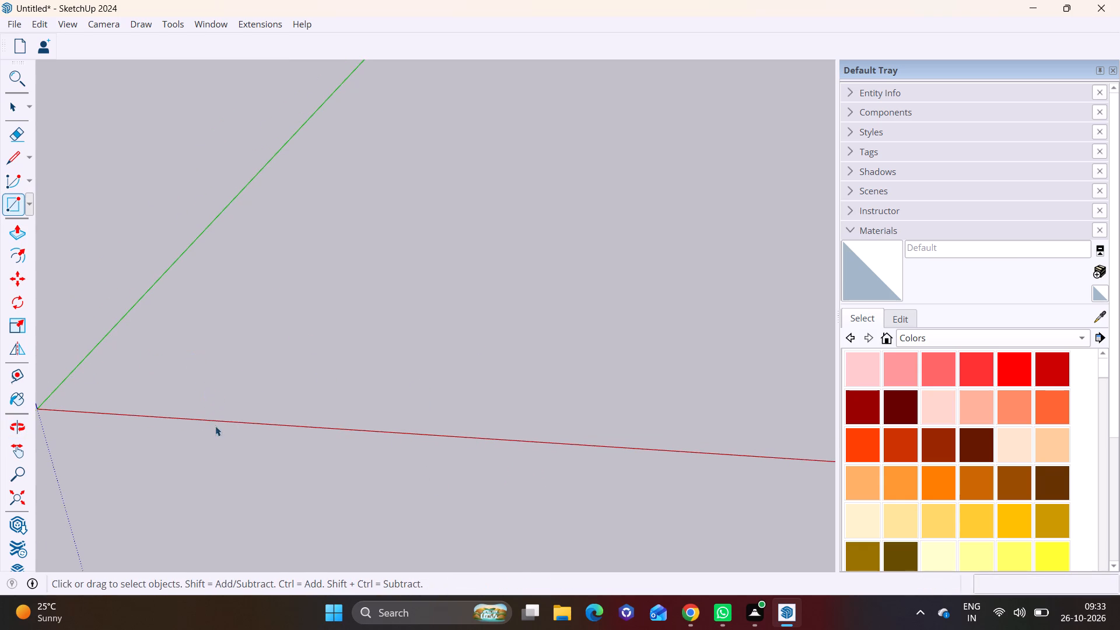
Inspect the ground along the red and green axes from low and higher viewing angles to locate the drawn rectangles.
{"action": "scroll", "coordinate": [171, 393], "scroll_direction": "down", "scroll_amount": 15}
{"action": "middle_click_drag", "start_coordinate": [178, 414], "coordinate": [249, 281]}
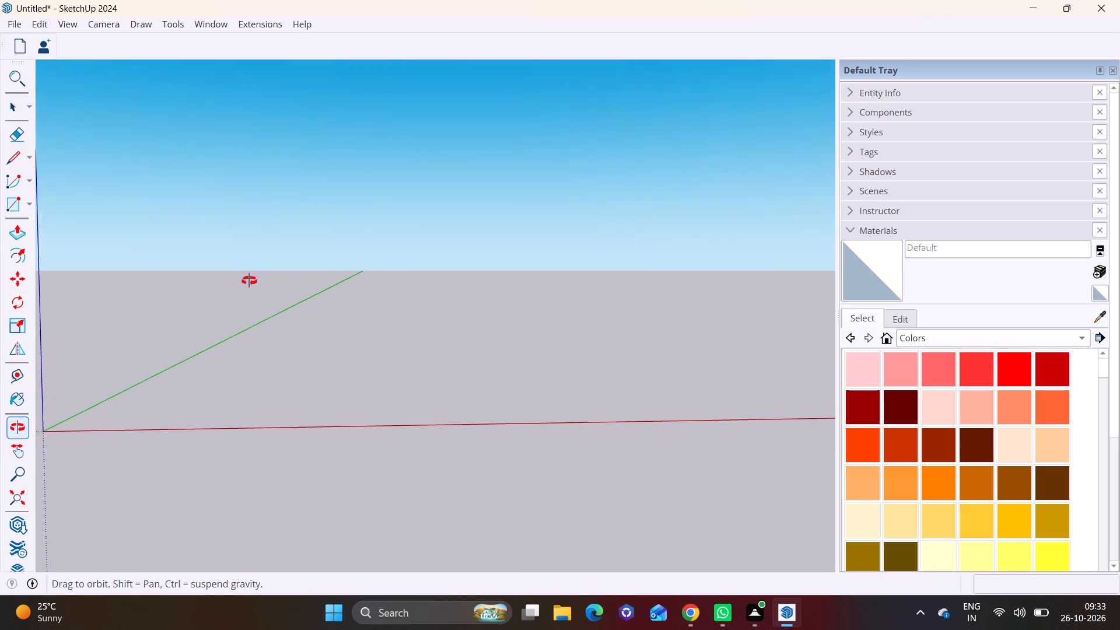
{"action": "middle_click_drag", "start_coordinate": [249, 281], "coordinate": [247, 276]}
{"action": "scroll", "coordinate": [326, 377], "scroll_direction": "down", "scroll_amount": 18}
{"action": "middle_click_drag", "start_coordinate": [377, 436], "coordinate": [317, 507]}
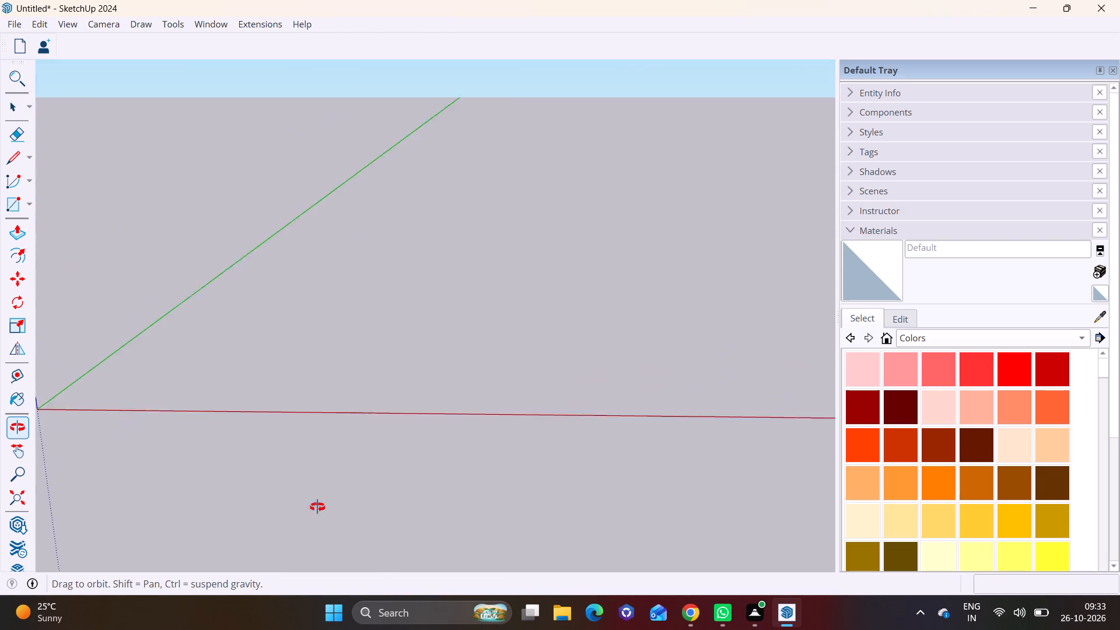
{"action": "middle_click_drag", "start_coordinate": [317, 507], "coordinate": [369, 464]}
{"action": "scroll", "coordinate": [269, 436], "scroll_direction": "down", "scroll_amount": 5}
{"action": "middle_click_drag", "start_coordinate": [270, 436], "coordinate": [496, 445], "text": "shift"}
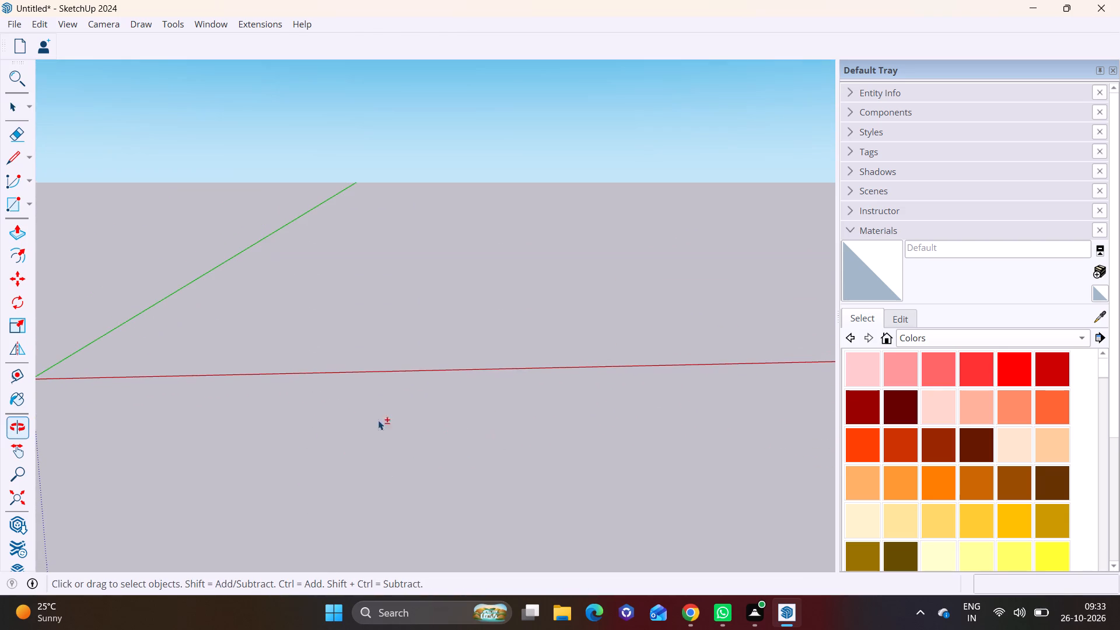
{"action": "scroll", "coordinate": [242, 355], "scroll_direction": "down", "scroll_amount": 15}
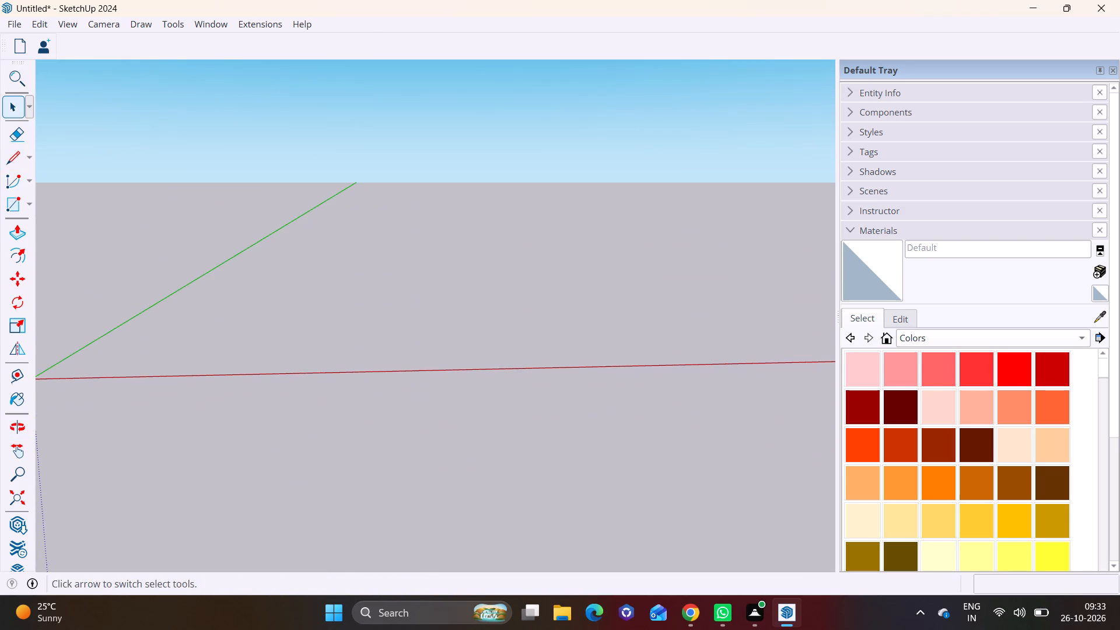
{"action": "left_click", "coordinate": [12, 106]}
{"action": "scroll", "coordinate": [243, 320], "scroll_direction": "down", "scroll_amount": 4}
{"action": "middle_click_drag", "start_coordinate": [261, 357], "coordinate": [209, 488]}
{"action": "scroll", "coordinate": [213, 419], "scroll_direction": "down", "scroll_amount": 5}
{"action": "middle_click_drag", "start_coordinate": [231, 415], "coordinate": [427, 452]}
{"action": "middle_click_drag", "start_coordinate": [414, 448], "coordinate": [268, 367]}
{"action": "scroll", "coordinate": [271, 367], "scroll_direction": "down", "scroll_amount": 5}
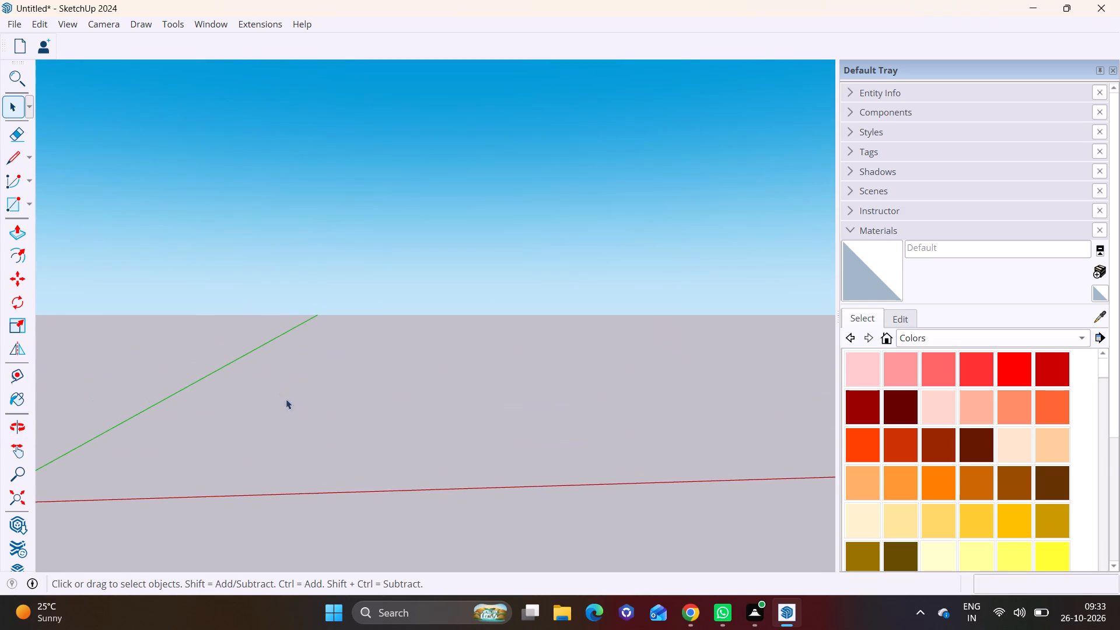
{"action": "scroll", "coordinate": [286, 399], "scroll_direction": "down", "scroll_amount": 2}
{"action": "middle_click_drag", "start_coordinate": [407, 421], "coordinate": [299, 483]}
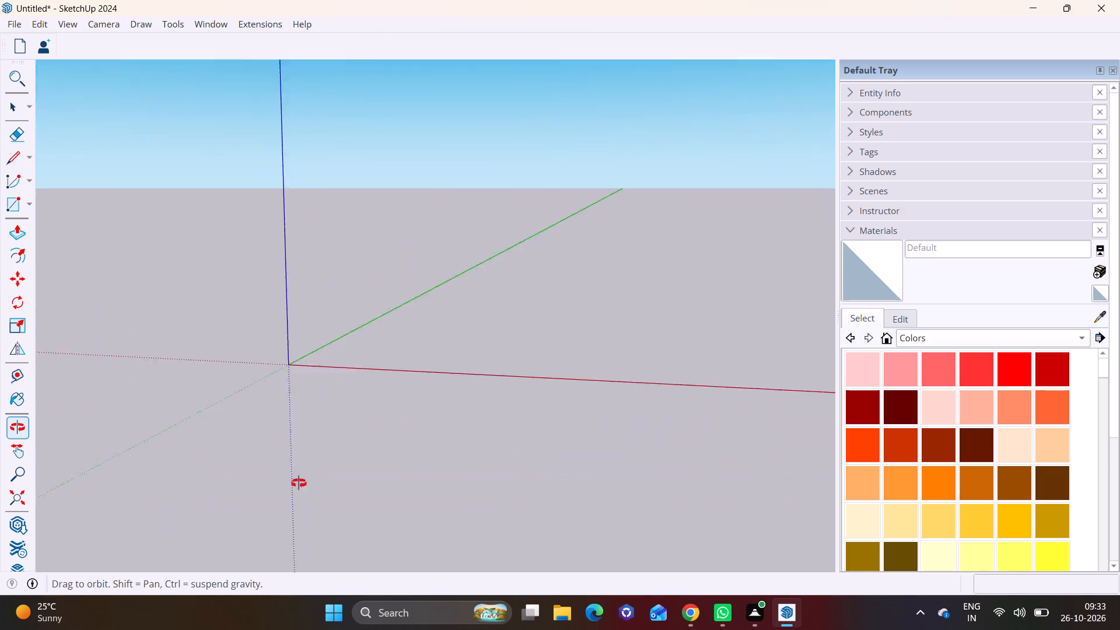
{"action": "middle_click_drag", "start_coordinate": [299, 483], "coordinate": [362, 484]}
{"action": "scroll", "coordinate": [356, 404], "scroll_direction": "down", "scroll_amount": 14}
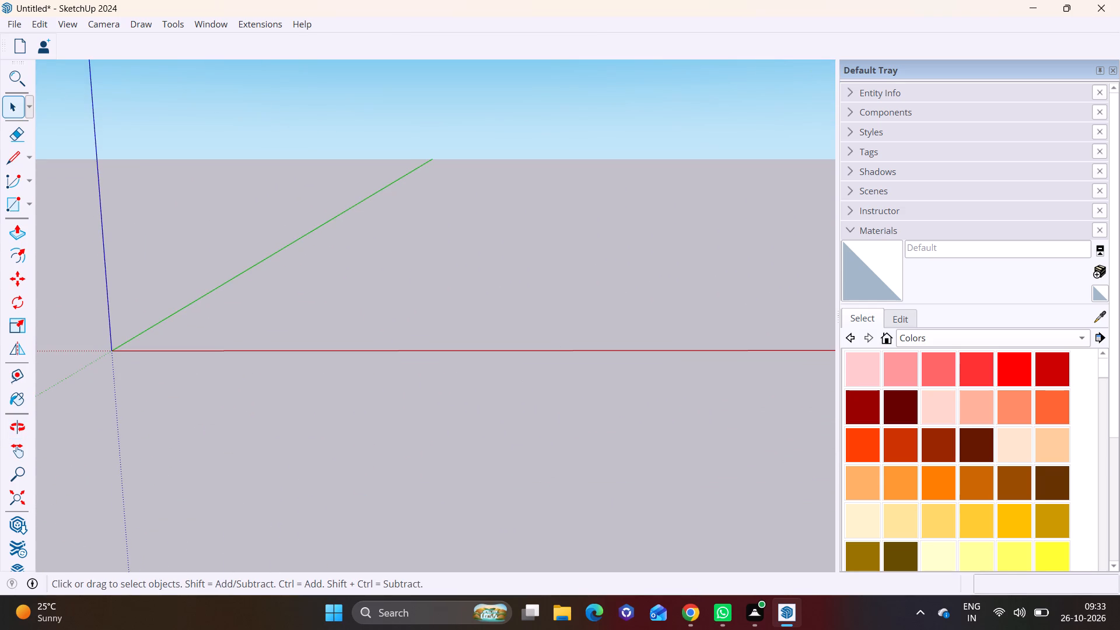
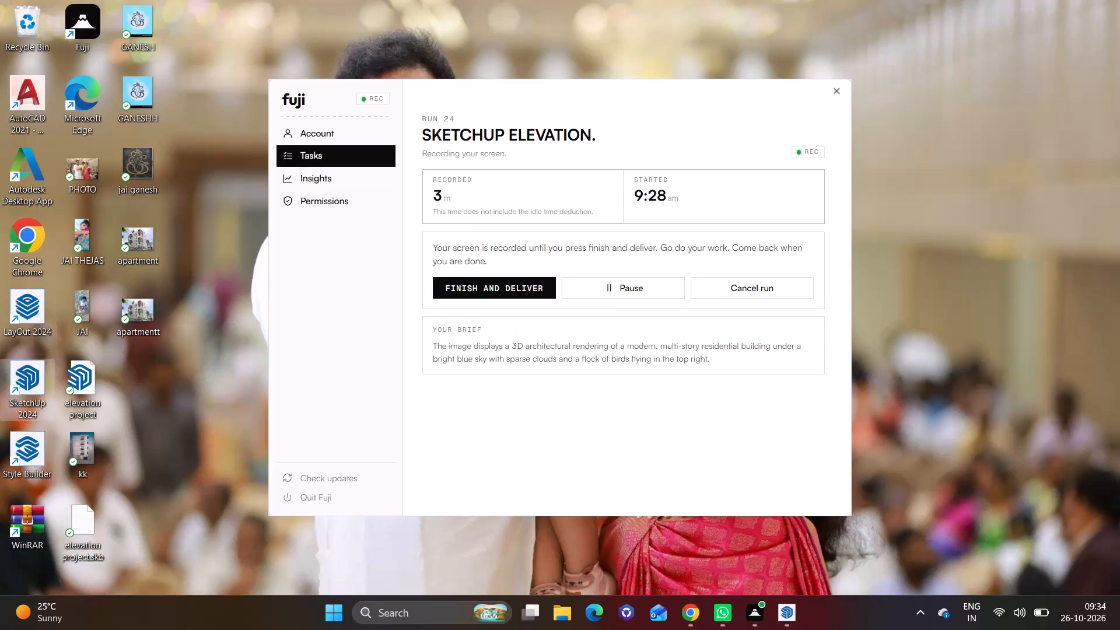
Switch back to SketchUp and examine the ground around the origin and along the red axis for the drawn rectangles.
{"action": "left_click", "coordinate": [792, 611]}
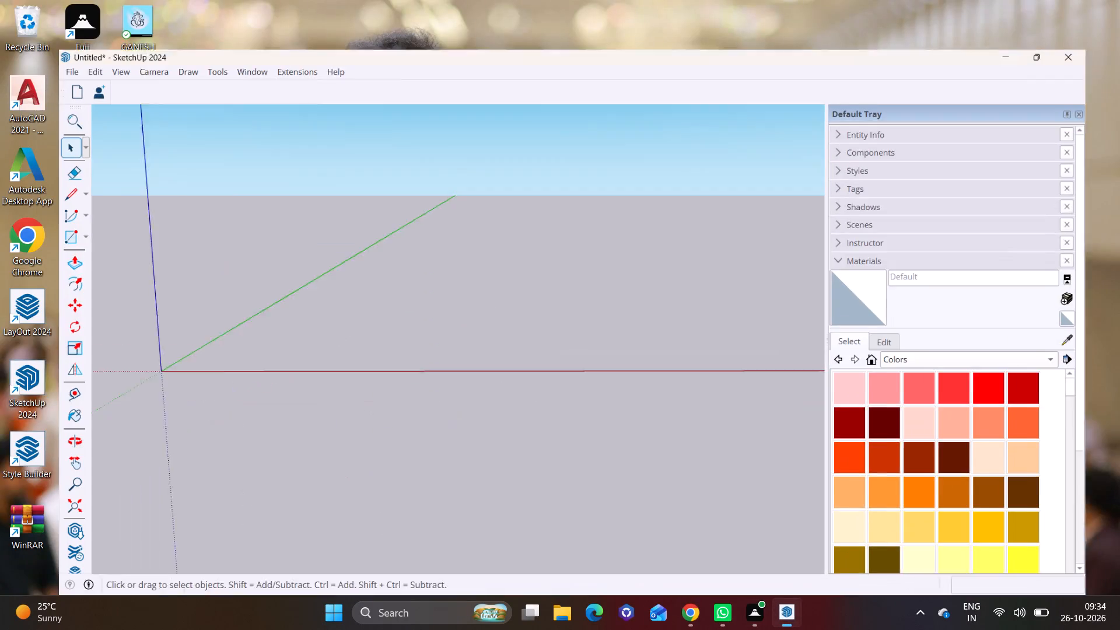
{"action": "scroll", "coordinate": [499, 416], "scroll_direction": "down", "scroll_amount": 4}
{"action": "scroll", "coordinate": [330, 357], "scroll_direction": "down", "scroll_amount": 1}
{"action": "middle_click_drag", "start_coordinate": [330, 357], "coordinate": [322, 459]}
{"action": "scroll", "coordinate": [325, 344], "scroll_direction": "down", "scroll_amount": 2}
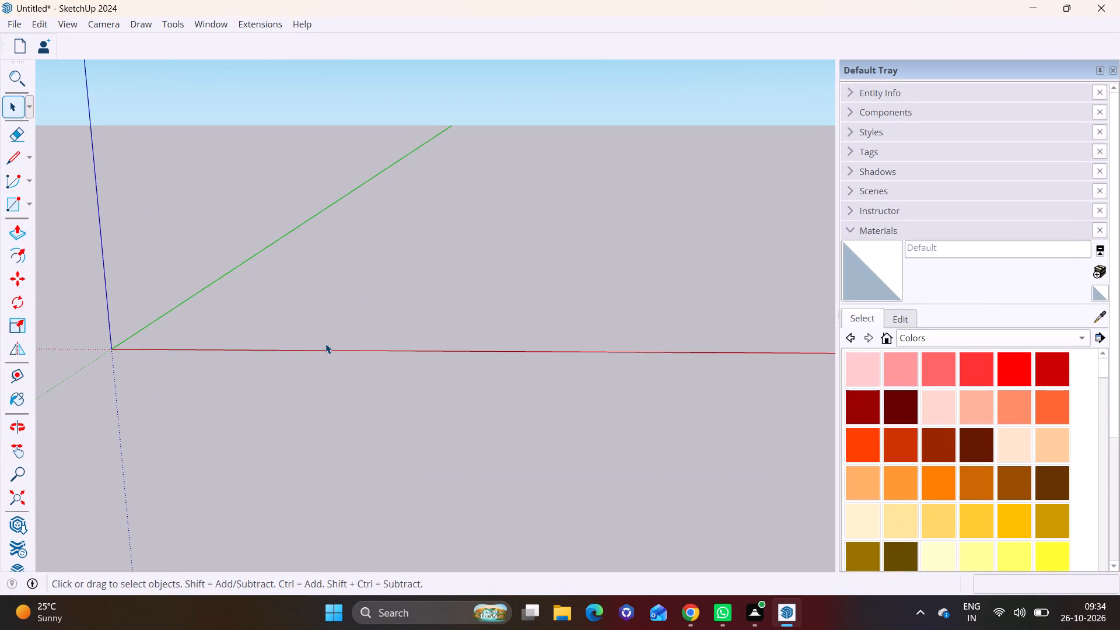
{"action": "scroll", "coordinate": [325, 344], "scroll_direction": "down", "scroll_amount": 10}
{"action": "middle_click_drag", "start_coordinate": [295, 319], "coordinate": [288, 437], "text": "shift"}
{"action": "middle_click_drag", "start_coordinate": [269, 354], "coordinate": [299, 443], "text": "shift"}
{"action": "middle_click_drag", "start_coordinate": [276, 299], "coordinate": [442, 269]}
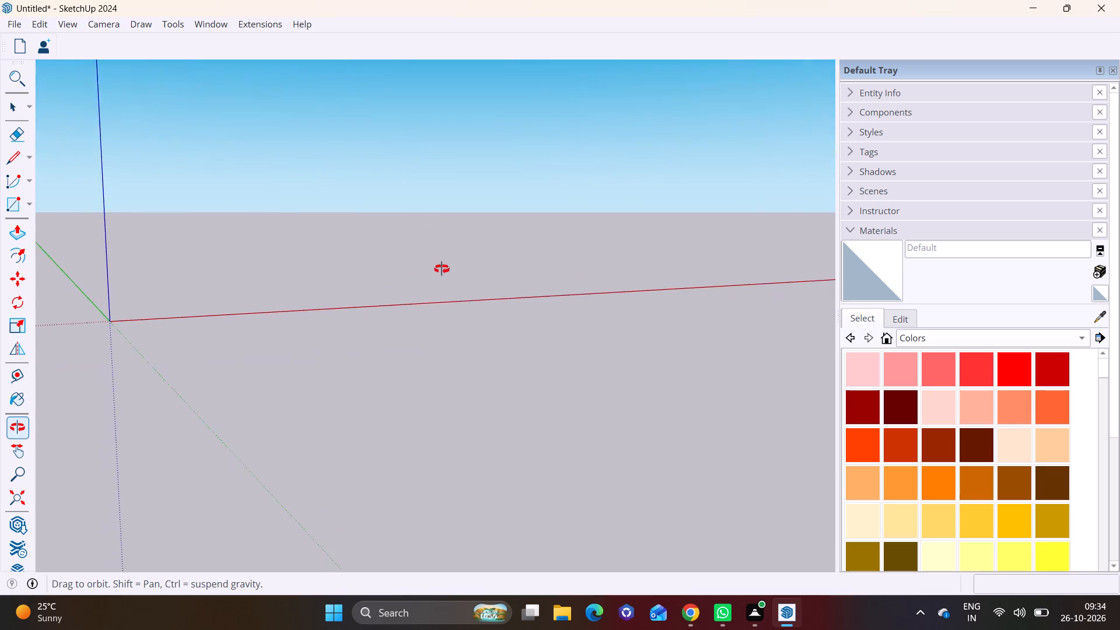
{"action": "middle_click_drag", "start_coordinate": [442, 269], "coordinate": [492, 491]}
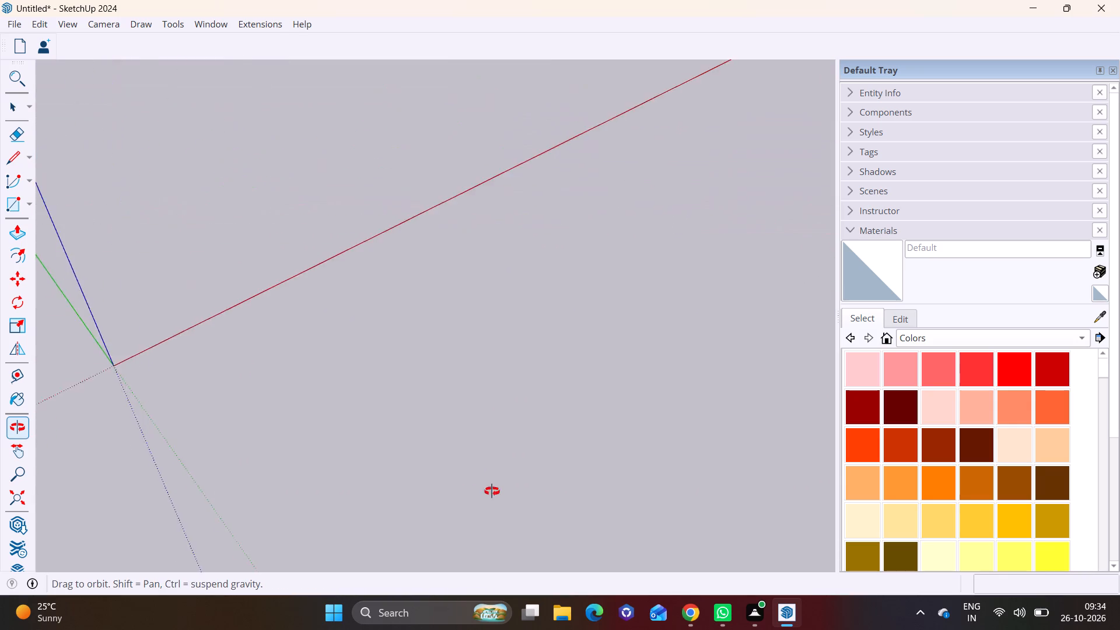
{"action": "middle_click_drag", "start_coordinate": [492, 491], "coordinate": [311, 422]}
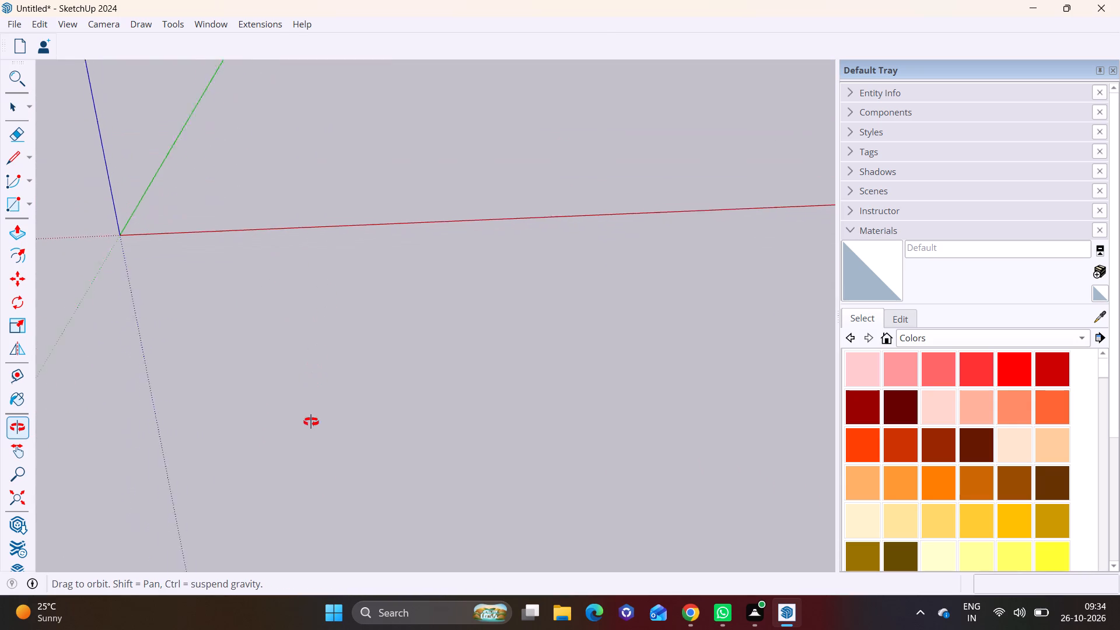
{"action": "middle_click_drag", "start_coordinate": [311, 422], "coordinate": [315, 421]}
{"action": "scroll", "coordinate": [384, 290], "scroll_direction": "down", "scroll_amount": 9}
{"action": "middle_click_drag", "start_coordinate": [402, 181], "coordinate": [362, 458], "text": "shift"}
{"action": "scroll", "coordinate": [398, 321], "scroll_direction": "down", "scroll_amount": 5}
{"action": "middle_click_drag", "start_coordinate": [494, 225], "coordinate": [398, 433], "text": "shift"}
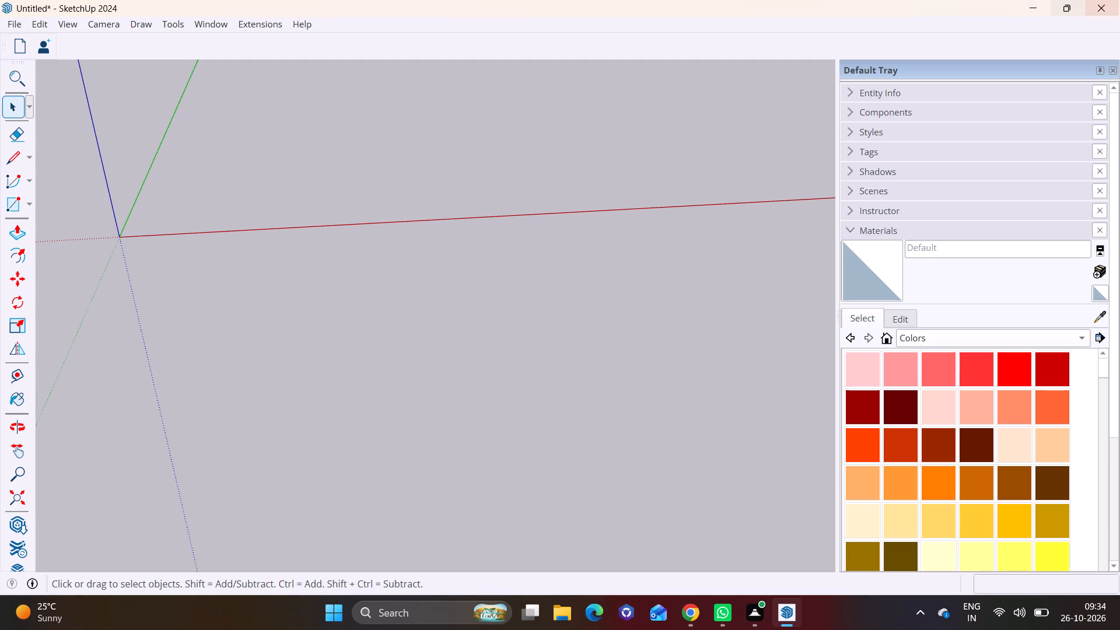
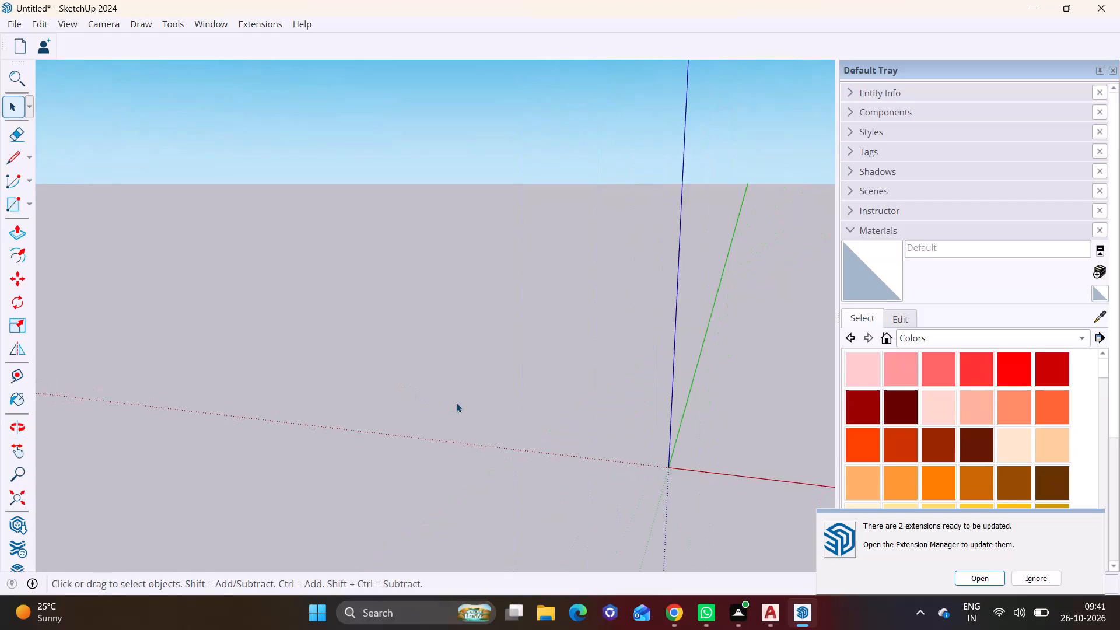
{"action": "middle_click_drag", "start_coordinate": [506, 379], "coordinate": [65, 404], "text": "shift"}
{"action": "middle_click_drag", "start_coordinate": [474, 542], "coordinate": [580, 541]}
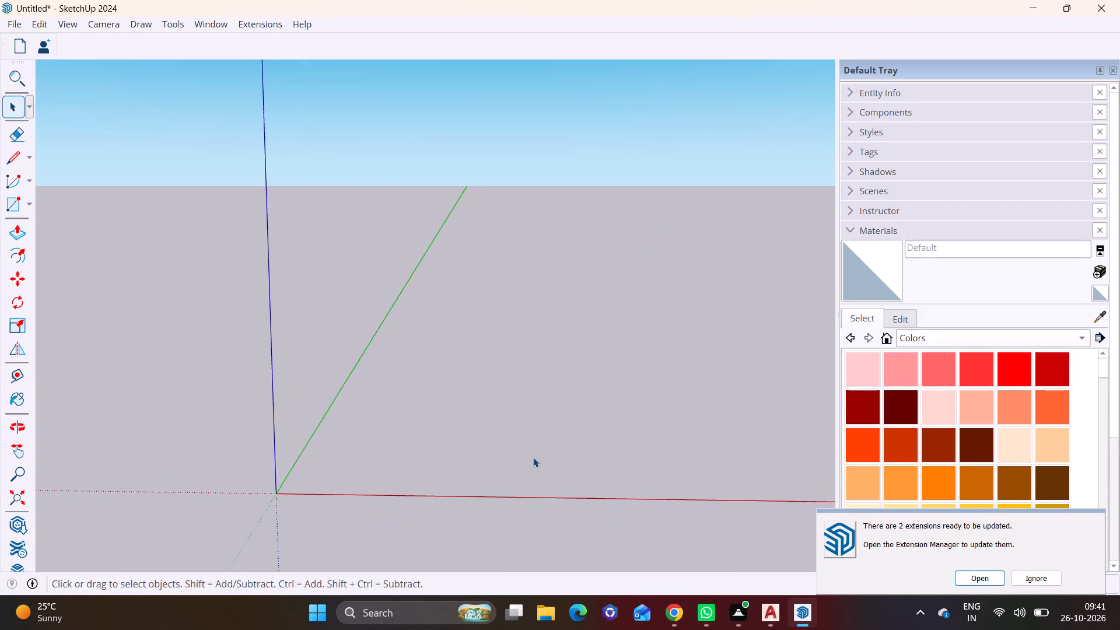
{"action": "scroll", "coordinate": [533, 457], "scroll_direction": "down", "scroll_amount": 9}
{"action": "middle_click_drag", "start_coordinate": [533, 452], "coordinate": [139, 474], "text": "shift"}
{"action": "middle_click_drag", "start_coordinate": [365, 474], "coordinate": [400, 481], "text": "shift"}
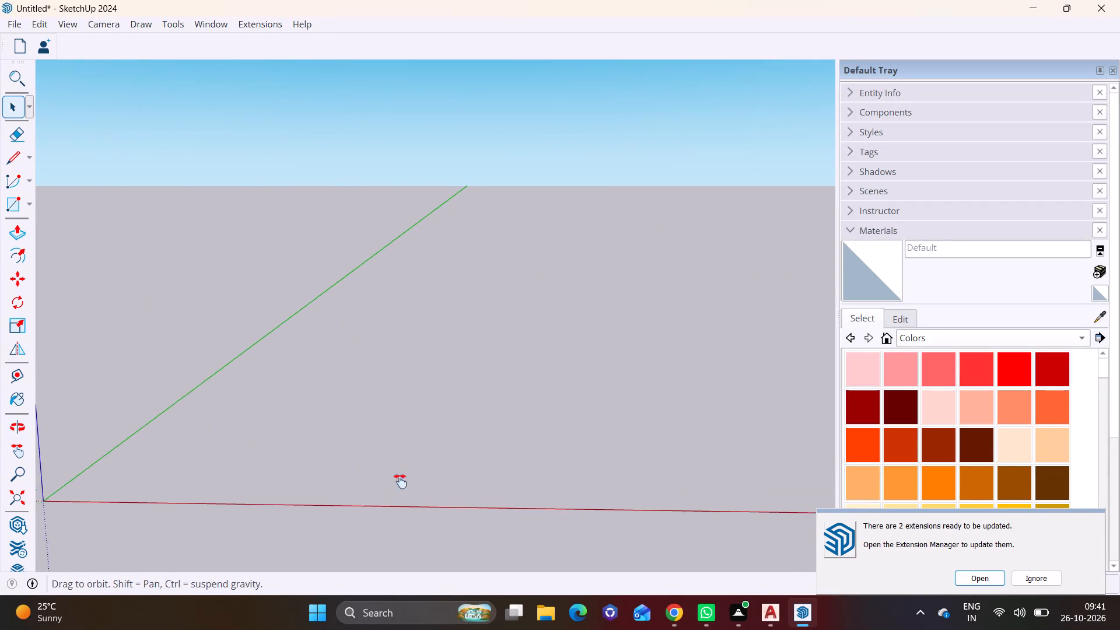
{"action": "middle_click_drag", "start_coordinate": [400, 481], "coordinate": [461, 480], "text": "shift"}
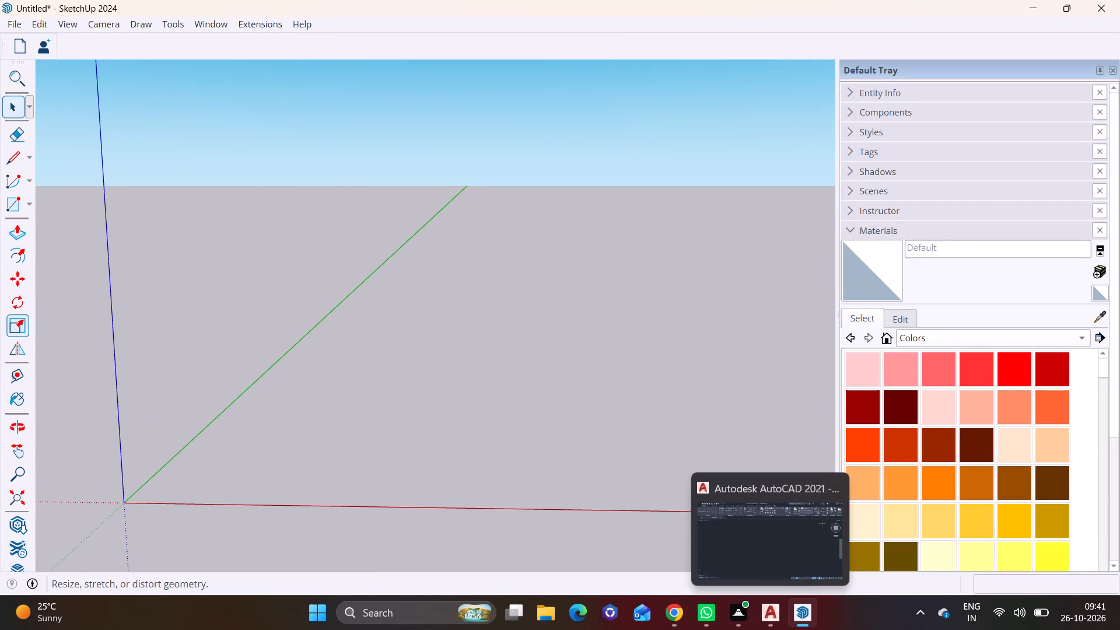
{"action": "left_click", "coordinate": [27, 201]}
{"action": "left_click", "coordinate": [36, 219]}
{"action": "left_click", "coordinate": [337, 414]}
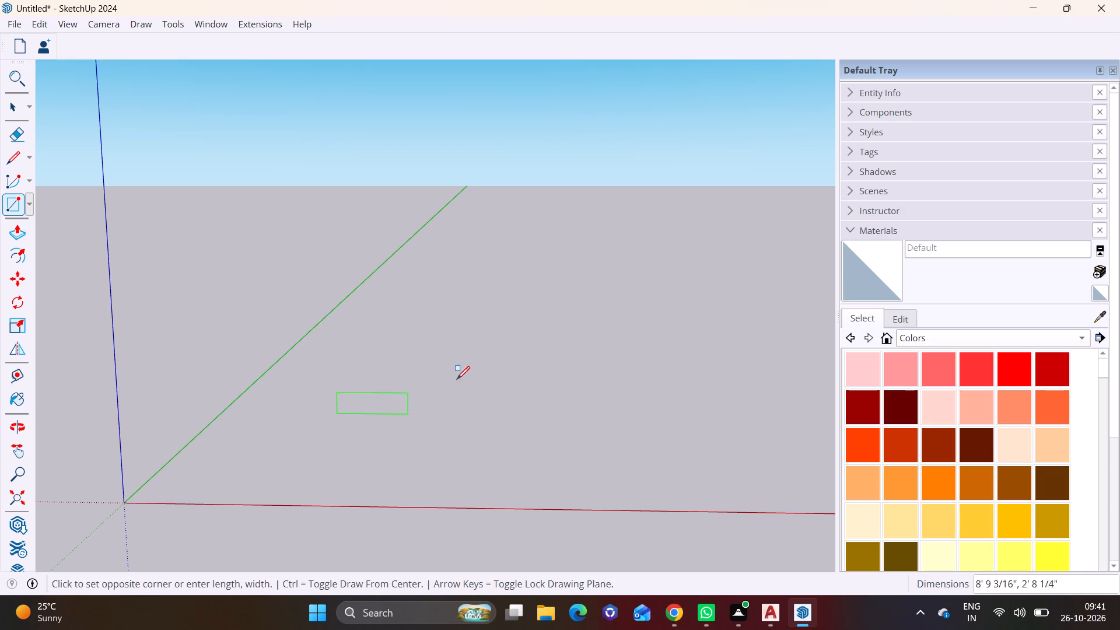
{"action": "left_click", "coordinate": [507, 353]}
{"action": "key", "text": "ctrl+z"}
Draw a 40' by 40' rectangle on the ground between the red and green axes.
{"action": "middle_click_drag", "start_coordinate": [520, 409], "coordinate": [486, 513]}
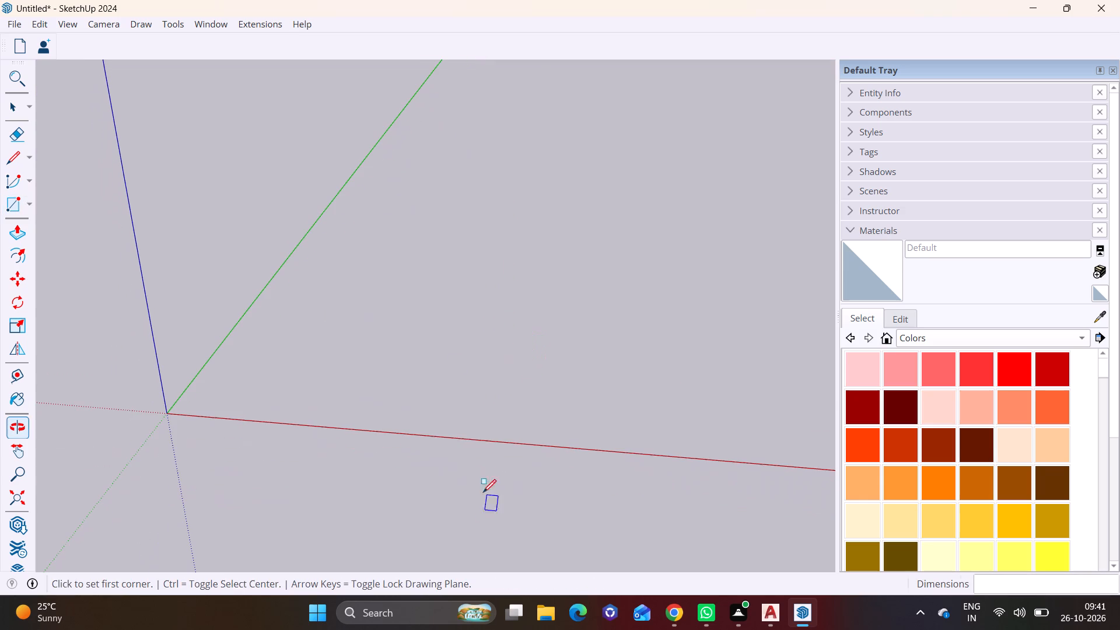
{"action": "left_click_drag", "start_coordinate": [361, 332], "coordinate": [384, 323]}
{"action": "type", "text": "40',40'"}
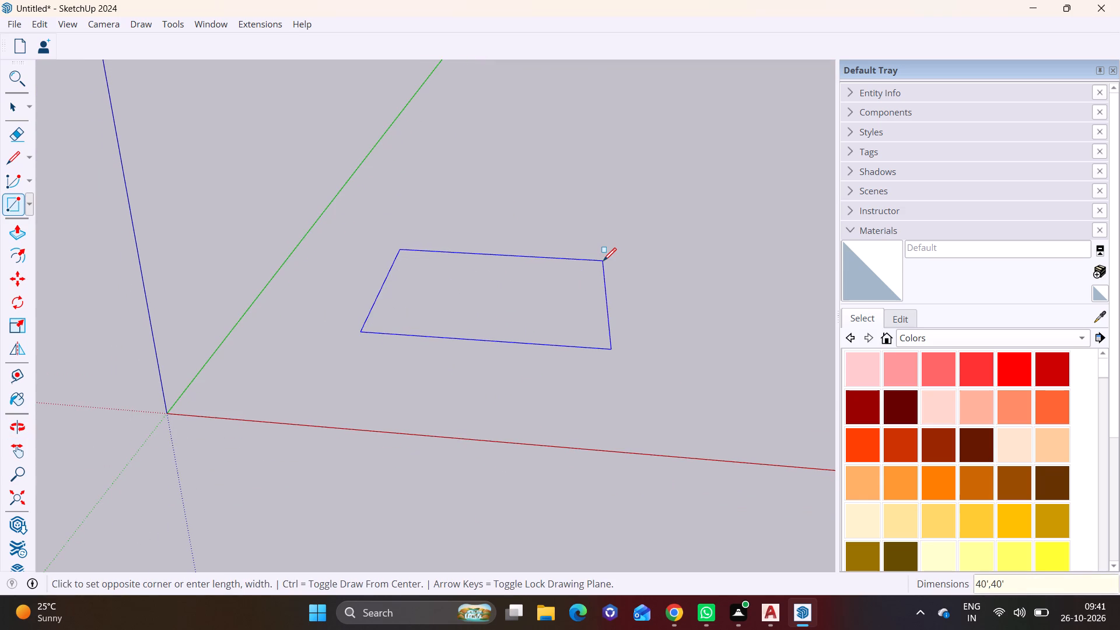
{"action": "key", "text": "Return"}
{"action": "key", "text": "space"}
Offset the outline of the square face inward by 9" to form the outer wall thickness.
{"action": "scroll", "coordinate": [551, 219], "scroll_direction": "up", "scroll_amount": 3}
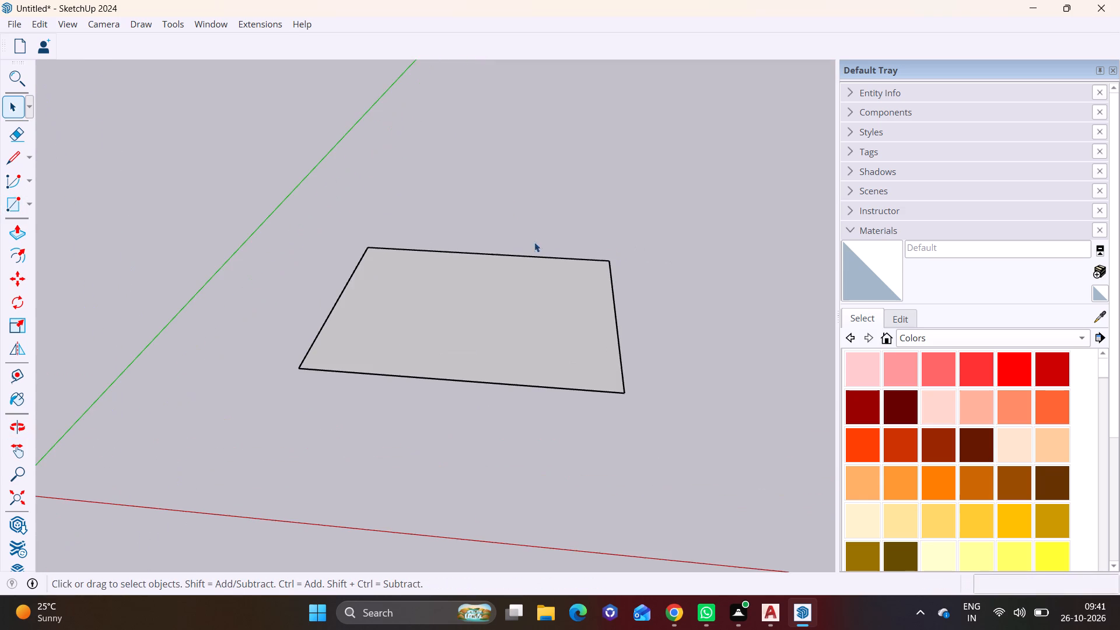
{"action": "left_click", "coordinate": [473, 296]}
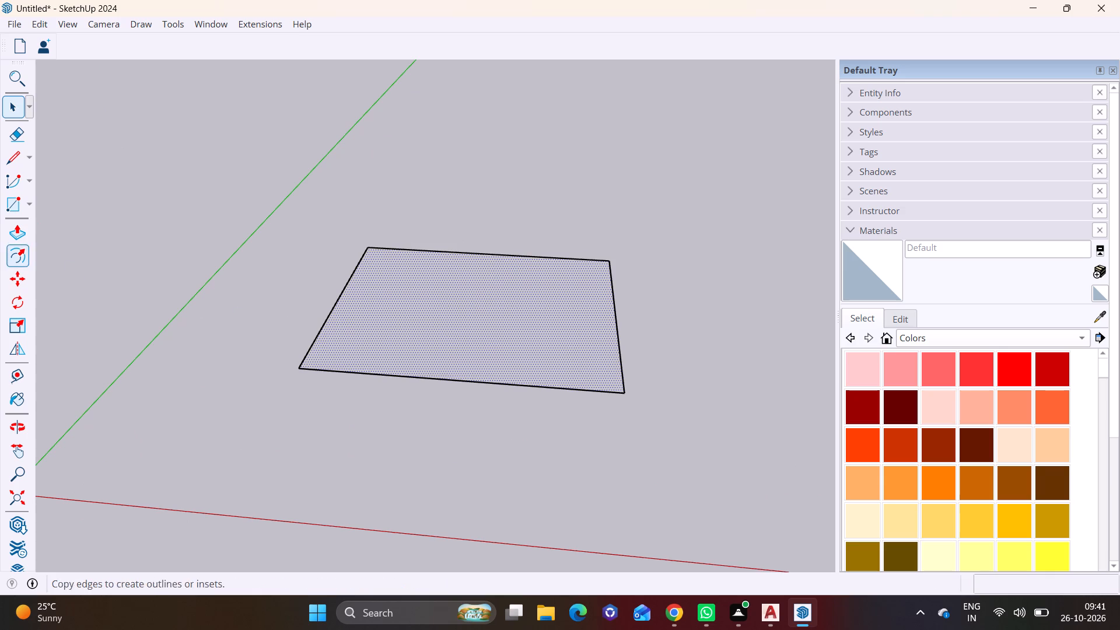
{"action": "left_click", "coordinate": [13, 252]}
{"action": "left_click", "coordinate": [471, 320]}
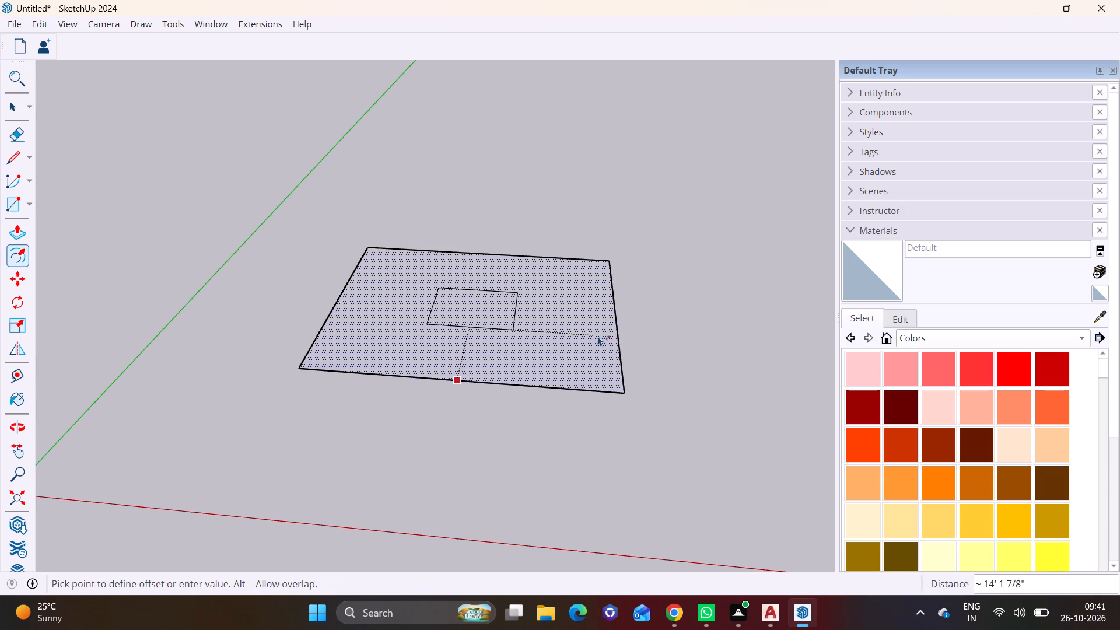
{"action": "type", "text": "9\""}
{"action": "key", "text": "Return"}
{"action": "key", "text": "space"}
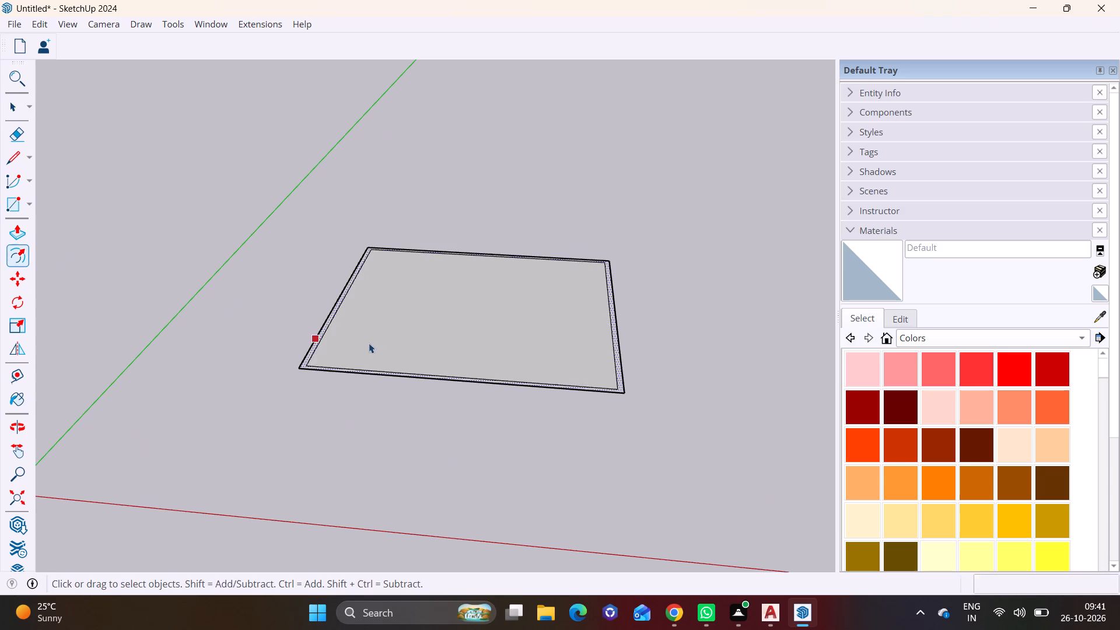
{"action": "left_click", "coordinate": [281, 448]}
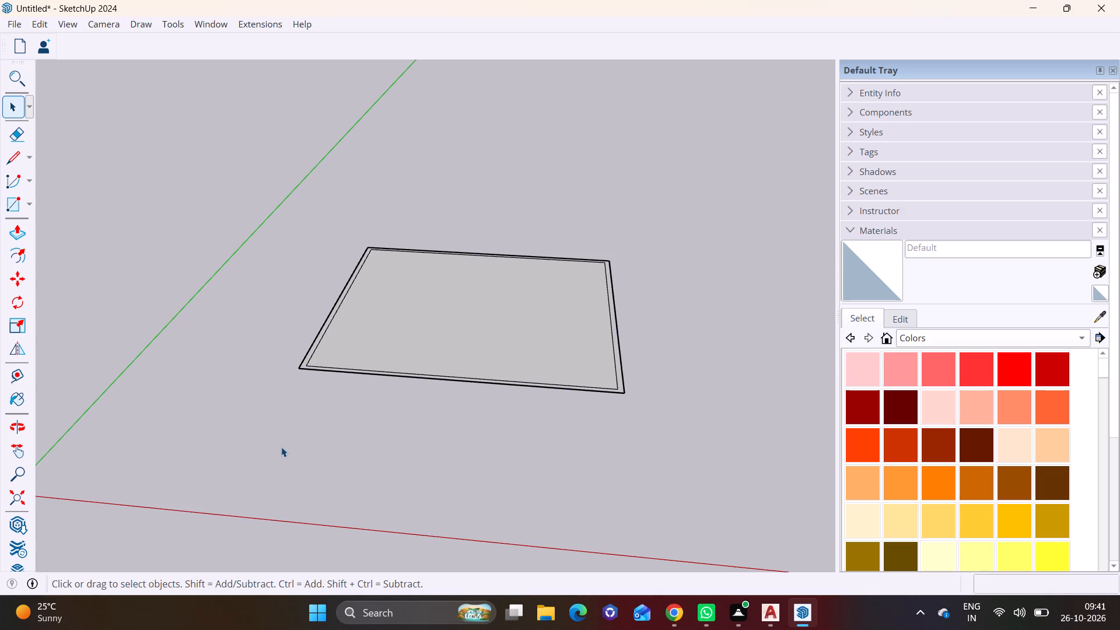
Draw two perpendicular lines enclosing a room about 10' 6" wide in the front inner corner farthest from the green axis.
{"action": "scroll", "coordinate": [290, 446], "scroll_direction": "down", "scroll_amount": 1}
{"action": "middle_click_drag", "start_coordinate": [317, 453], "coordinate": [318, 414]}
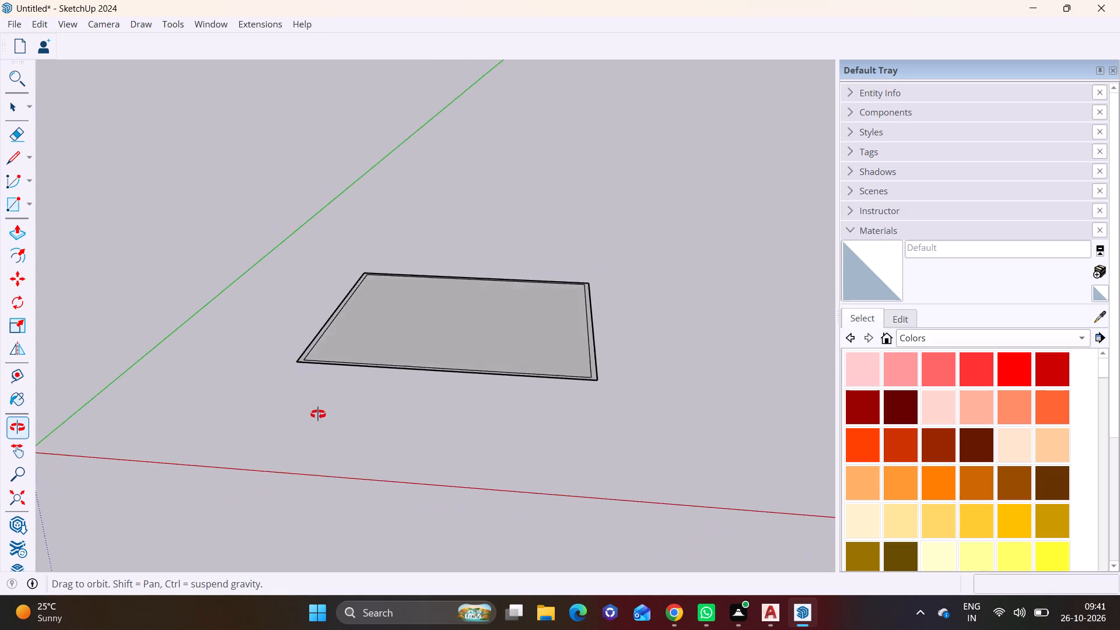
{"action": "middle_click_drag", "start_coordinate": [318, 414], "coordinate": [349, 435]}
{"action": "scroll", "coordinate": [371, 398], "scroll_direction": "down", "scroll_amount": 2}
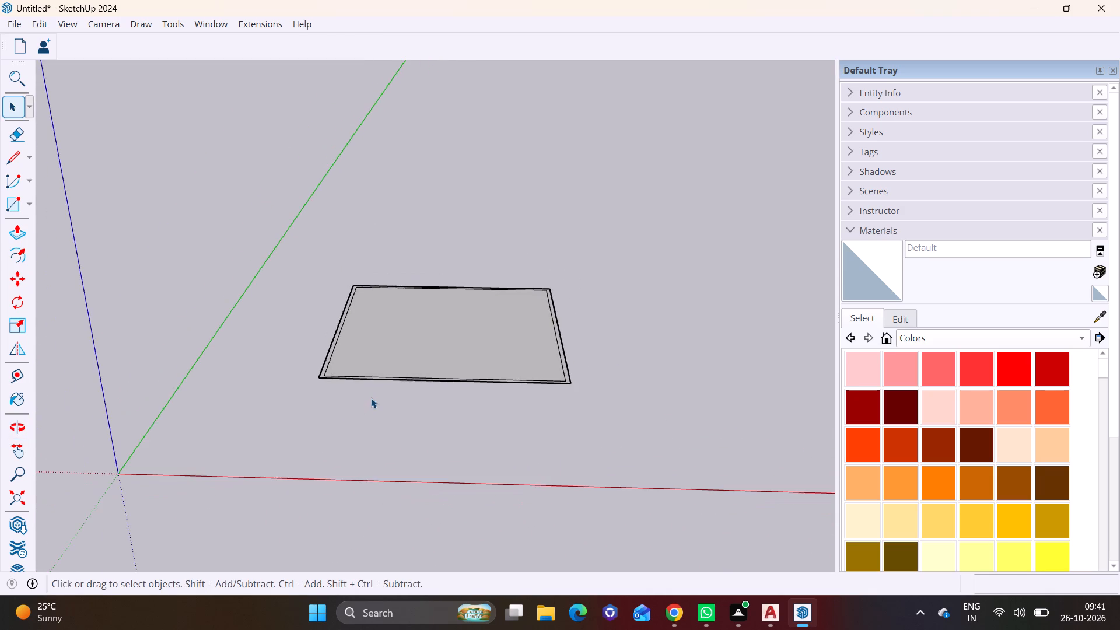
{"action": "scroll", "coordinate": [371, 398], "scroll_direction": "down", "scroll_amount": 2}
{"action": "middle_click_drag", "start_coordinate": [491, 369], "coordinate": [247, 452]}
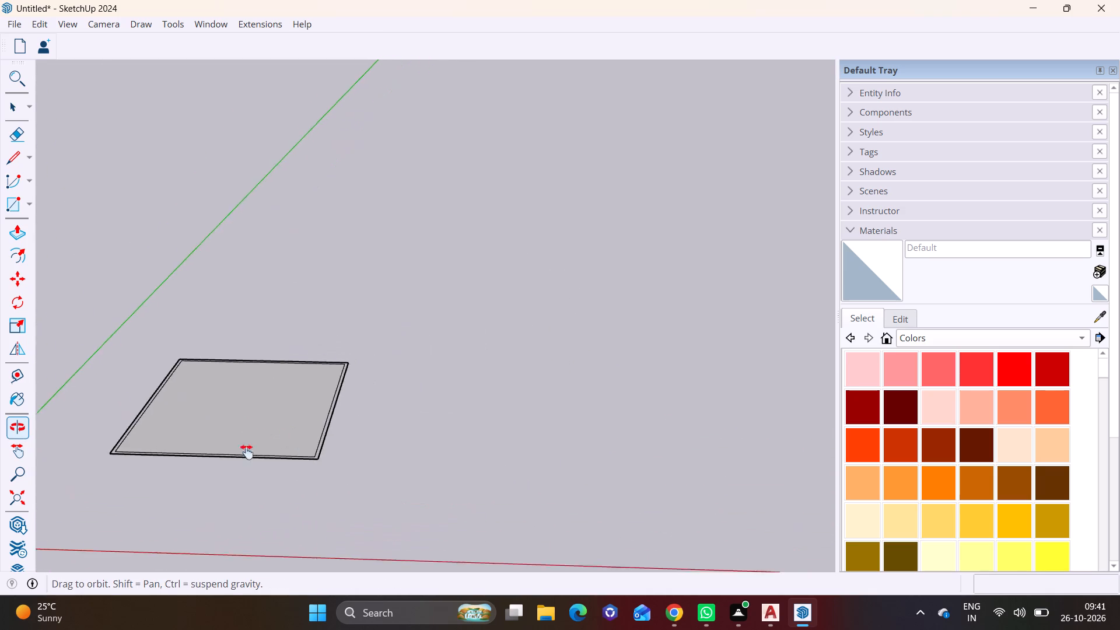
{"action": "middle_click_drag", "start_coordinate": [247, 452], "coordinate": [239, 457]}
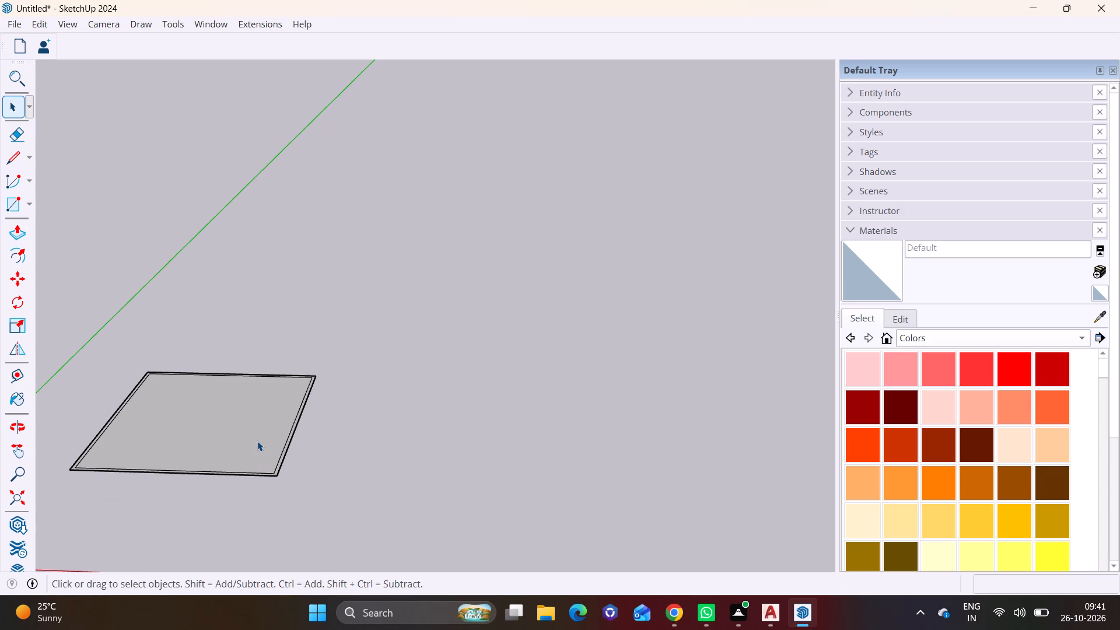
{"action": "middle_click_drag", "start_coordinate": [261, 440], "coordinate": [262, 472]}
{"action": "middle_click_drag", "start_coordinate": [256, 442], "coordinate": [429, 420]}
{"action": "middle_click_drag", "start_coordinate": [423, 444], "coordinate": [420, 453]}
{"action": "scroll", "coordinate": [415, 405], "scroll_direction": "up", "scroll_amount": 2}
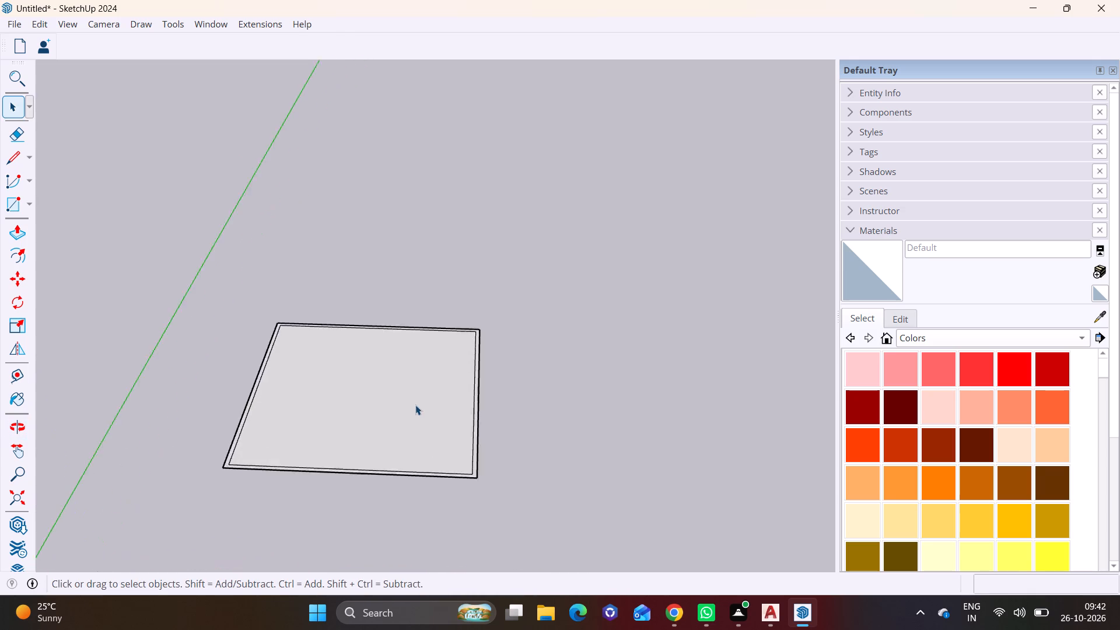
{"action": "scroll", "coordinate": [415, 405], "scroll_direction": "up", "scroll_amount": 4}
{"action": "middle_click_drag", "start_coordinate": [434, 436], "coordinate": [405, 470]}
{"action": "left_click", "coordinate": [10, 162]}
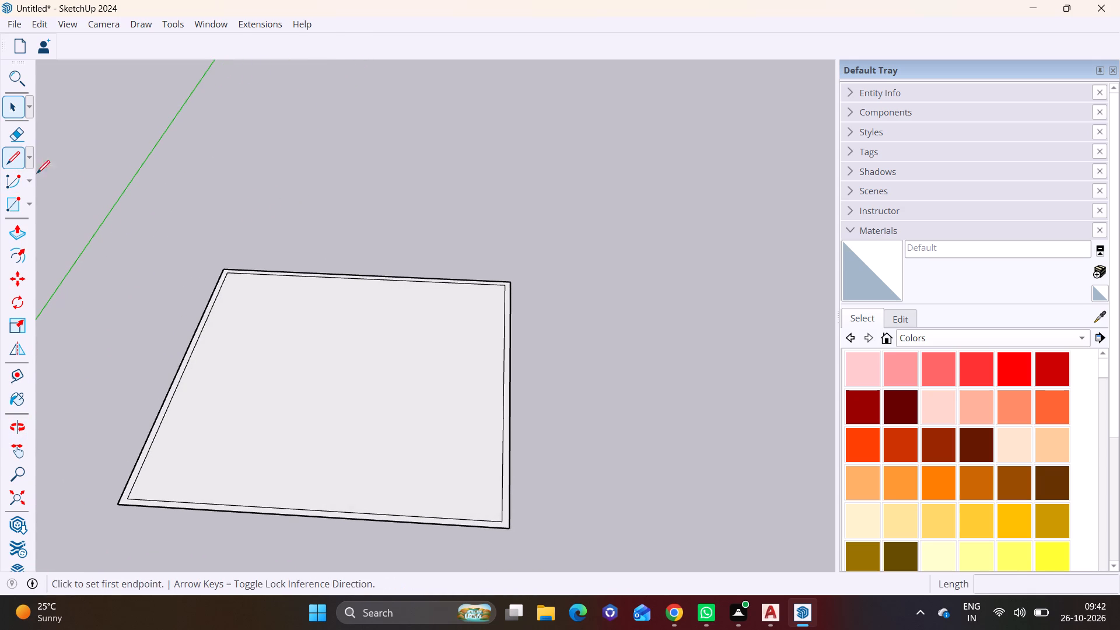
{"action": "left_click", "coordinate": [399, 513]}
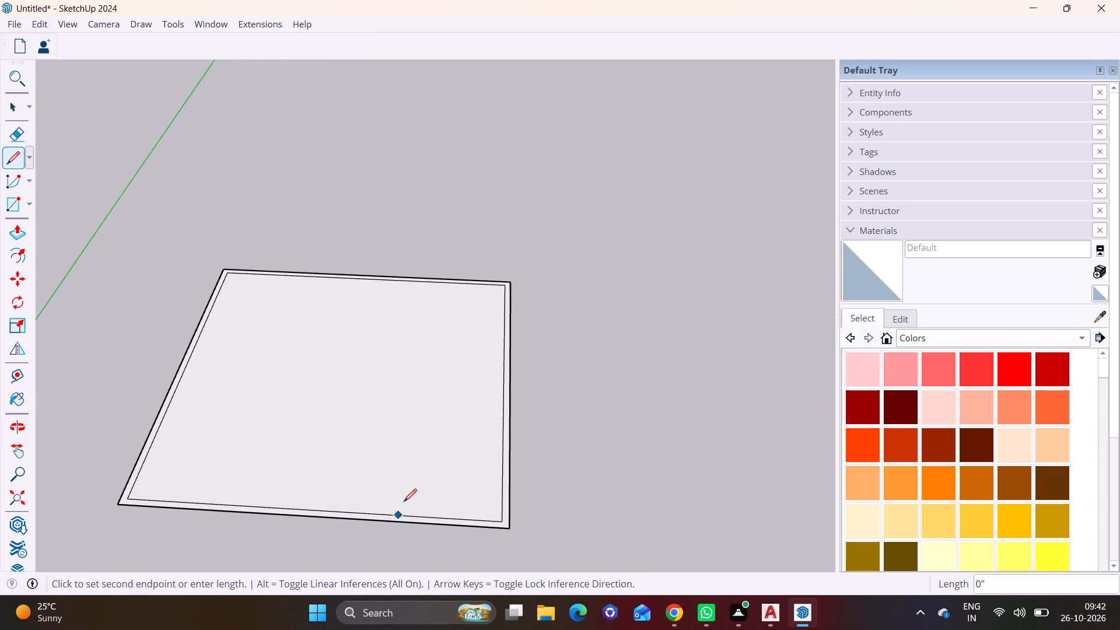
{"action": "left_click", "coordinate": [408, 452]}
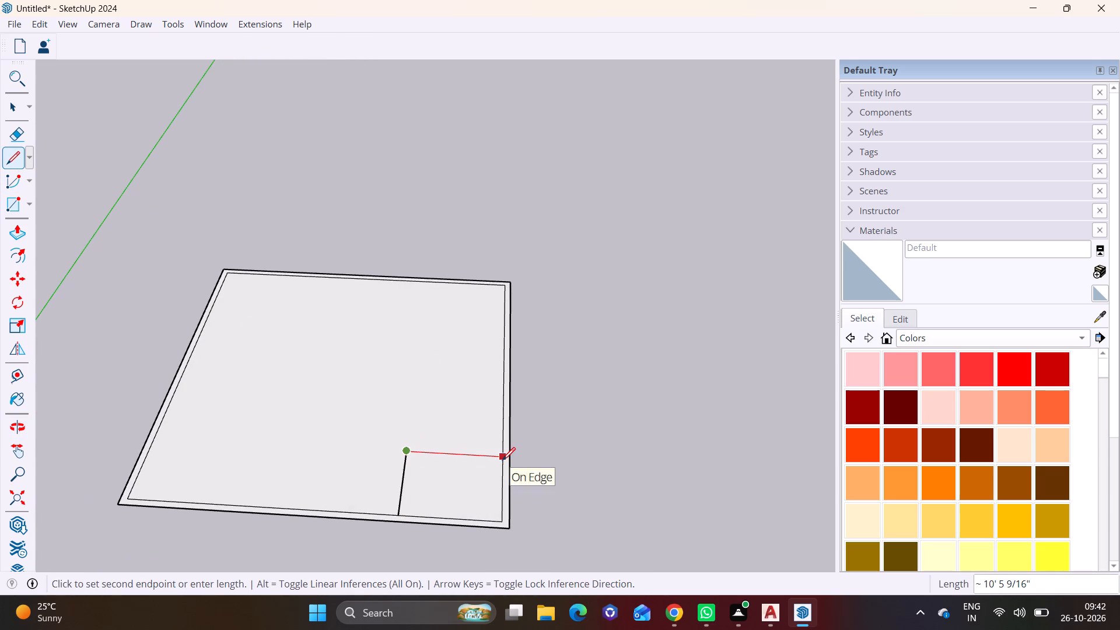
{"action": "left_click", "coordinate": [502, 460]}
Draw two perpendicular lines enclosing a room about 10' by 8' 5" in the front inner corner nearest the green axis.
{"action": "scroll", "coordinate": [241, 482], "scroll_direction": "down", "scroll_amount": 5}
{"action": "middle_click_drag", "start_coordinate": [248, 478], "coordinate": [393, 490], "text": "shift"}
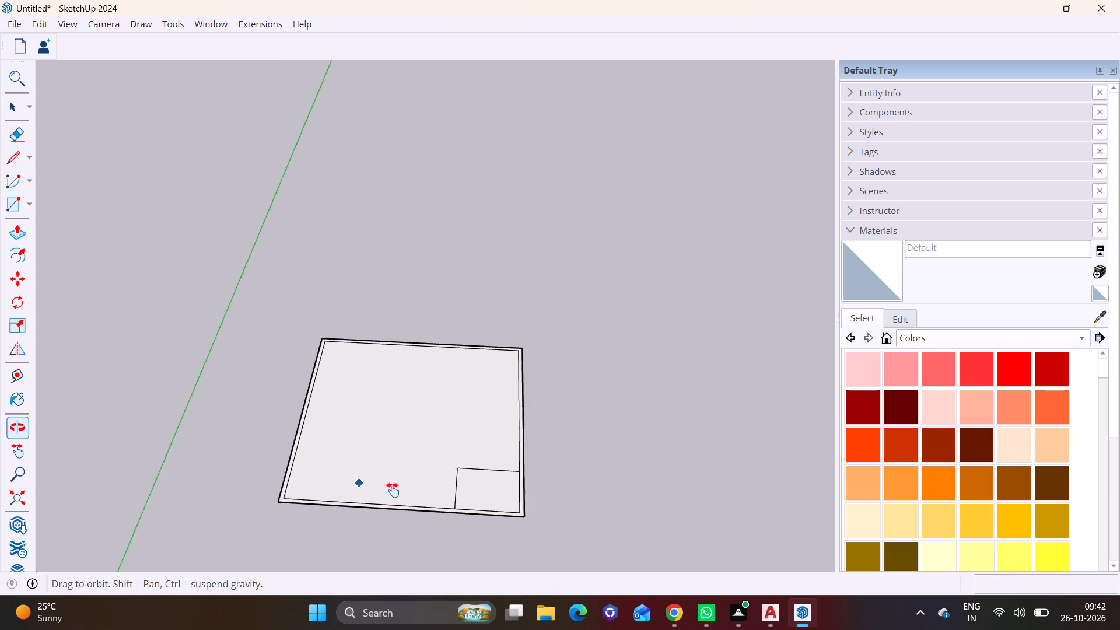
{"action": "middle_click_drag", "start_coordinate": [393, 490], "coordinate": [408, 490], "text": "shift"}
{"action": "scroll", "coordinate": [461, 516], "scroll_direction": "up", "scroll_amount": 4}
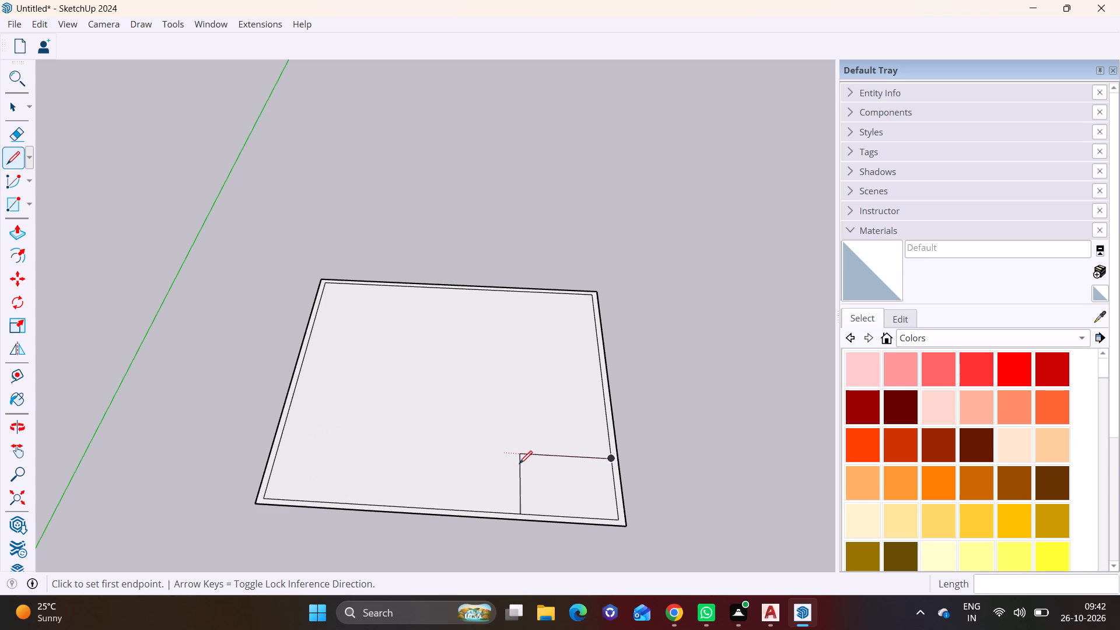
{"action": "left_click", "coordinate": [285, 433]}
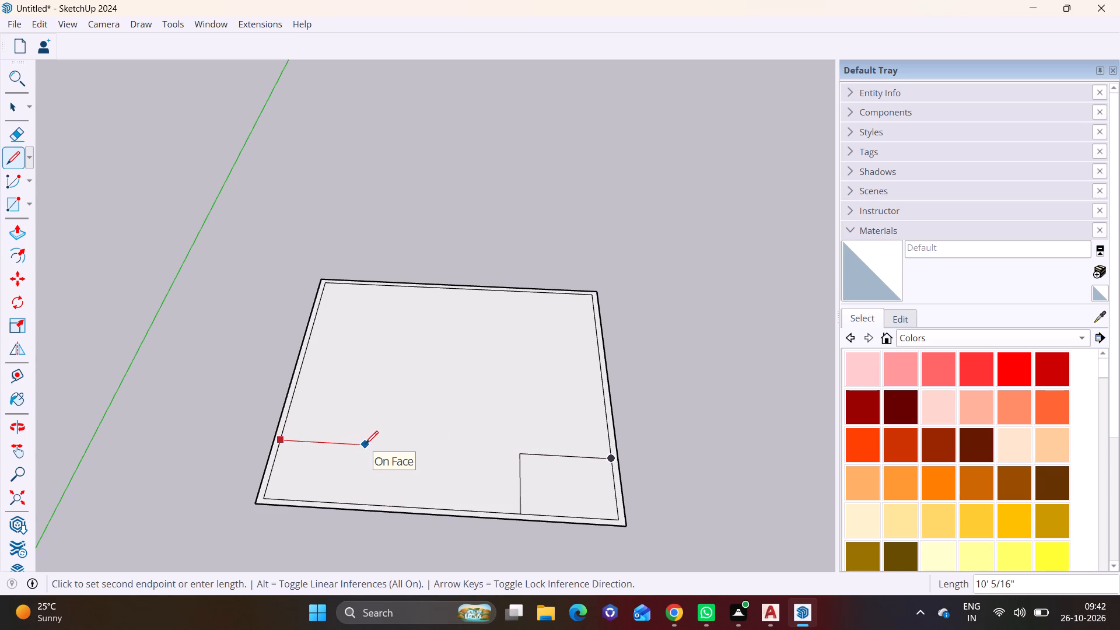
{"action": "left_click", "coordinate": [365, 444]}
{"action": "left_click", "coordinate": [362, 503]}
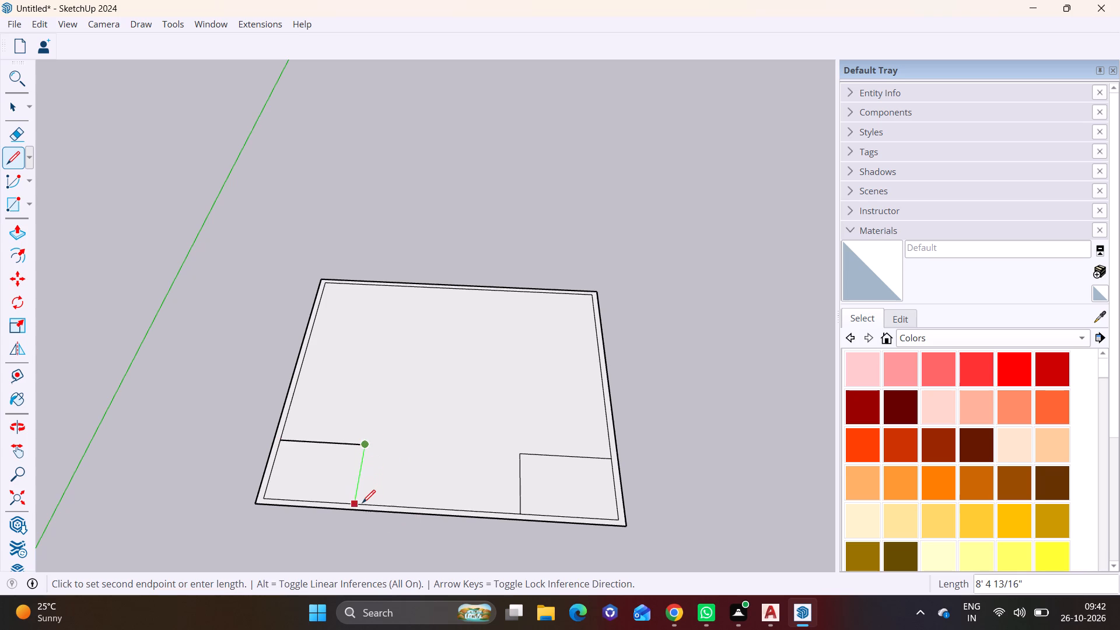
{"action": "key", "text": "space"}
Move the outer edge nearest the green axis outward along the red axis to widen the base.
{"action": "scroll", "coordinate": [347, 432], "scroll_direction": "up", "scroll_amount": 2}
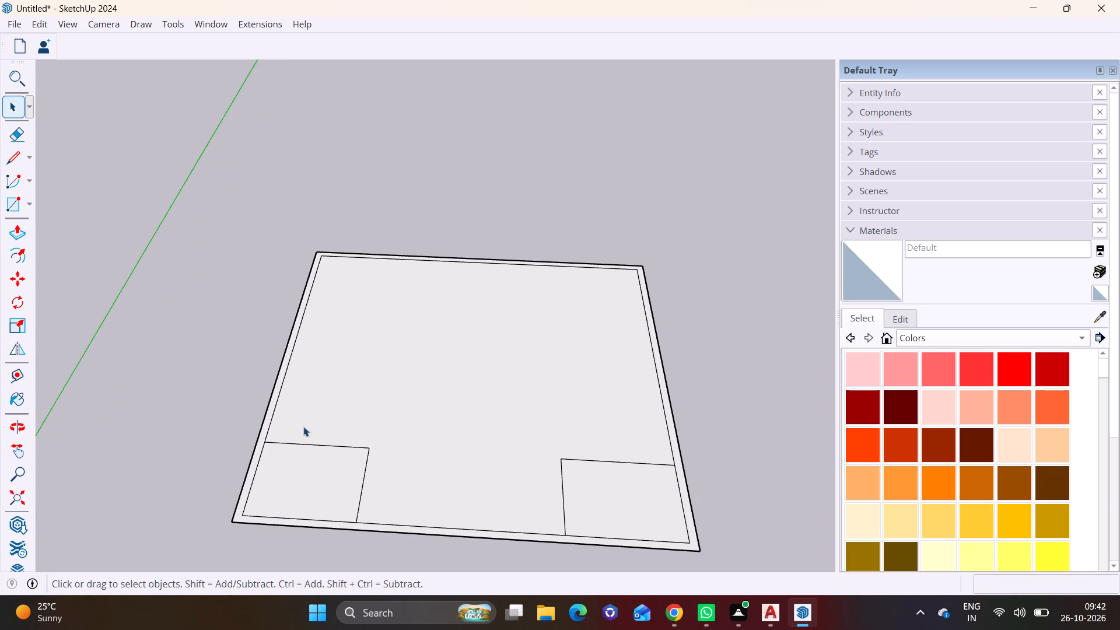
{"action": "left_click", "coordinate": [278, 374]}
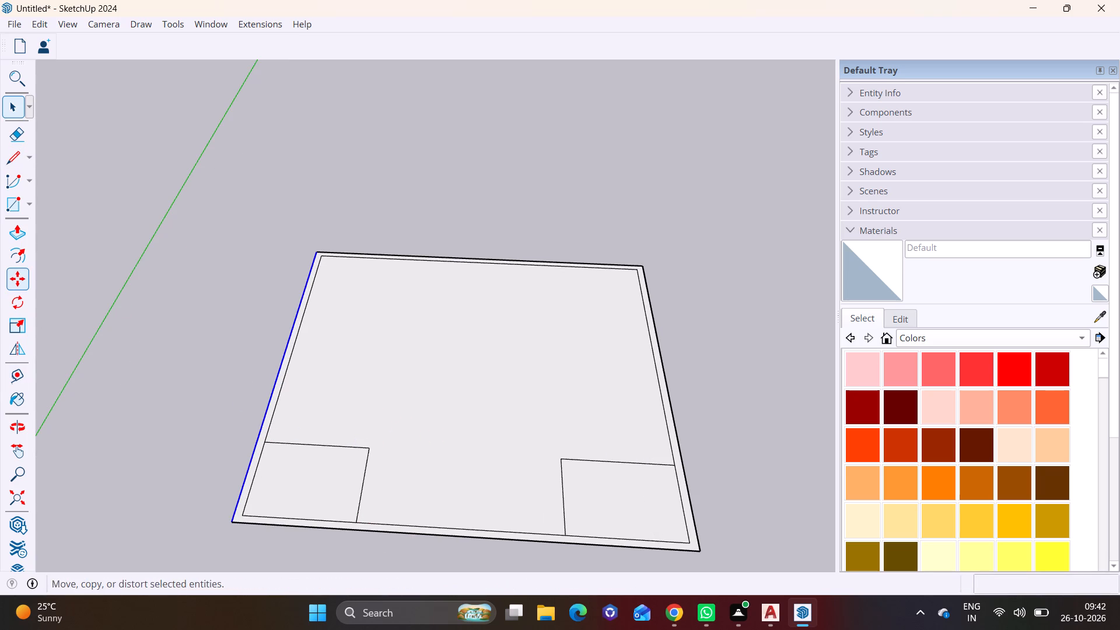
{"action": "left_click", "coordinate": [16, 282]}
{"action": "left_click_drag", "start_coordinate": [281, 362], "coordinate": [207, 345]}
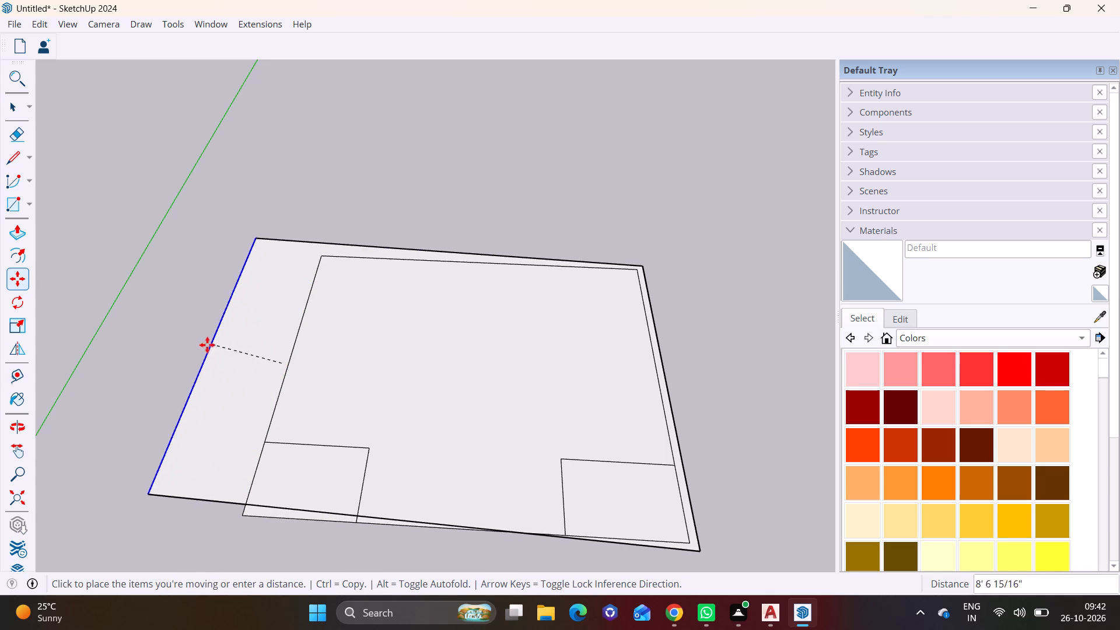
{"action": "left_click_drag", "start_coordinate": [207, 345], "coordinate": [137, 360]}
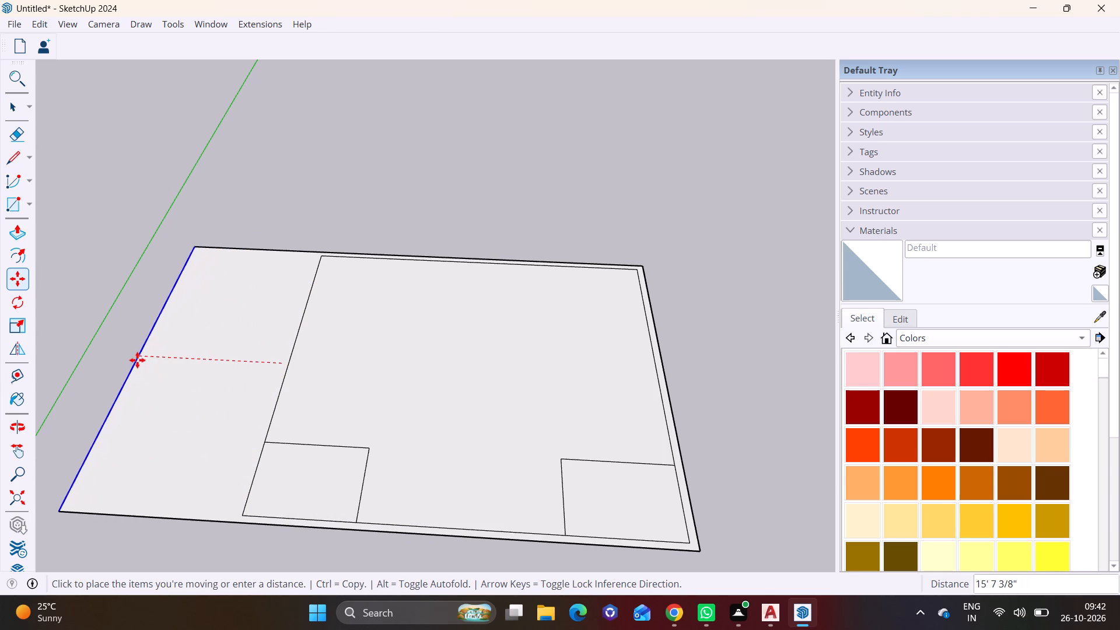
{"action": "left_click_drag", "start_coordinate": [137, 360], "coordinate": [162, 363]}
{"action": "left_click", "coordinate": [162, 363]}
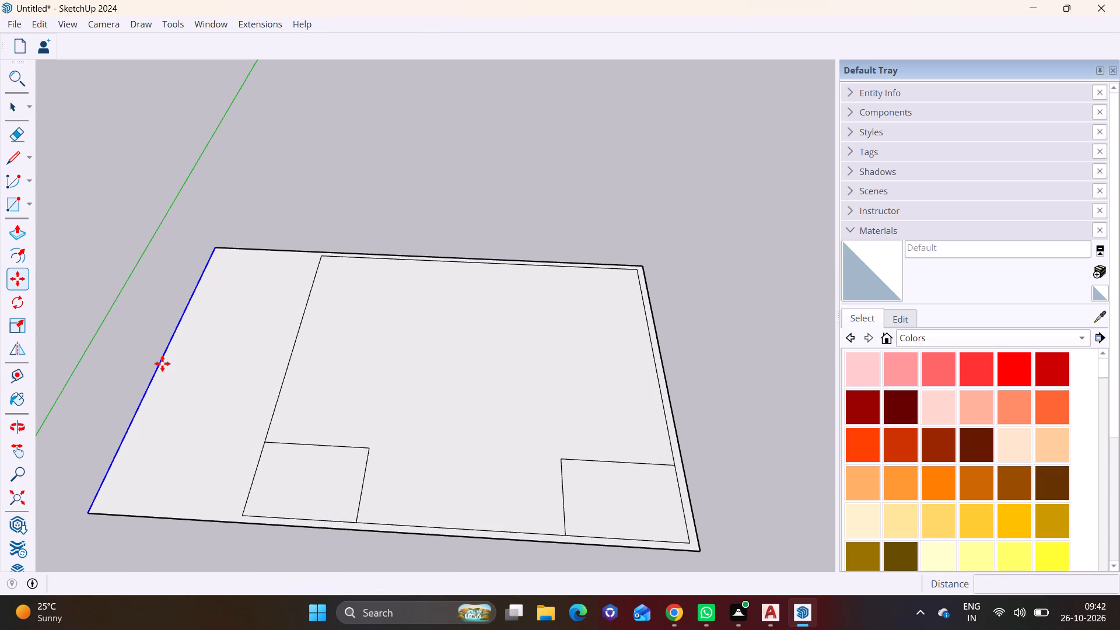
{"action": "left_click", "coordinate": [163, 351]}
{"action": "key", "text": "space"}
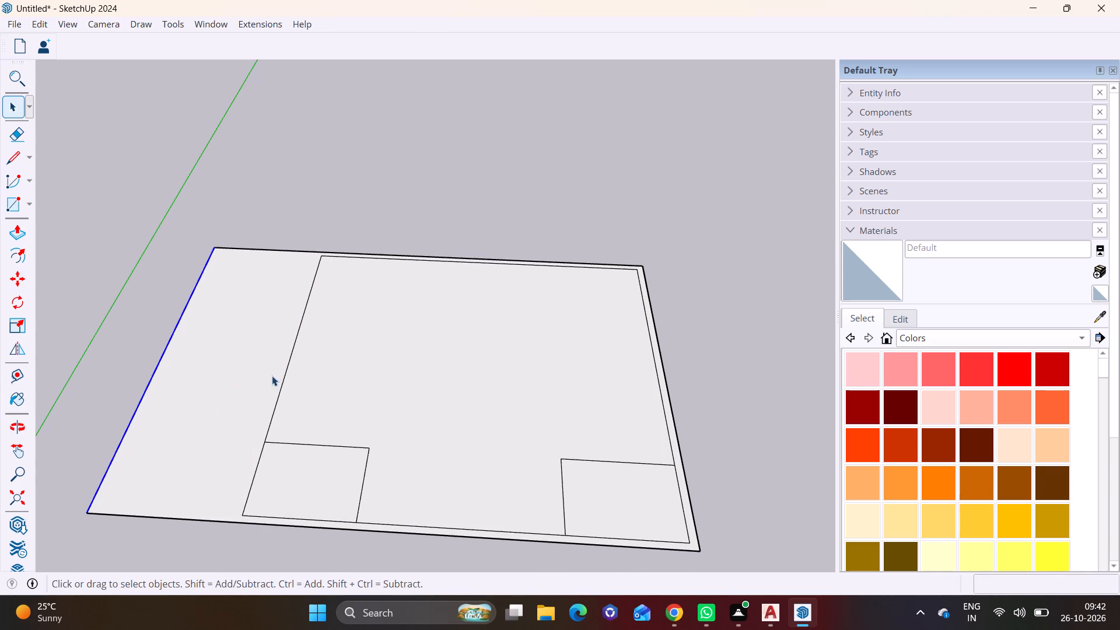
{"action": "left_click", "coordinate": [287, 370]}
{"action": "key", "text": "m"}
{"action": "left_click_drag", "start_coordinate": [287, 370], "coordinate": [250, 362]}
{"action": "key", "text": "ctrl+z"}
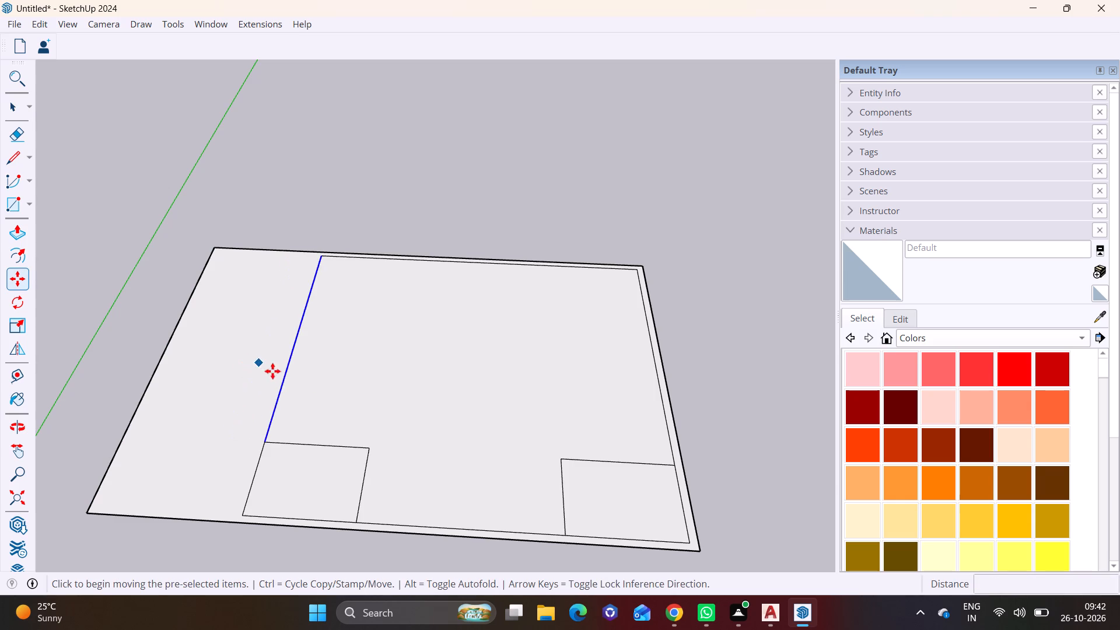
Move both segments of the inner wall line nearest the green axis about 12' 9 1/2" along the red axis toward the outer edge.
{"action": "key", "text": "space"}
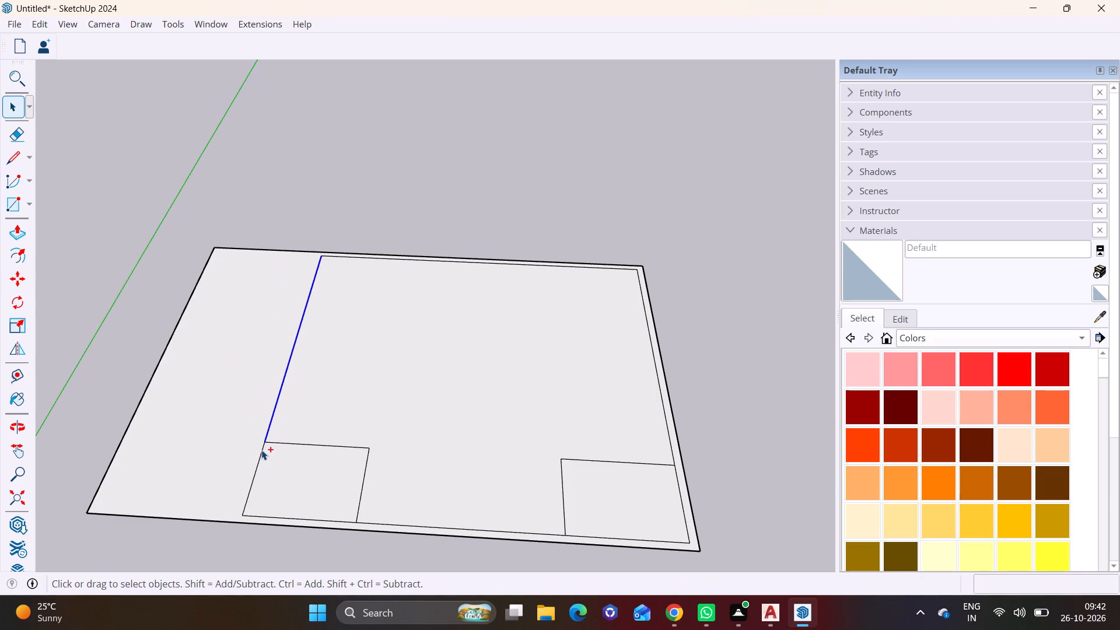
{"action": "left_click", "coordinate": [261, 450], "text": "ctrl"}
{"action": "key", "text": "m"}
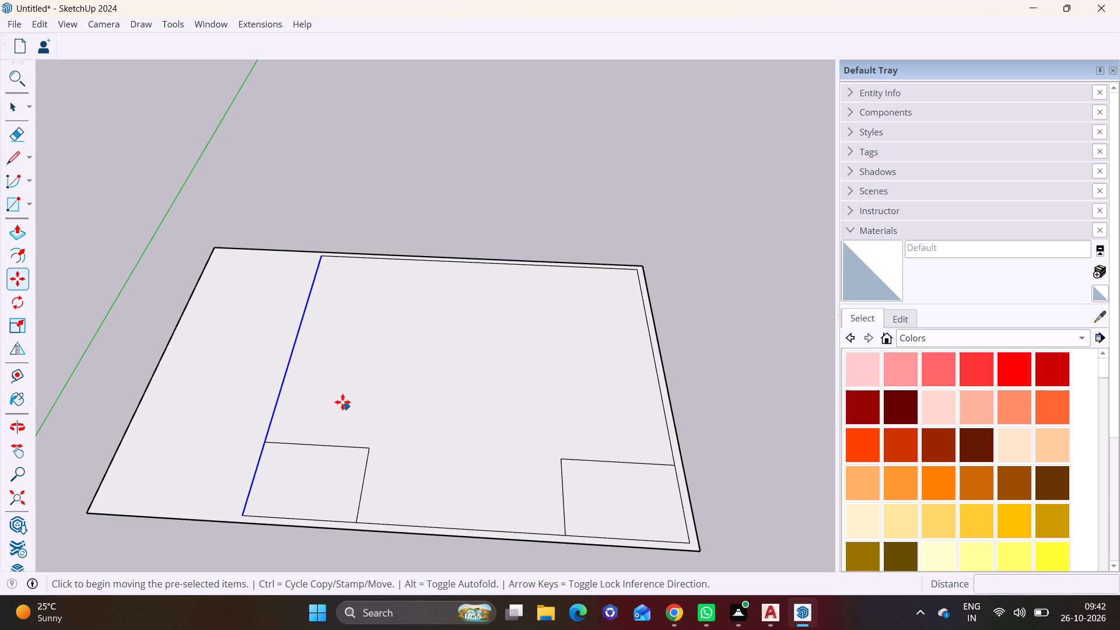
{"action": "left_click", "coordinate": [286, 369]}
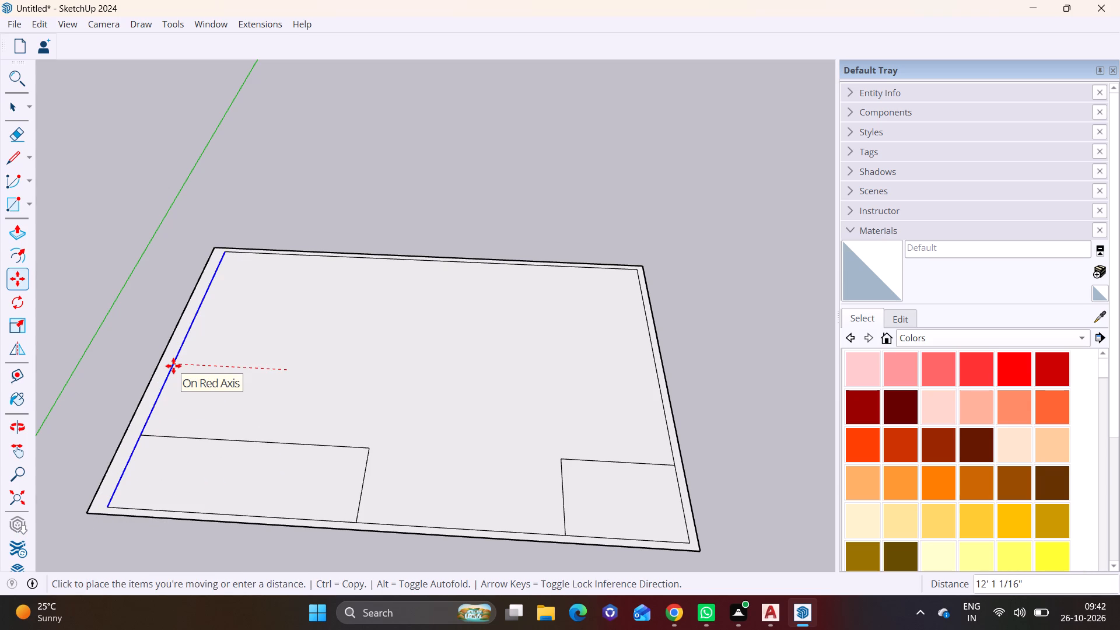
{"action": "left_click", "coordinate": [167, 364]}
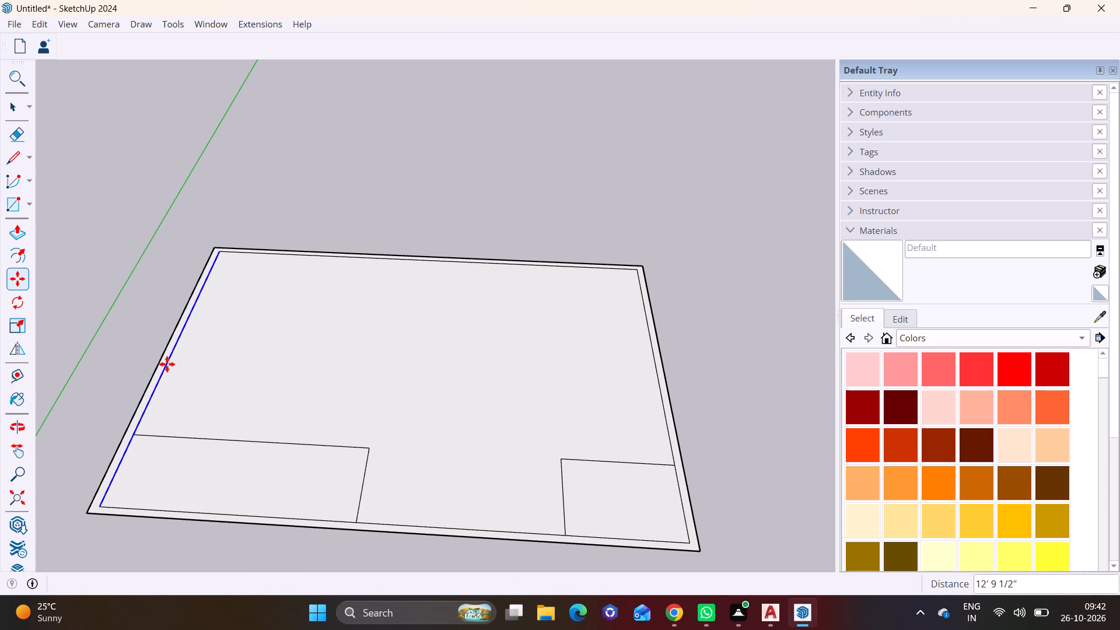
{"action": "key", "text": "space"}
Delete the two lines enclosing the room in the front corner nearest the green axis.
{"action": "left_click", "coordinate": [364, 481]}
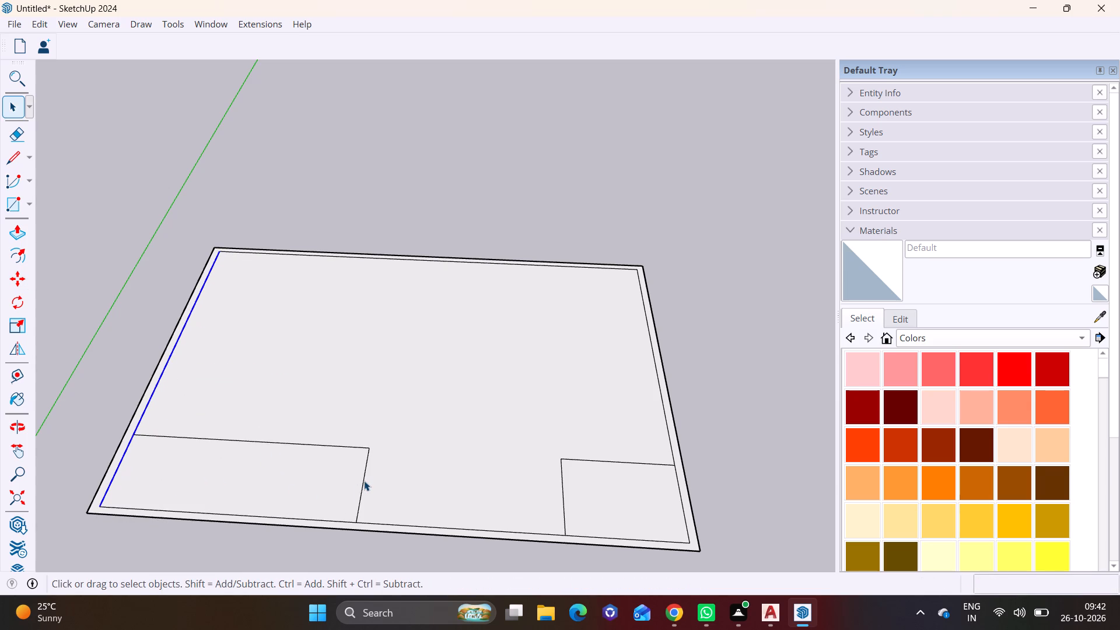
{"action": "key", "text": "Delete"}
{"action": "left_click", "coordinate": [358, 449]}
{"action": "key", "text": "Delete"}
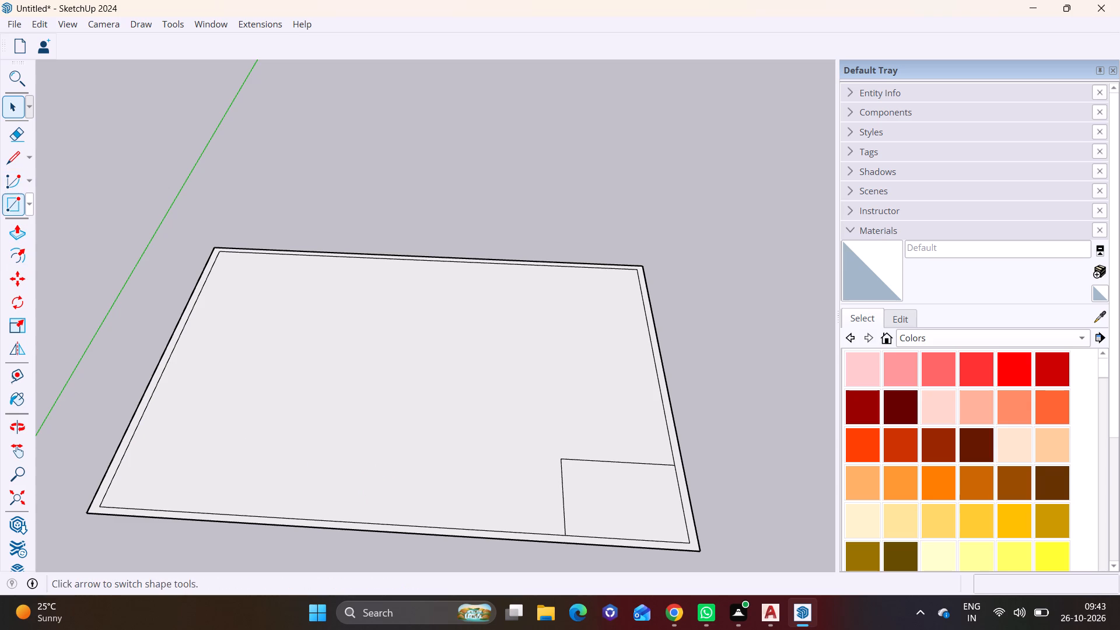
Draw a three-sided room outline about 8' 4" wide and 8' 10" deep against the front inner wall line, near the green axis.
{"action": "left_click", "coordinate": [17, 158]}
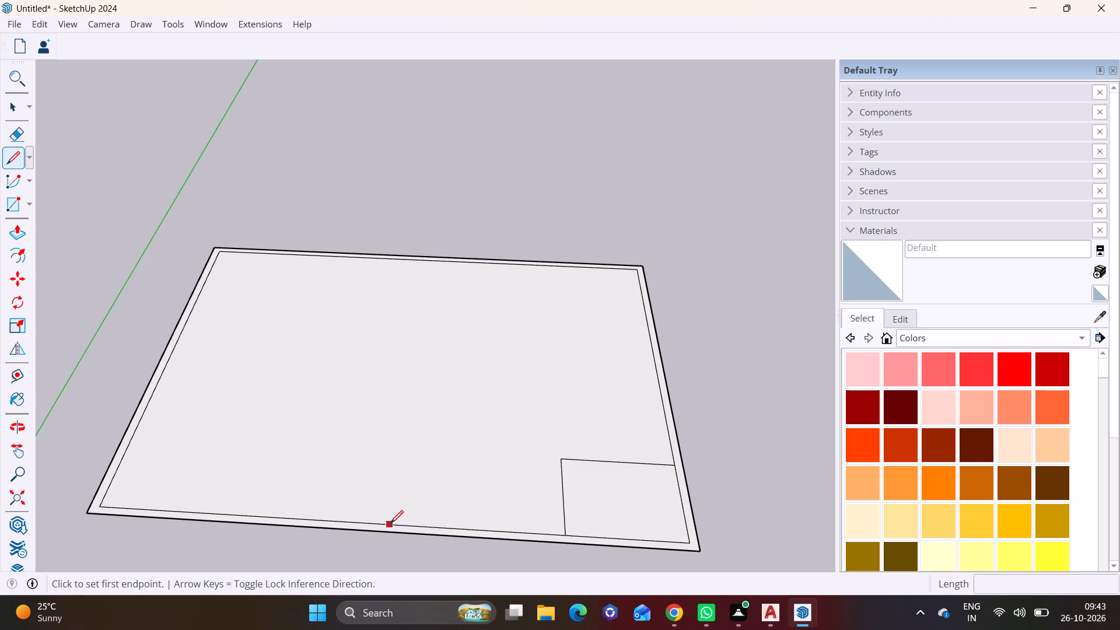
{"action": "left_click", "coordinate": [275, 517]}
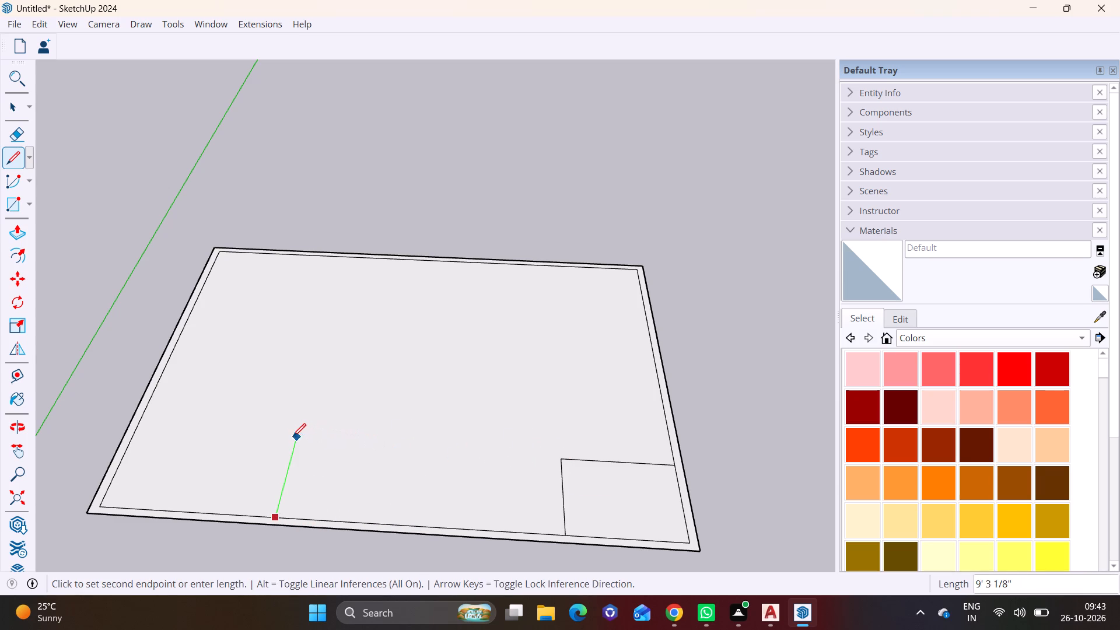
{"action": "left_click", "coordinate": [289, 439]}
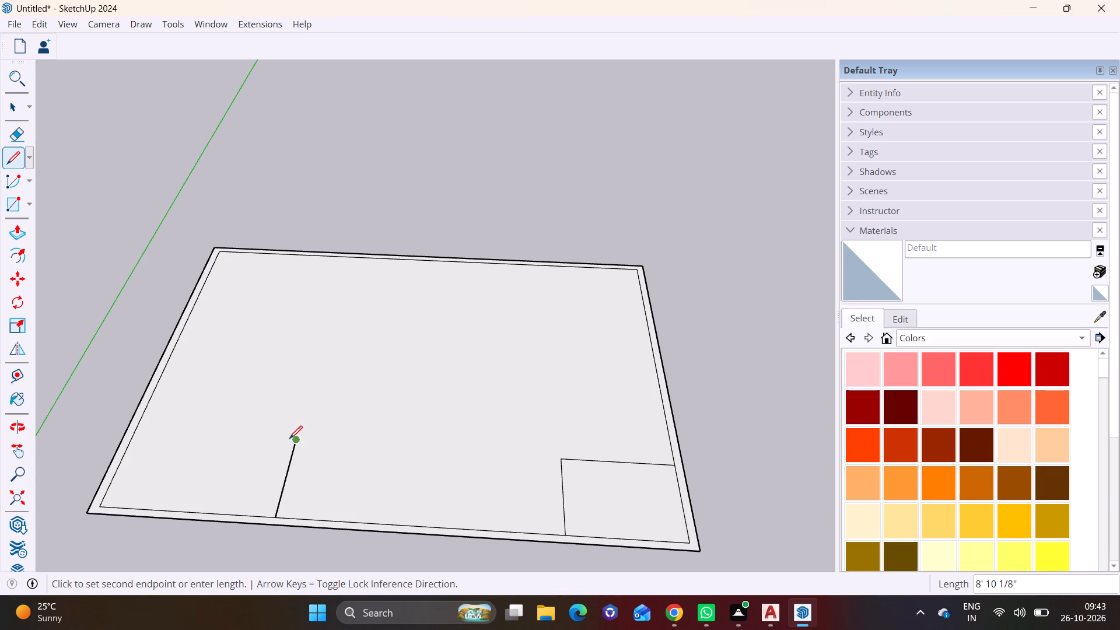
{"action": "left_click", "coordinate": [211, 425]}
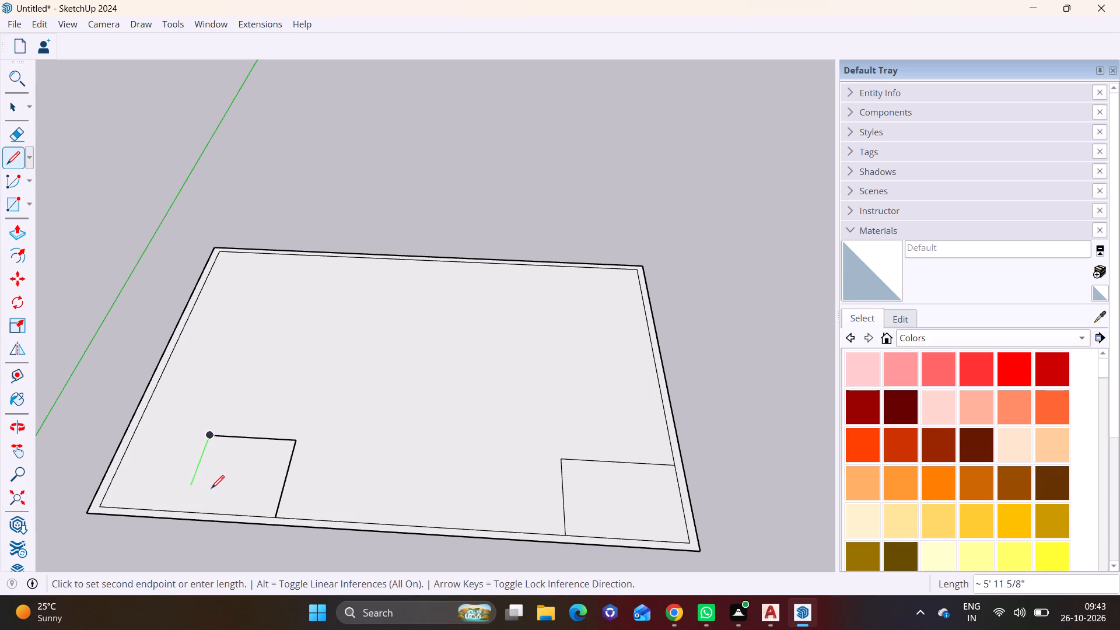
{"action": "left_click", "coordinate": [186, 514]}
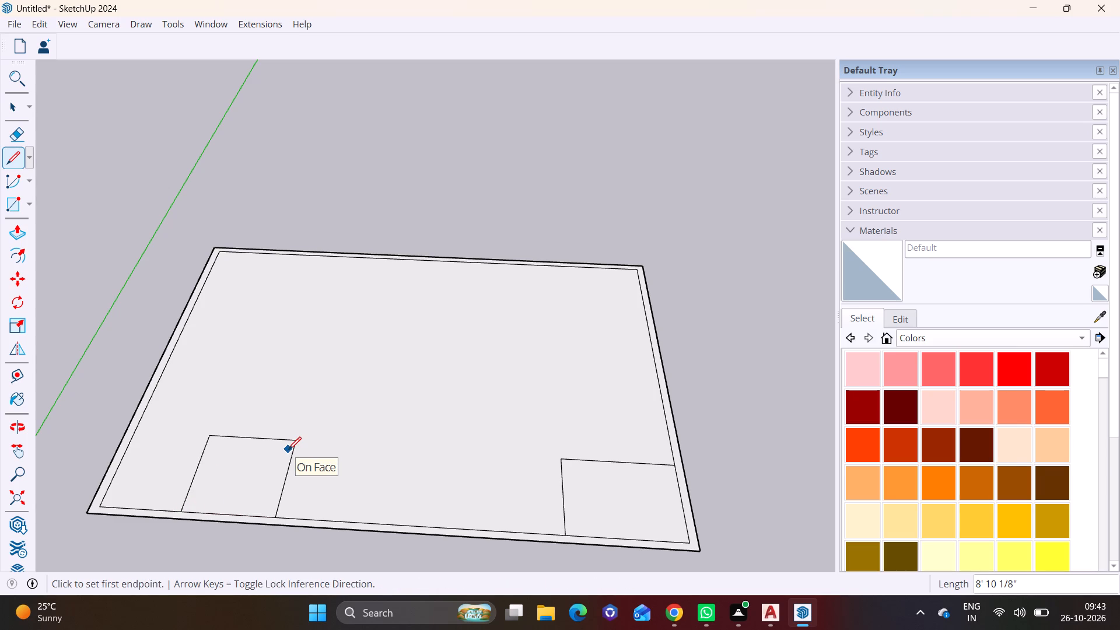
{"action": "key", "text": "space"}
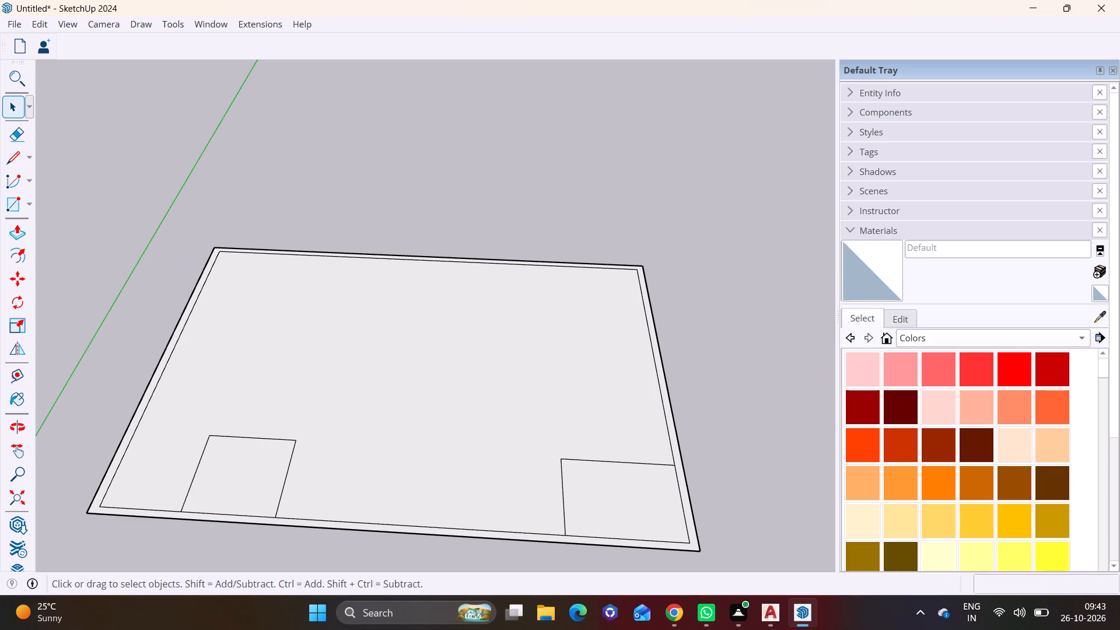
Place guides 9" outside the back and side lines of the corner room farthest from the green axis.
{"action": "left_click", "coordinate": [16, 373]}
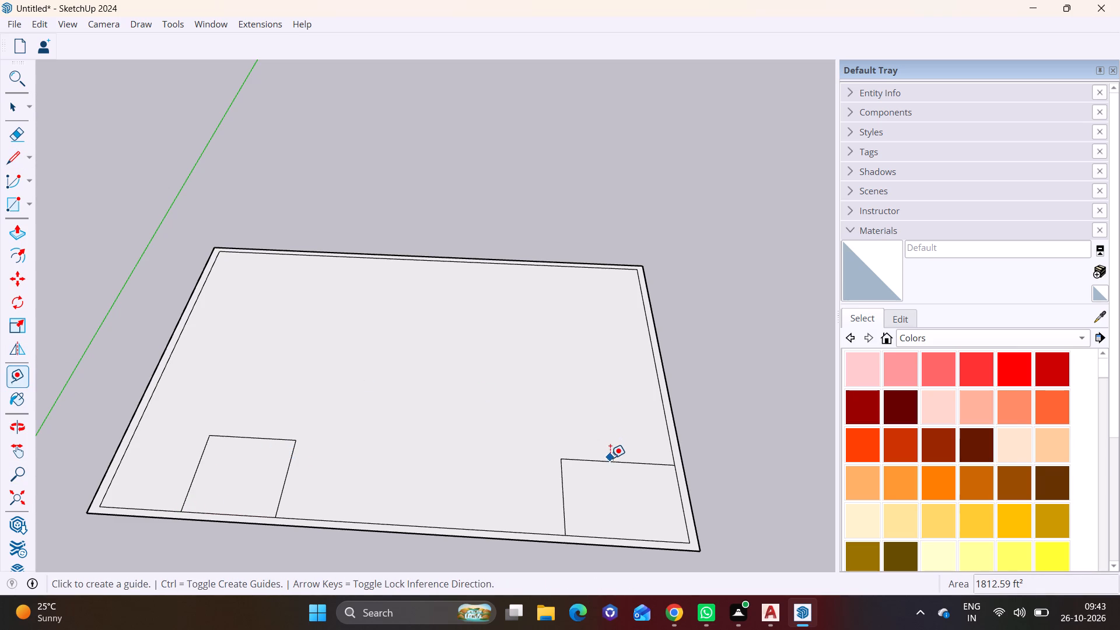
{"action": "left_click", "coordinate": [609, 461]}
{"action": "type", "text": "9\""}
{"action": "key", "text": "Return"}
{"action": "left_click", "coordinate": [562, 478]}
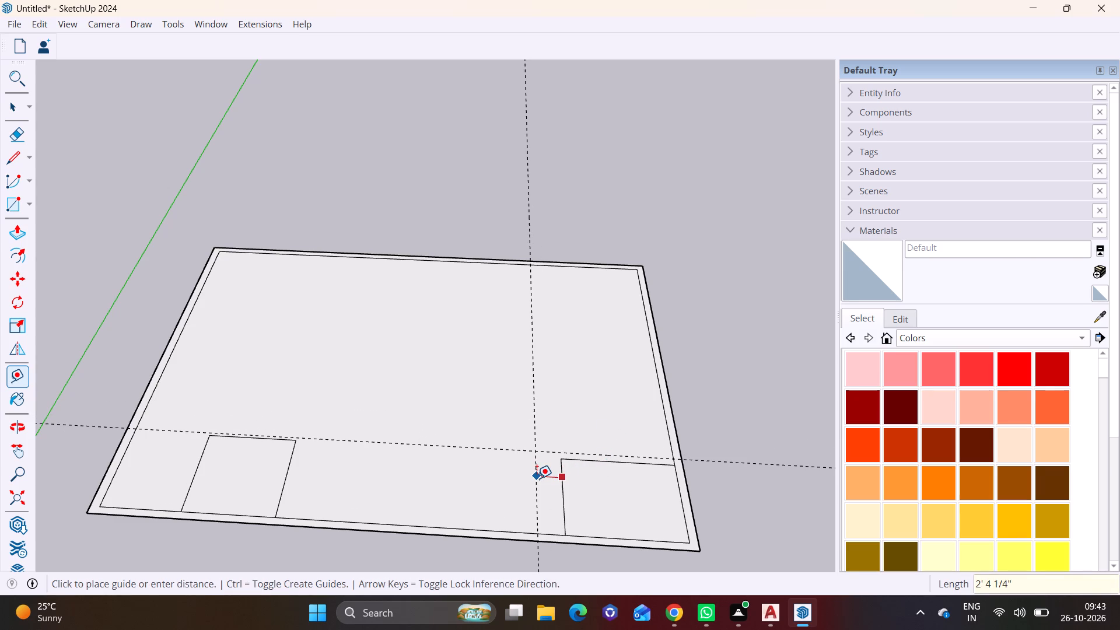
{"action": "type", "text": "9\""}
{"action": "key", "text": "Return"}
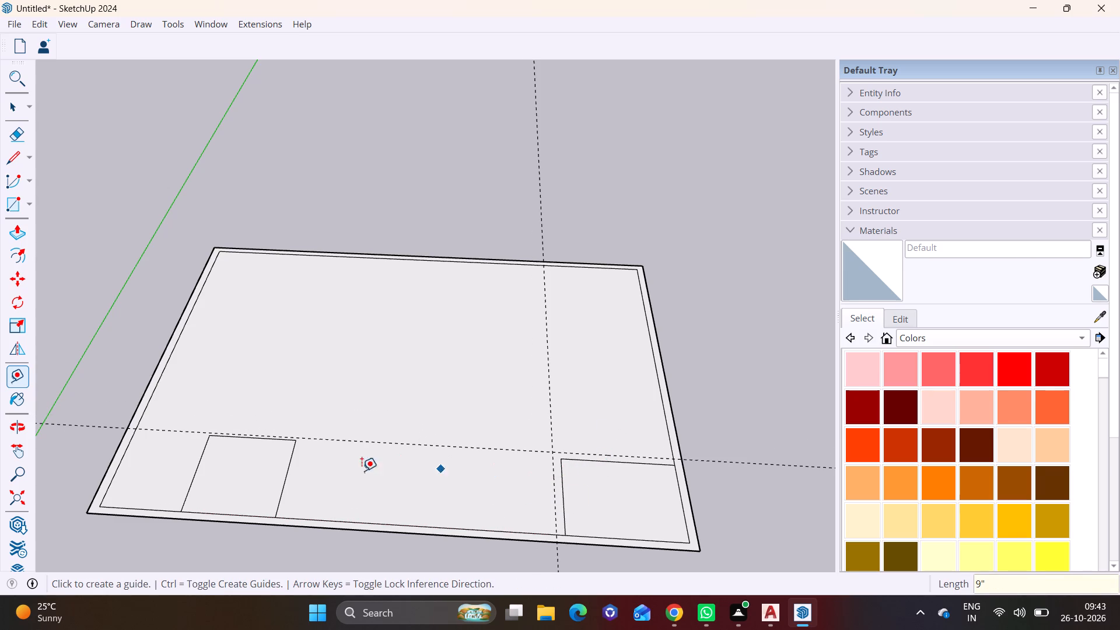
Place guides 9" outside both side lines of the three-sided room near the green axis.
{"action": "left_click", "coordinate": [289, 471]}
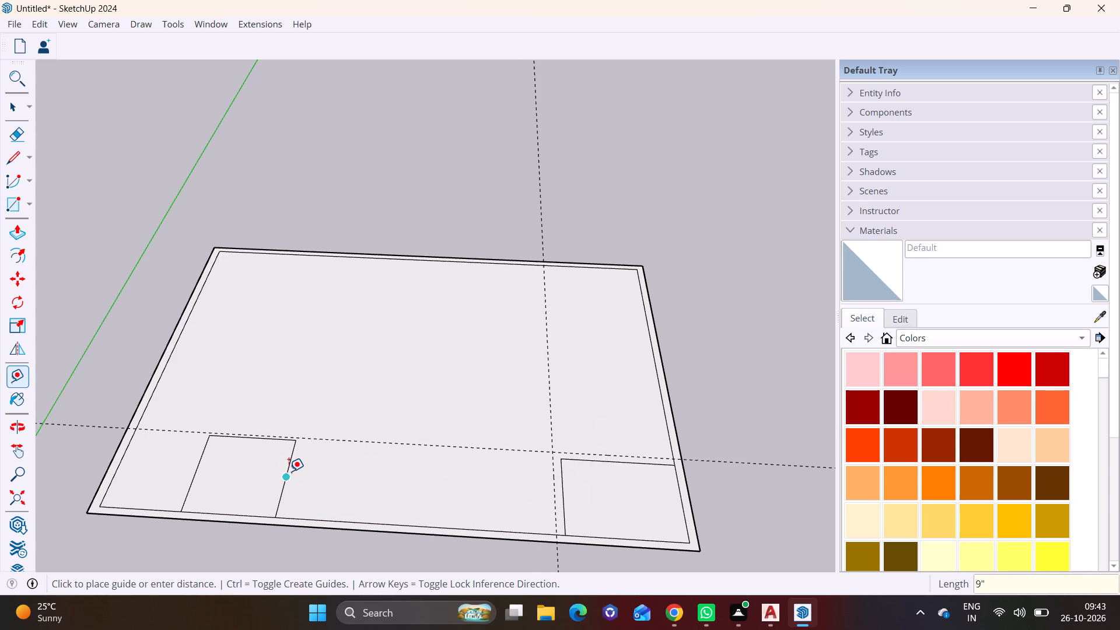
{"action": "type", "text": "9\""}
{"action": "key", "text": "Return"}
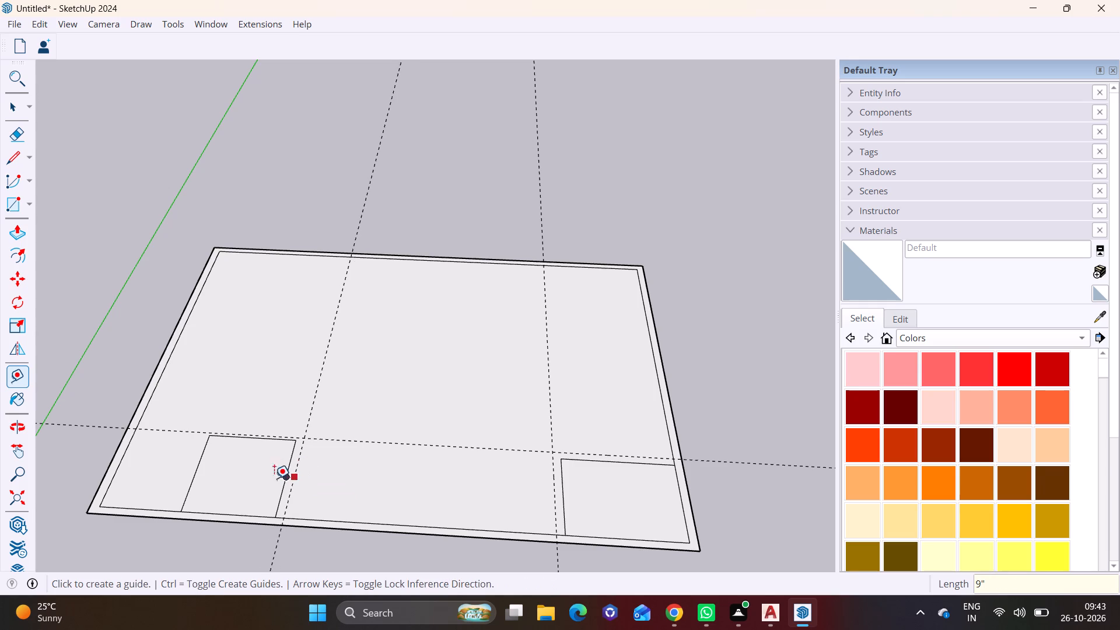
{"action": "left_click", "coordinate": [198, 462]}
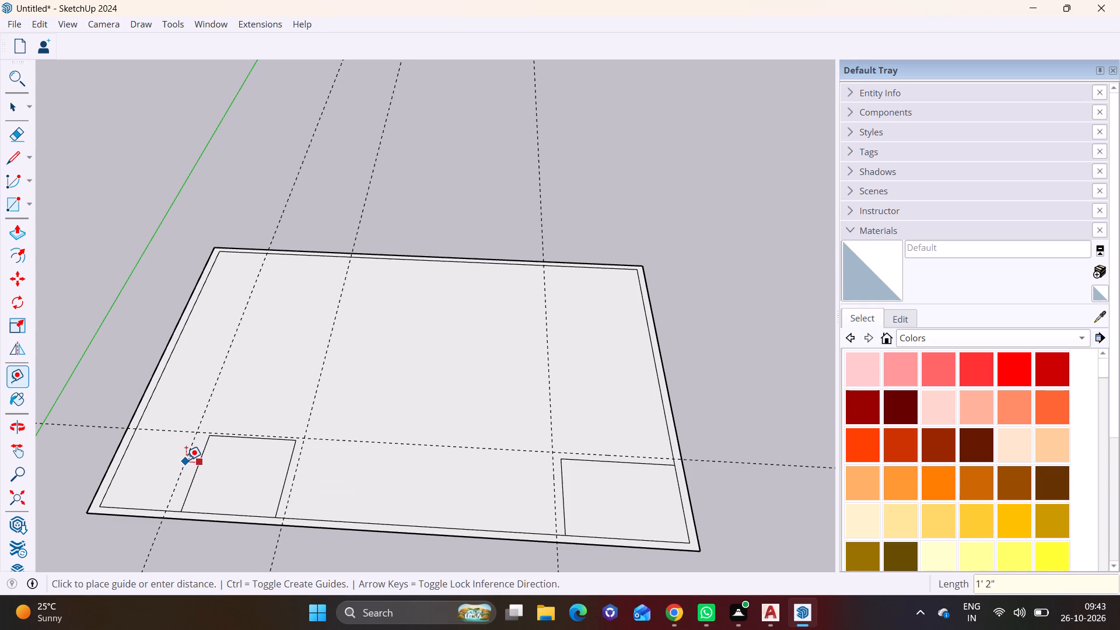
{"action": "type", "text": "9\""}
{"action": "key", "text": "Return"}
{"action": "scroll", "coordinate": [286, 454], "scroll_direction": "up", "scroll_amount": 3}
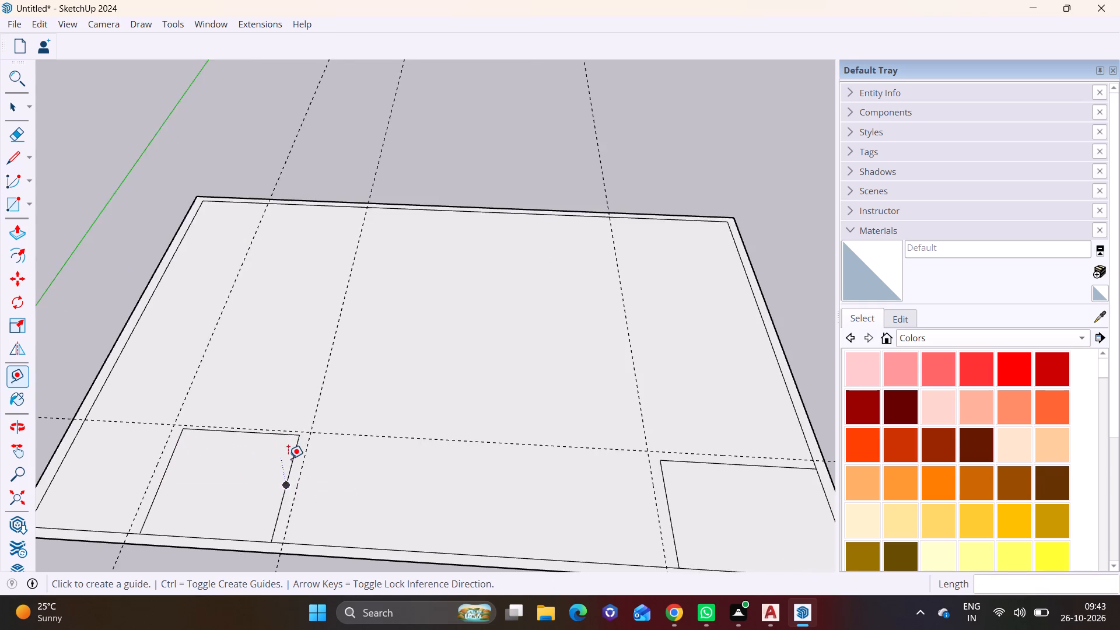
{"action": "middle_click_drag", "start_coordinate": [292, 459], "coordinate": [265, 520]}
{"action": "scroll", "coordinate": [377, 499], "scroll_direction": "down", "scroll_amount": 7}
{"action": "middle_click_drag", "start_coordinate": [545, 523], "coordinate": [556, 481], "text": "shift"}
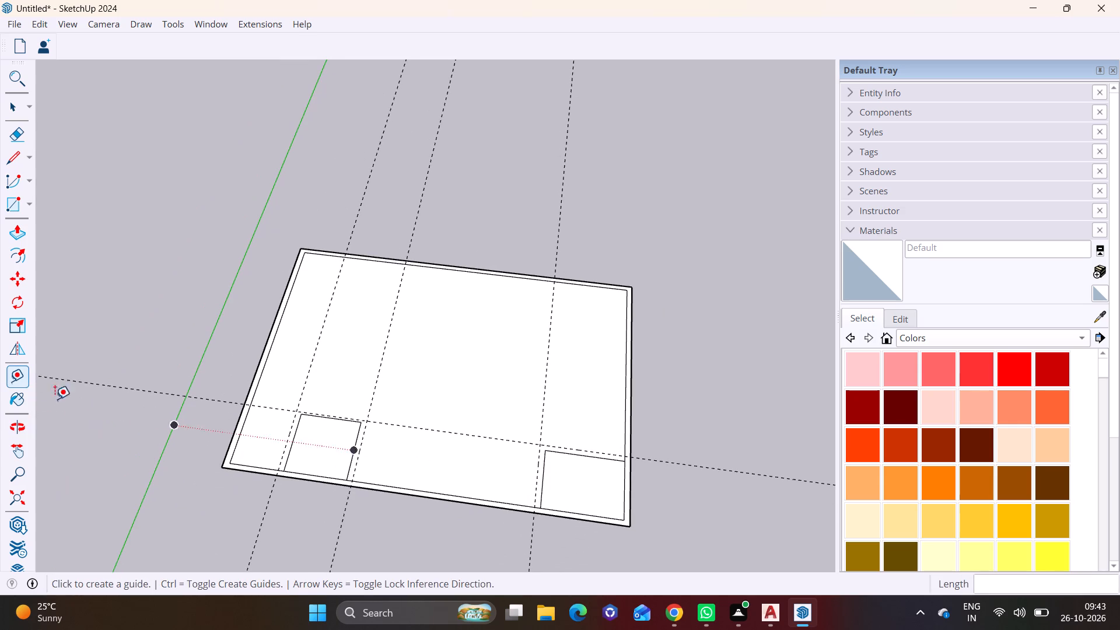
Draw the outer wall lines of the corner room farthest from the green axis along its side and back guides.
{"action": "left_click", "coordinate": [16, 152]}
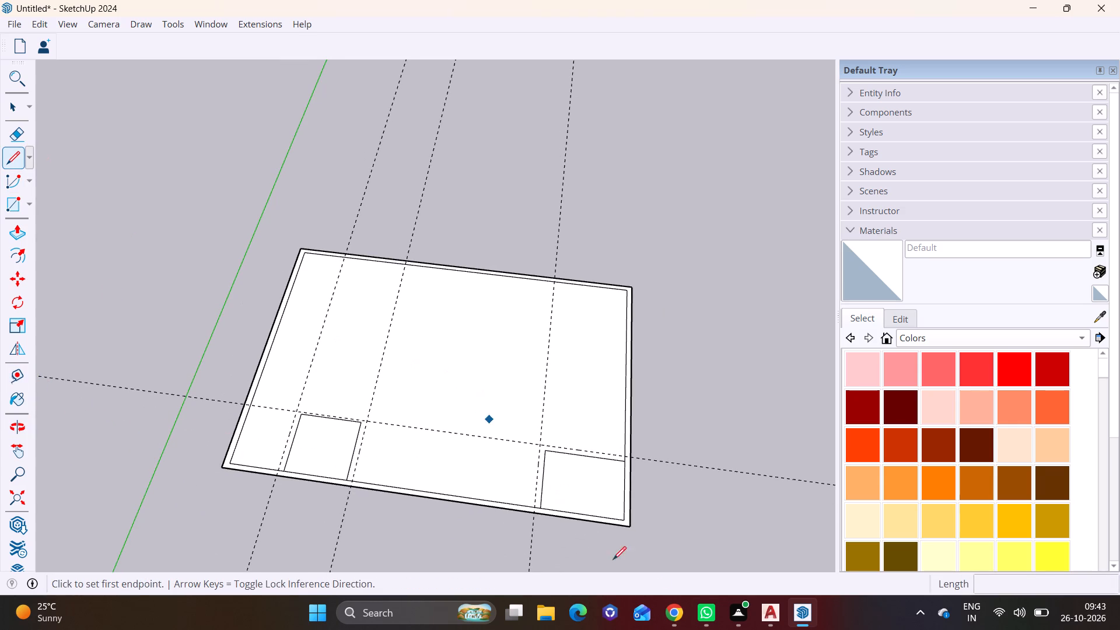
{"action": "scroll", "coordinate": [656, 588], "scroll_direction": "up", "scroll_amount": 4}
{"action": "scroll", "coordinate": [570, 442], "scroll_direction": "up", "scroll_amount": 6}
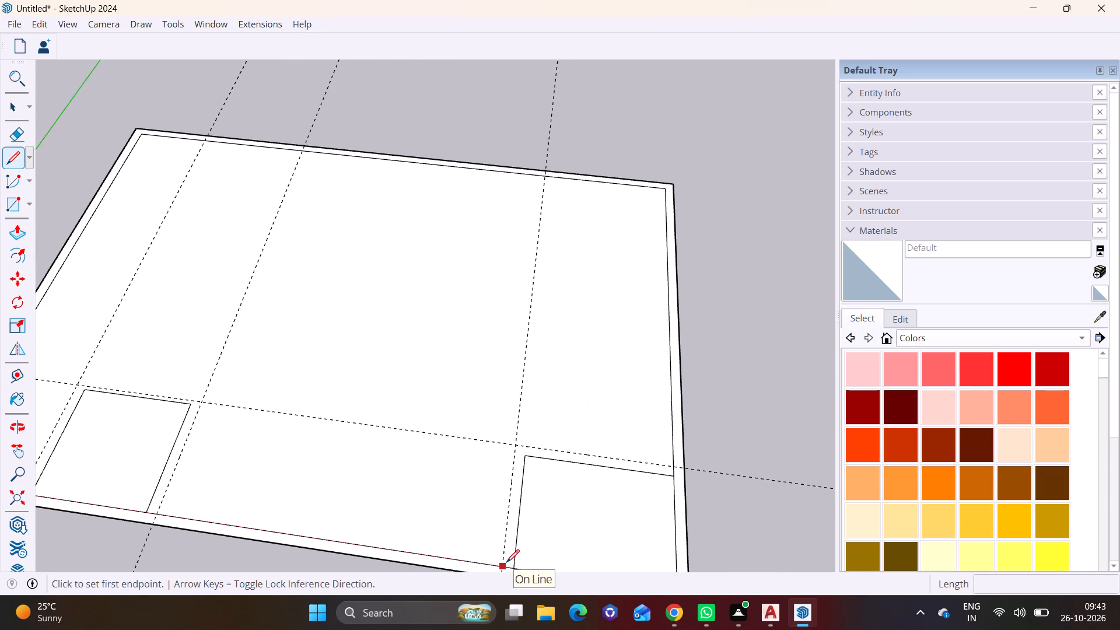
{"action": "left_click", "coordinate": [506, 562]}
{"action": "left_click", "coordinate": [520, 443]}
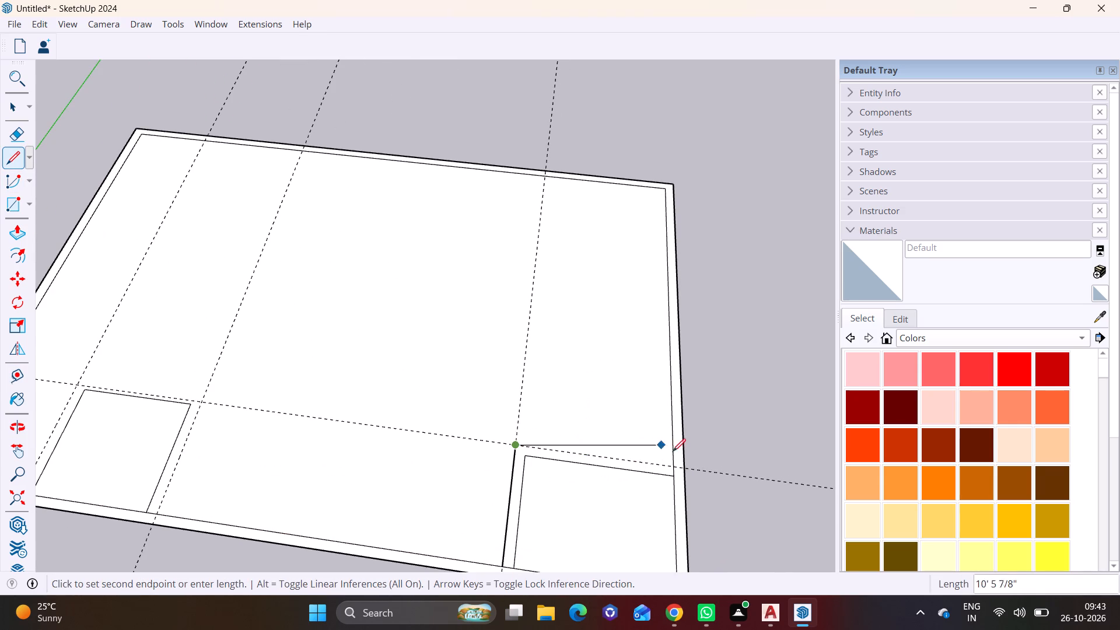
{"action": "left_click", "coordinate": [674, 468]}
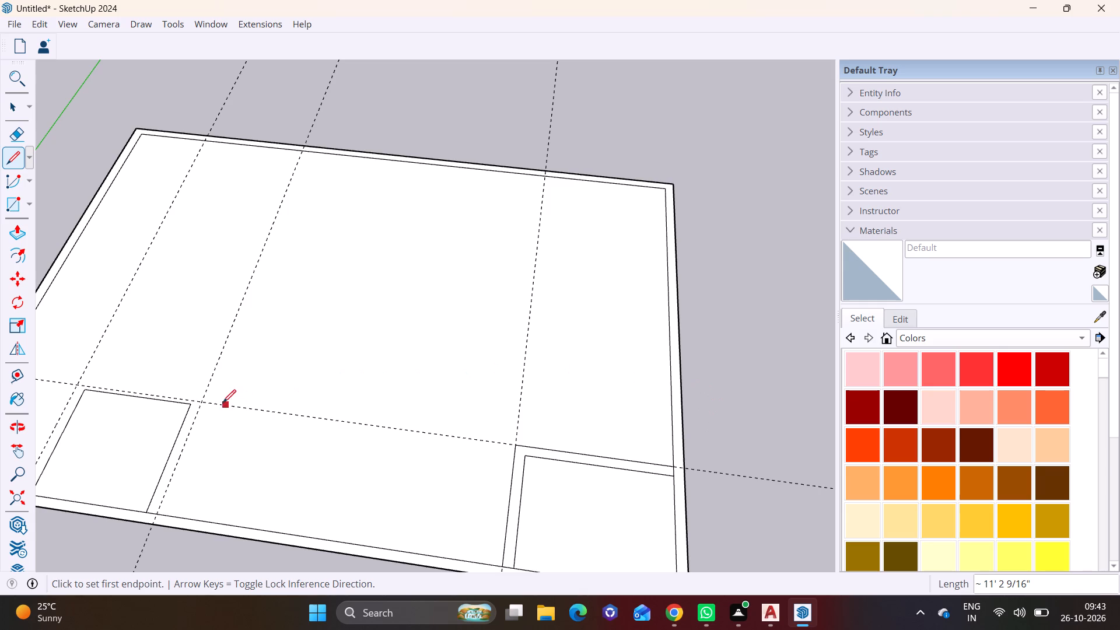
Draw the three outer wall lines around the room near the green axis, following the guide intersections.
{"action": "scroll", "coordinate": [237, 408], "scroll_direction": "down", "scroll_amount": 4}
{"action": "middle_click_drag", "start_coordinate": [251, 411], "coordinate": [440, 414], "text": "shift"}
{"action": "scroll", "coordinate": [341, 450], "scroll_direction": "up", "scroll_amount": 3}
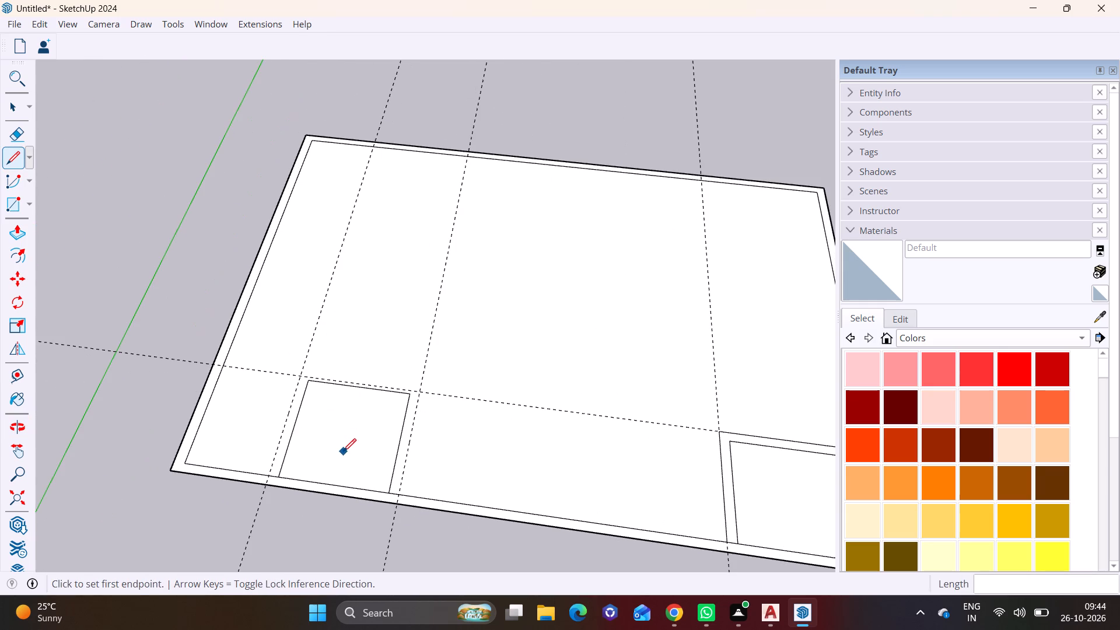
{"action": "left_click", "coordinate": [269, 478]}
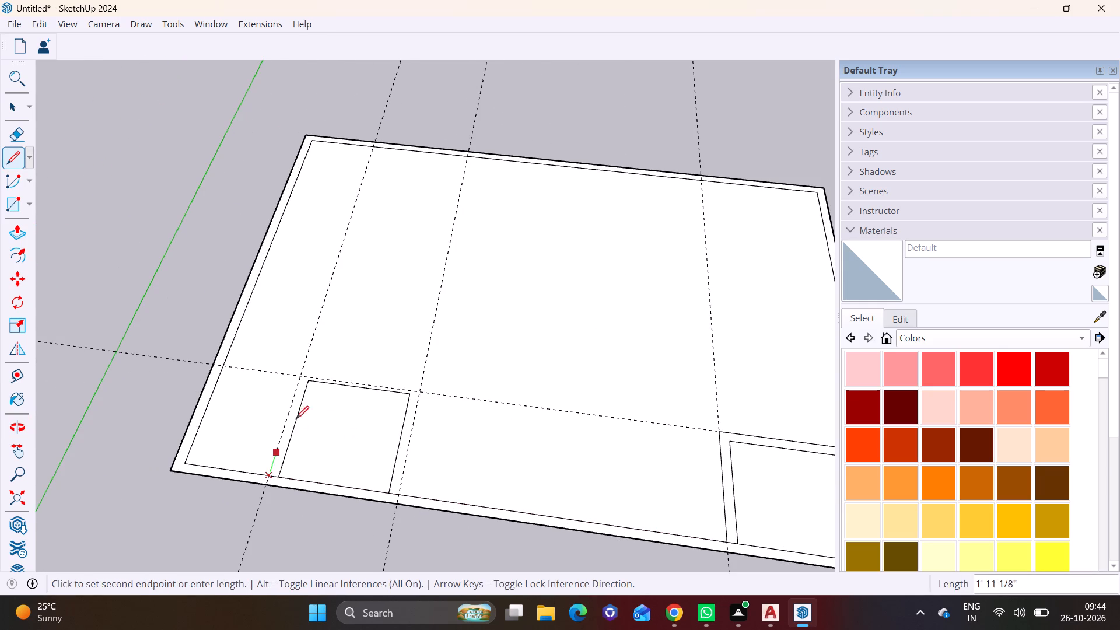
{"action": "left_click", "coordinate": [299, 380]}
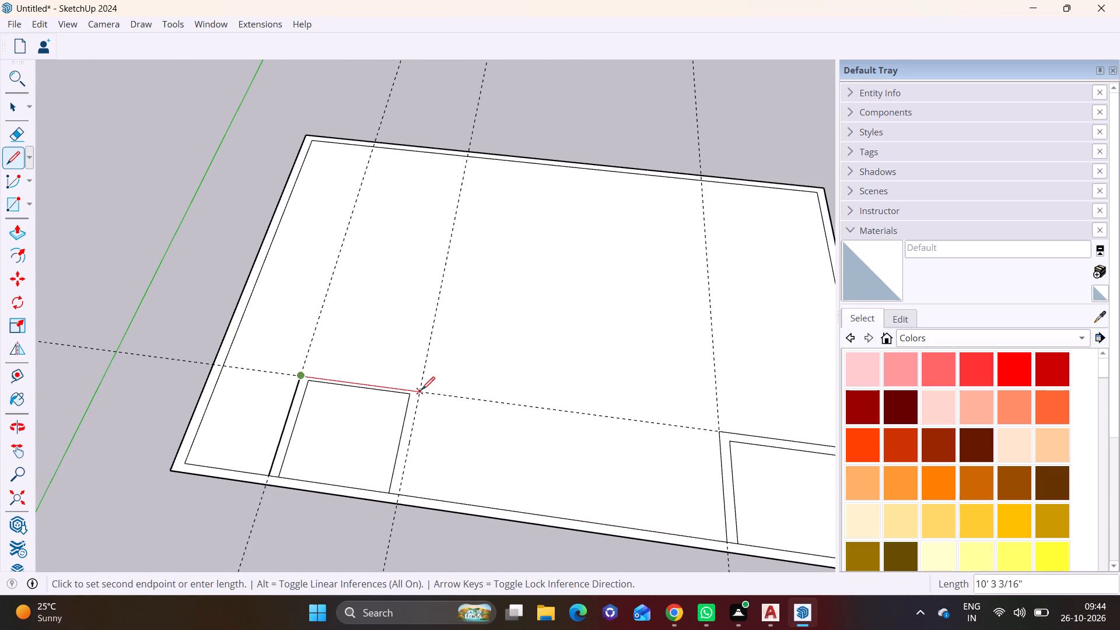
{"action": "left_click", "coordinate": [421, 390]}
{"action": "left_click", "coordinate": [399, 495]}
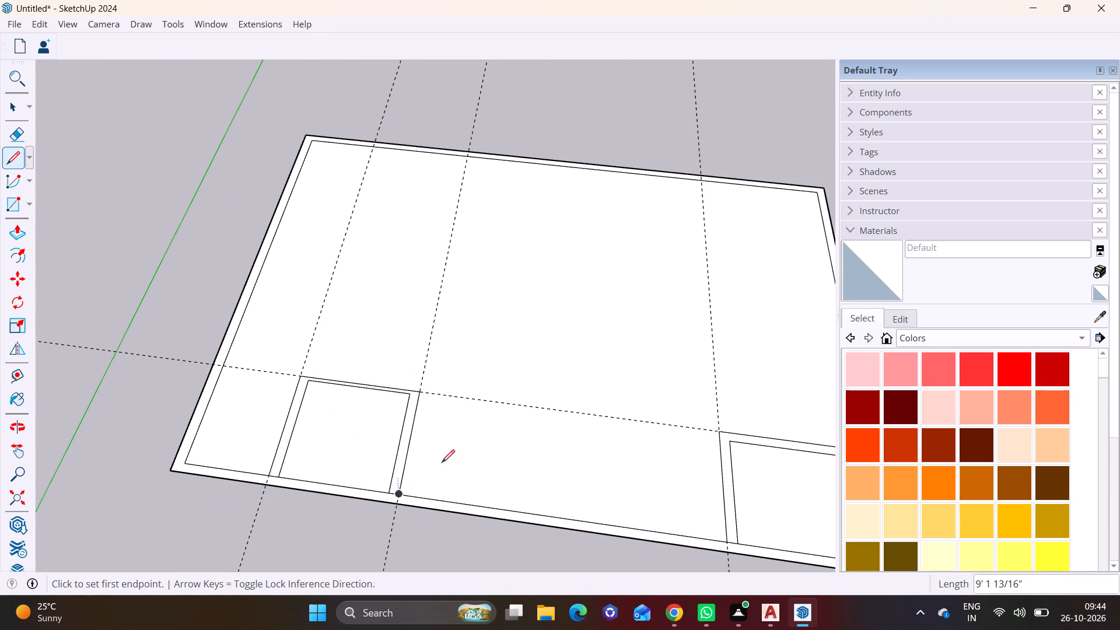
{"action": "key", "text": "space"}
Erase all four construction guides from the plan.
{"action": "scroll", "coordinate": [466, 450], "scroll_direction": "down", "scroll_amount": 3}
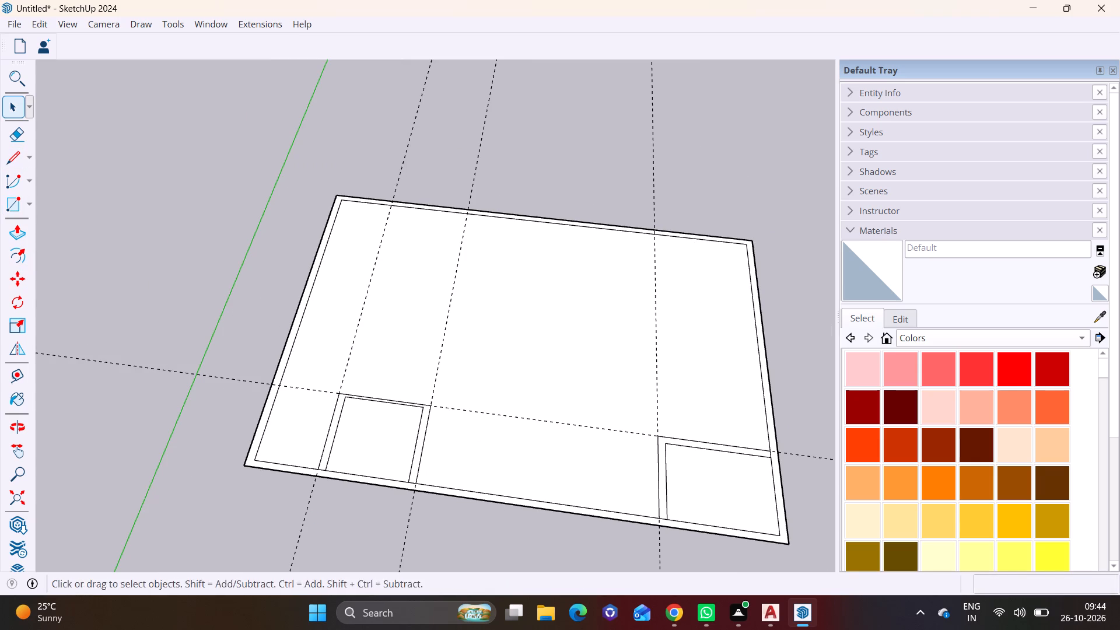
{"action": "left_click", "coordinate": [18, 124]}
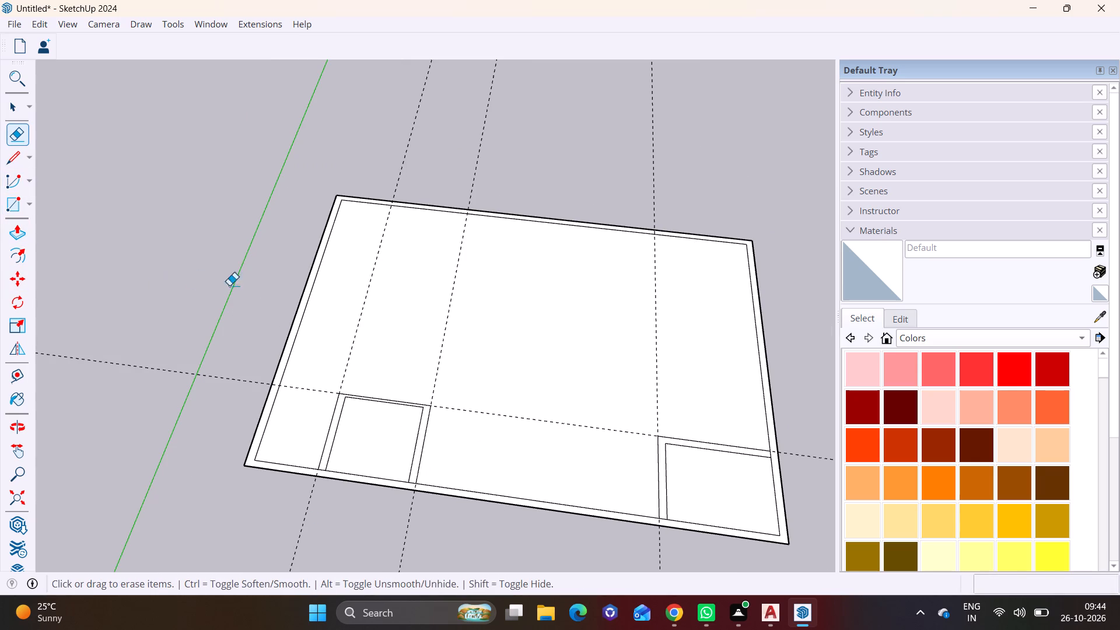
{"action": "left_click_drag", "start_coordinate": [412, 281], "coordinate": [427, 283]}
{"action": "left_click", "coordinate": [425, 291]}
{"action": "left_click_drag", "start_coordinate": [425, 291], "coordinate": [489, 297]}
{"action": "left_click_drag", "start_coordinate": [556, 307], "coordinate": [642, 307]}
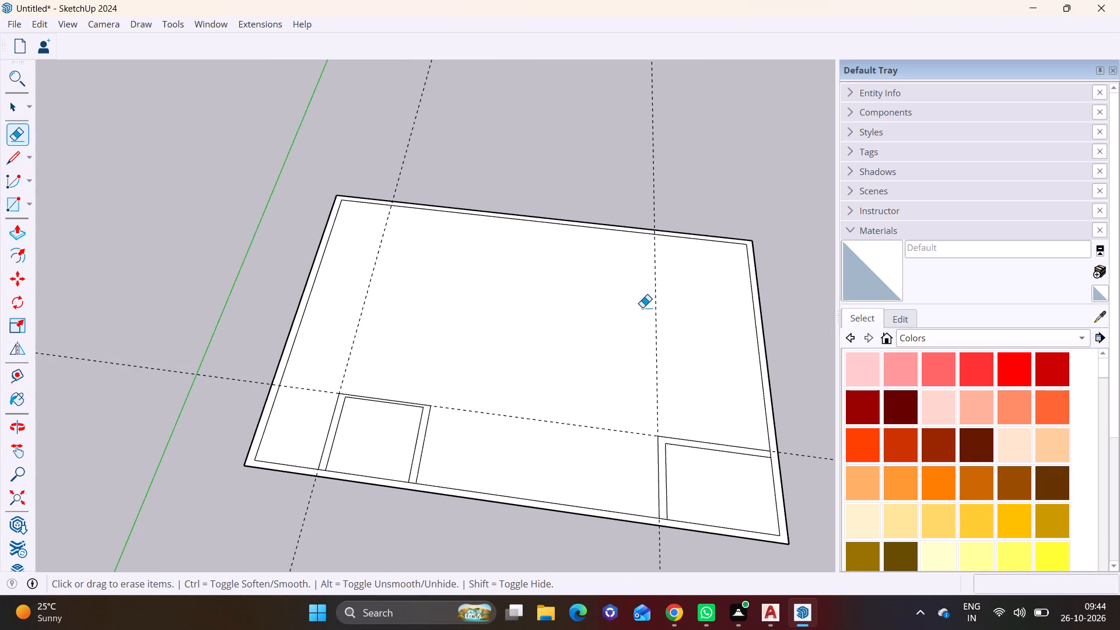
{"action": "left_click", "coordinate": [656, 311]}
{"action": "left_click_drag", "start_coordinate": [524, 408], "coordinate": [528, 438]}
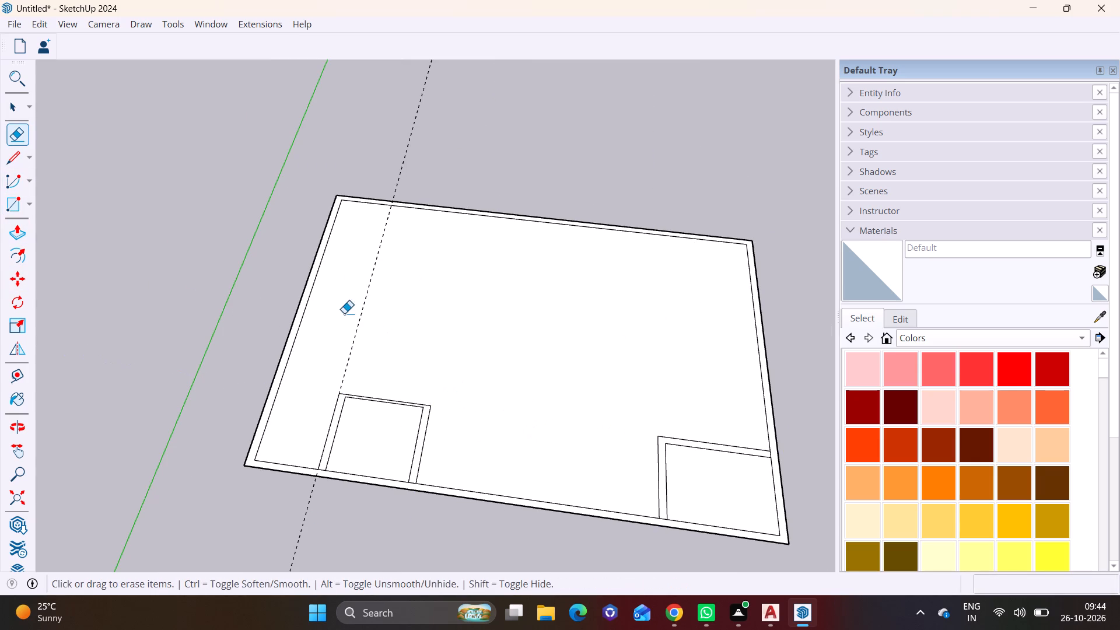
{"action": "left_click_drag", "start_coordinate": [344, 313], "coordinate": [400, 327]}
Delete the inner back line of the three-sided room near the green axis.
{"action": "middle_click_drag", "start_coordinate": [372, 462], "coordinate": [330, 528]}
{"action": "scroll", "coordinate": [362, 370], "scroll_direction": "up", "scroll_amount": 7}
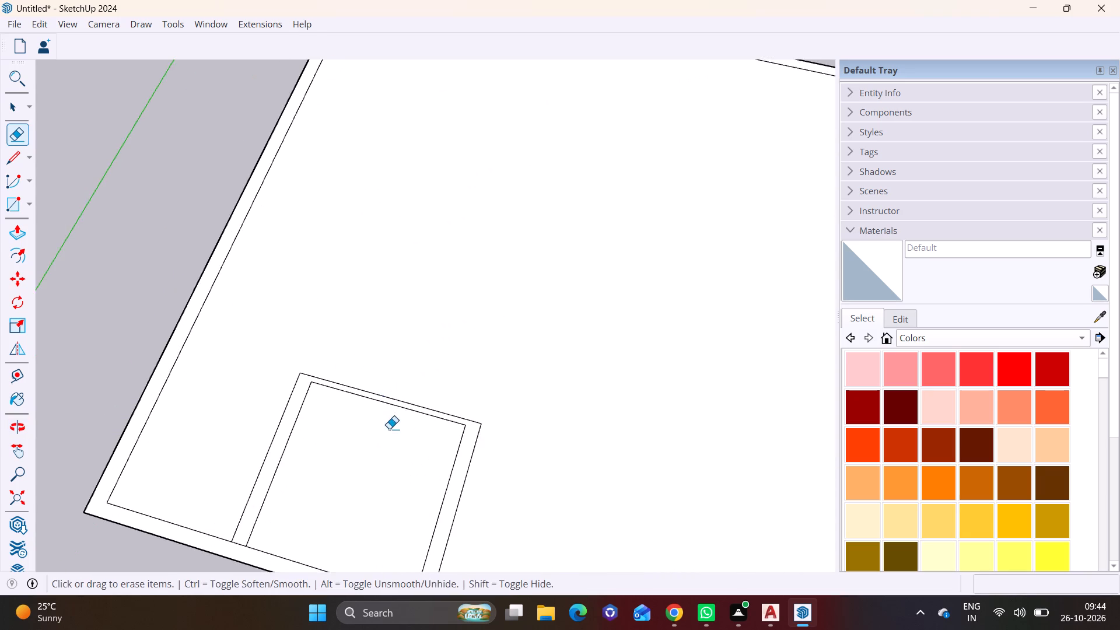
{"action": "middle_click_drag", "start_coordinate": [389, 429], "coordinate": [389, 487]}
{"action": "scroll", "coordinate": [389, 445], "scroll_direction": "down", "scroll_amount": 1}
{"action": "scroll", "coordinate": [389, 445], "scroll_direction": "up", "scroll_amount": 2}
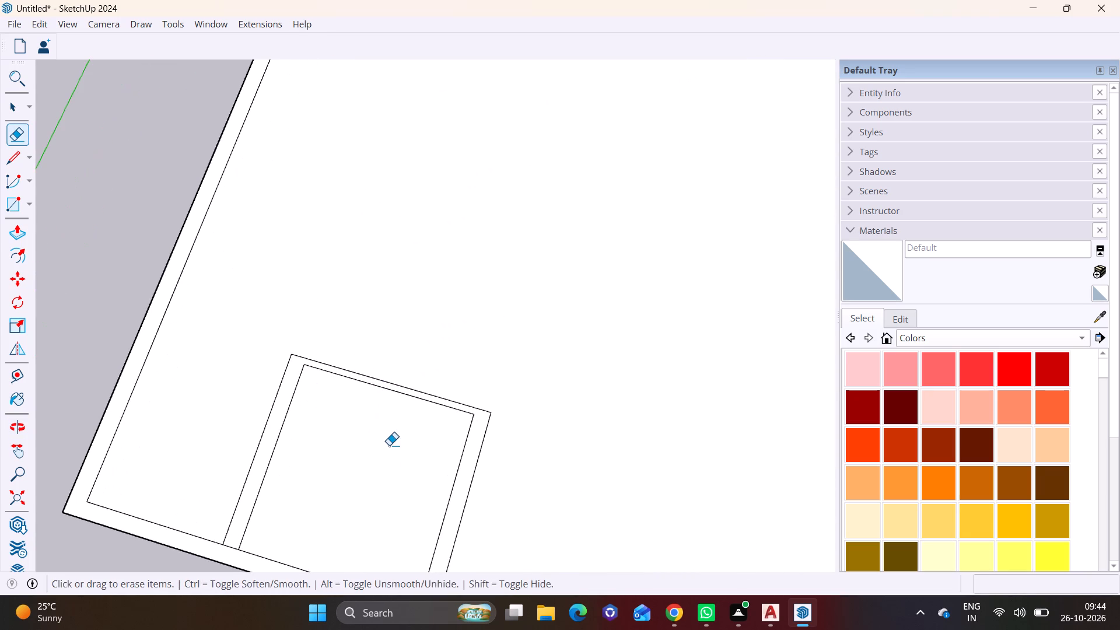
{"action": "key", "text": "space"}
{"action": "left_click", "coordinate": [388, 390]}
{"action": "key", "text": "Delete"}
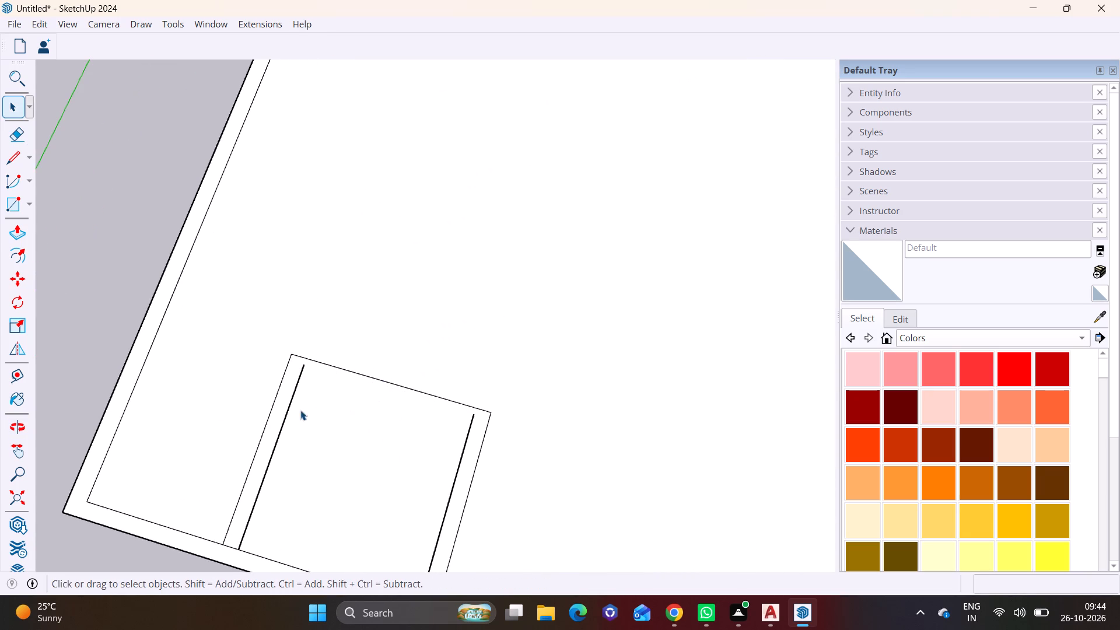
Place a guide 9" inside the outer back line of the room near the green axis.
{"action": "left_click", "coordinate": [20, 369]}
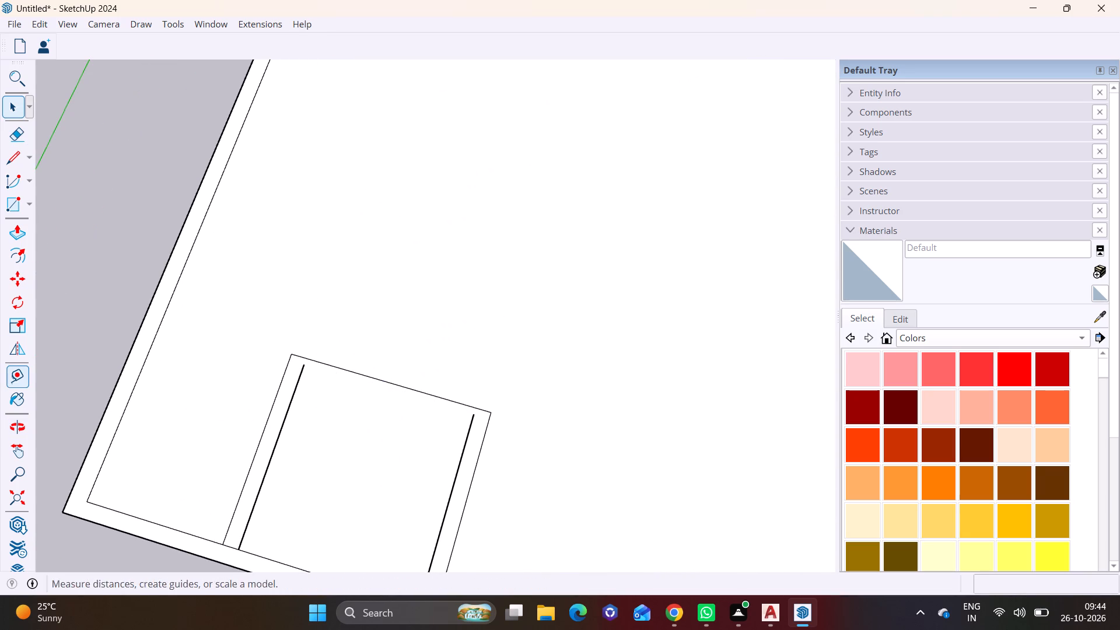
{"action": "left_click", "coordinate": [327, 362]}
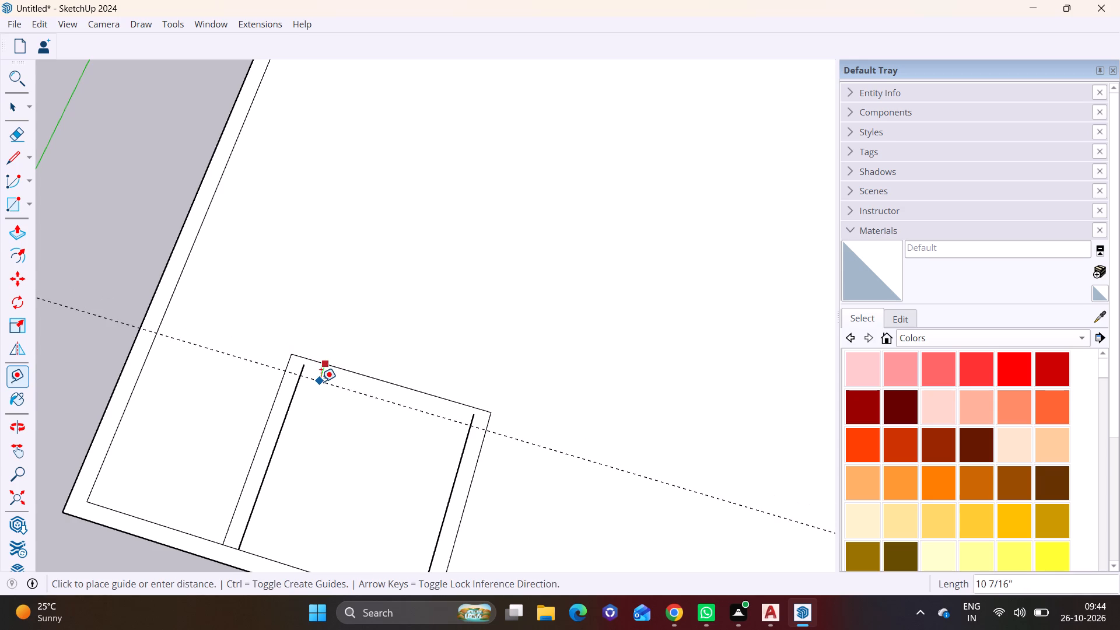
{"action": "key", "text": "9"}
{"action": "left_click", "coordinate": [320, 383], "text": "shift"}
{"action": "key", "text": "shift+quotedbl"}
{"action": "key", "text": "Return"}
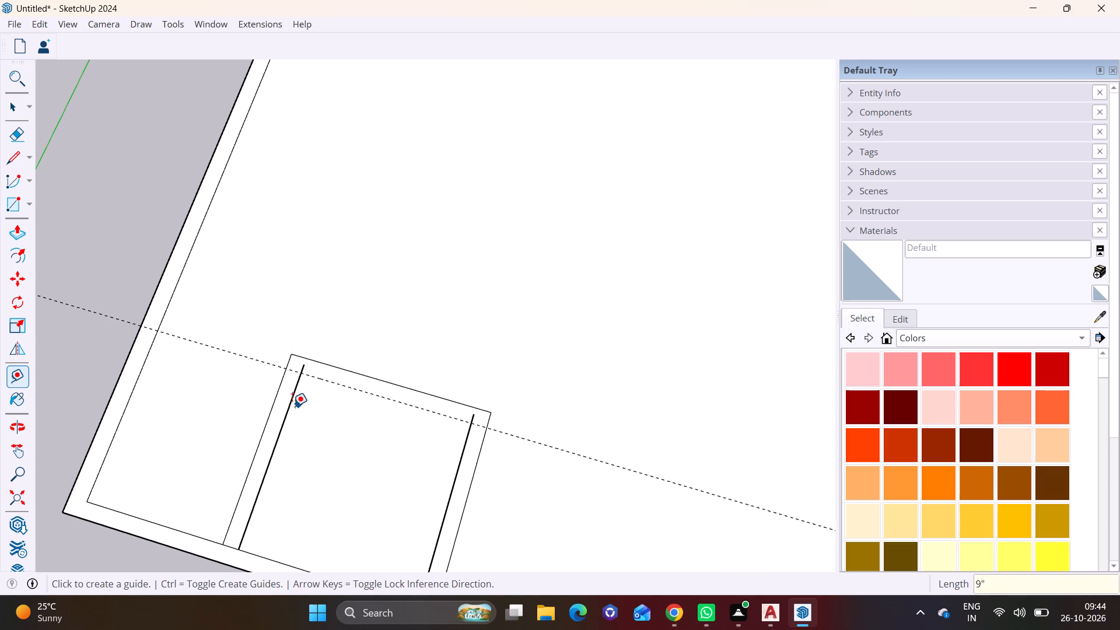
Draw the inner back wall line of the room near the green axis along the guide, between its two inner side lines.
{"action": "left_click", "coordinate": [9, 163]}
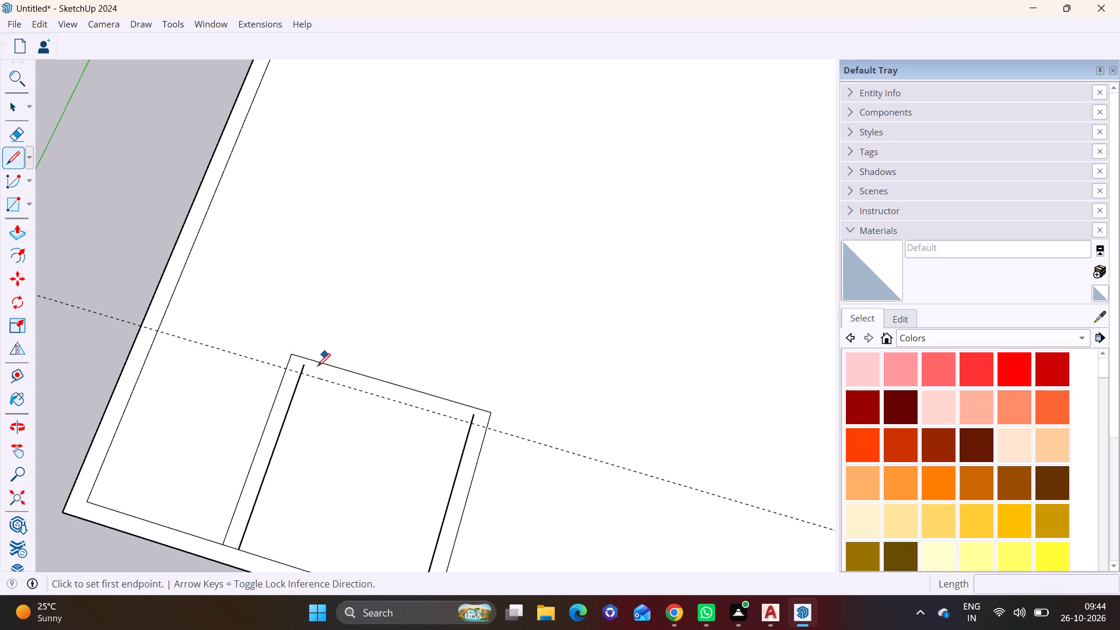
{"action": "left_click", "coordinate": [300, 374]}
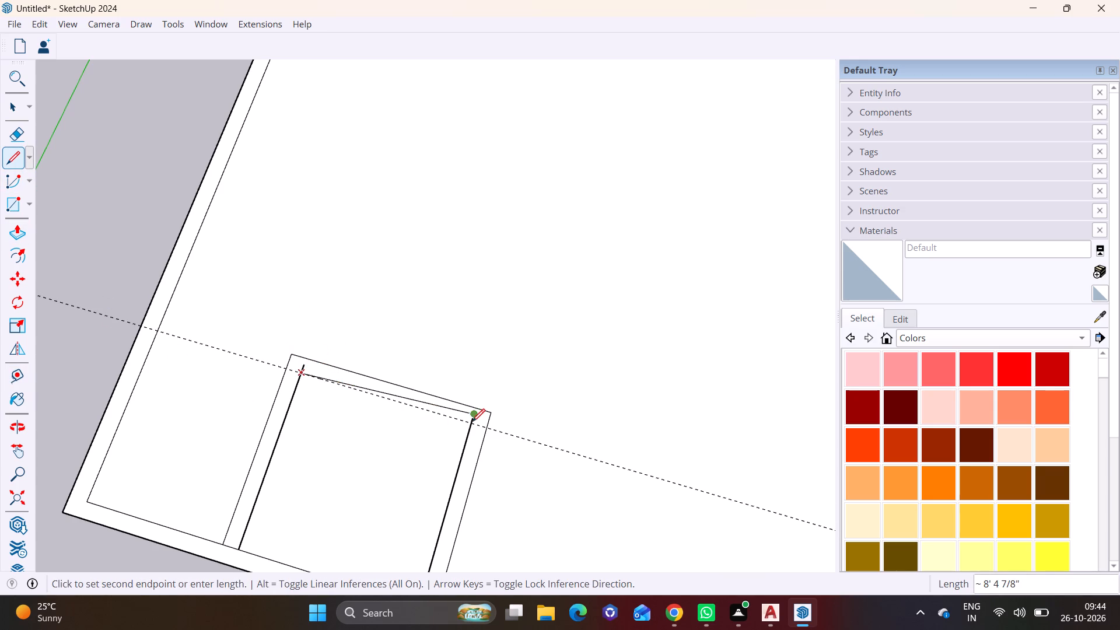
{"action": "left_click", "coordinate": [472, 427]}
Erase the two line stubs projecting past the new inner back line and the construction guide.
{"action": "left_click", "coordinate": [16, 136]}
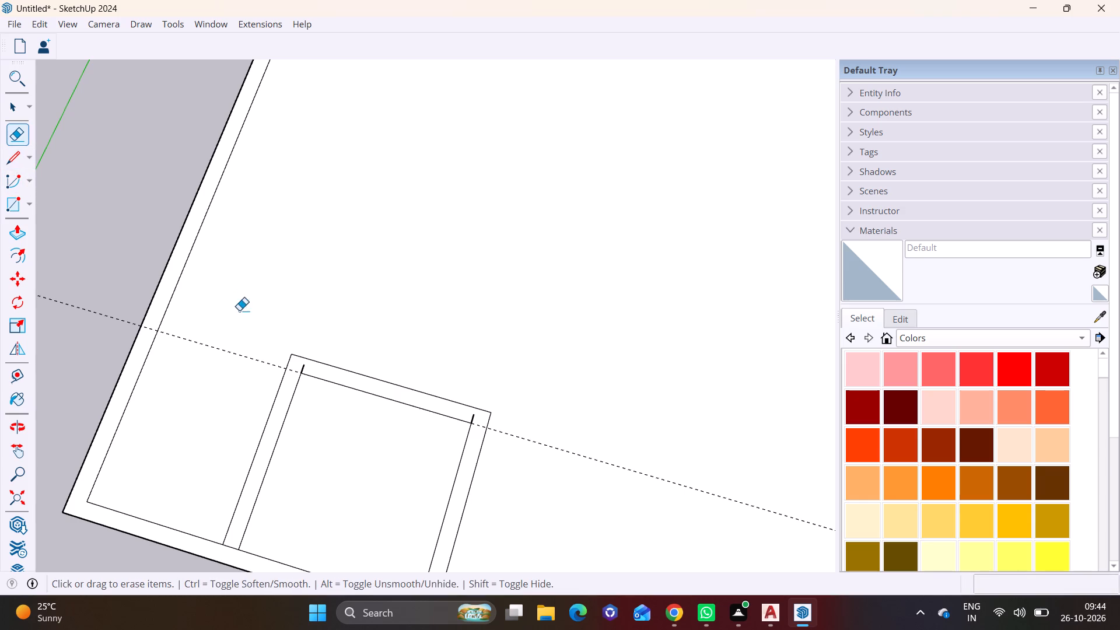
{"action": "left_click", "coordinate": [304, 365]}
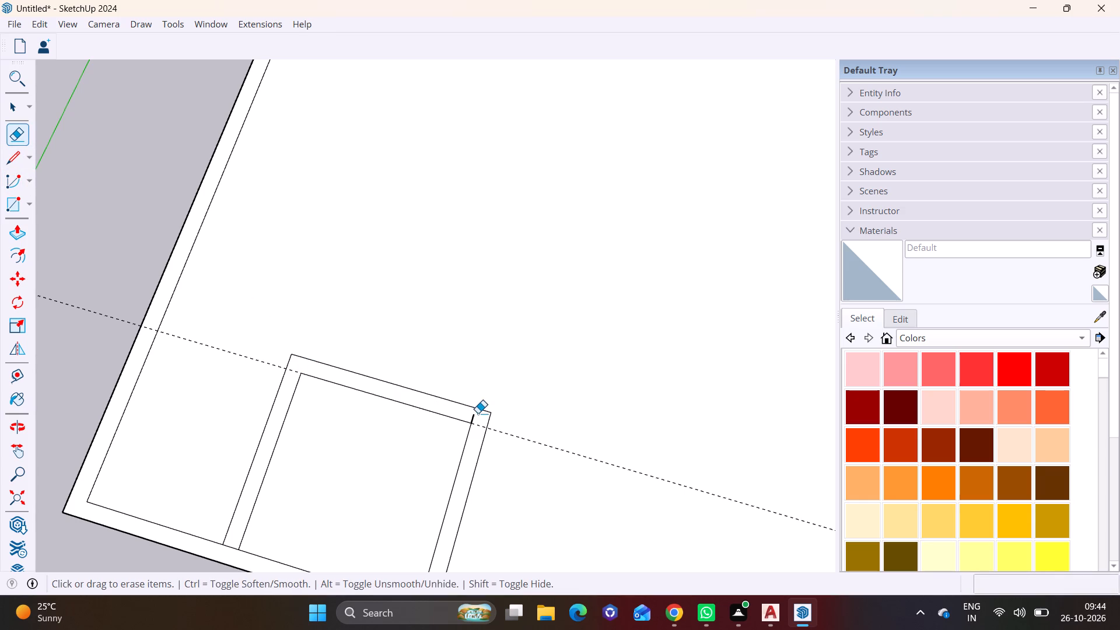
{"action": "left_click", "coordinate": [471, 417]}
{"action": "scroll", "coordinate": [488, 436], "scroll_direction": "down", "scroll_amount": 2}
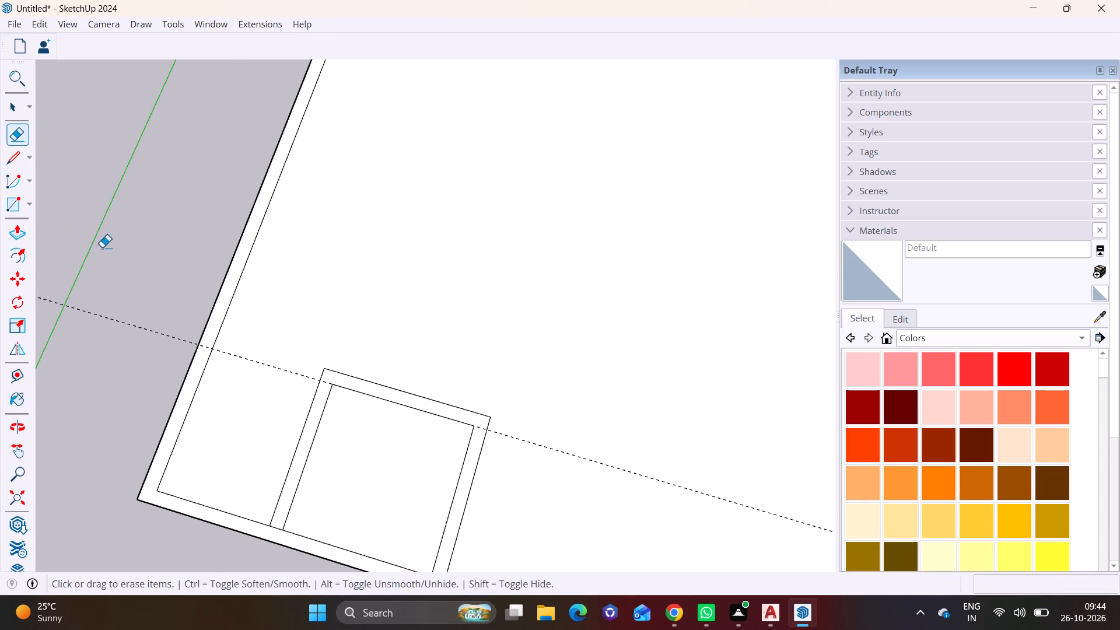
{"action": "left_click_drag", "start_coordinate": [624, 411], "coordinate": [593, 510]}
Extend both inner side lines of the room near the green axis across the front wall to the building's outer edge.
{"action": "scroll", "coordinate": [593, 510], "scroll_direction": "down", "scroll_amount": 10}
{"action": "middle_click_drag", "start_coordinate": [590, 516], "coordinate": [457, 473]}
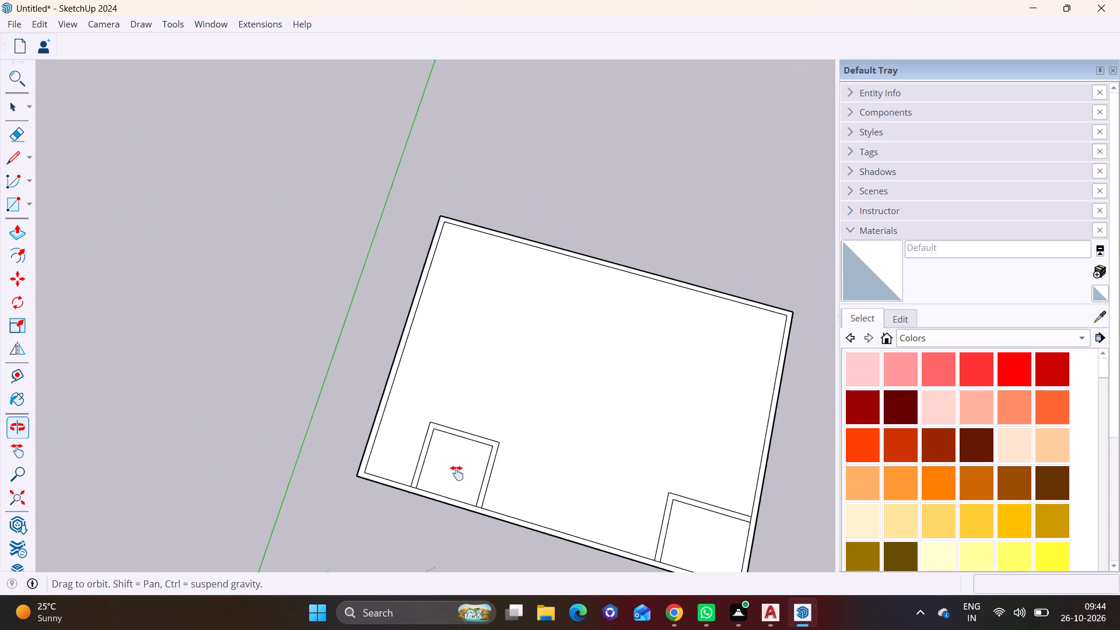
{"action": "middle_click_drag", "start_coordinate": [457, 473], "coordinate": [370, 416]}
{"action": "scroll", "coordinate": [416, 443], "scroll_direction": "up", "scroll_amount": 3}
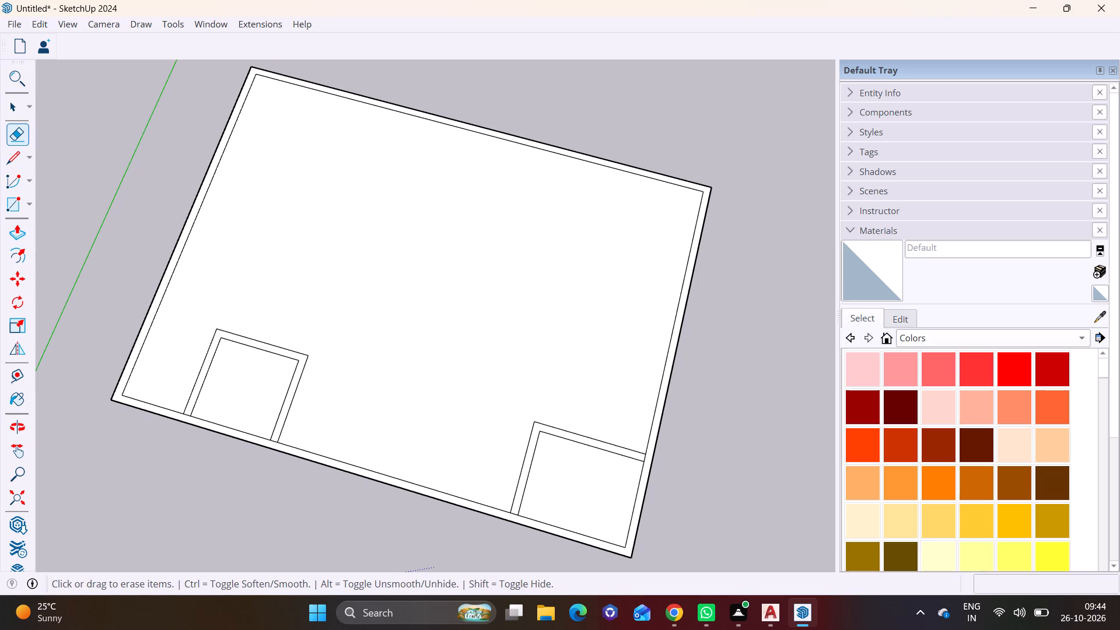
{"action": "left_click", "coordinate": [10, 162]}
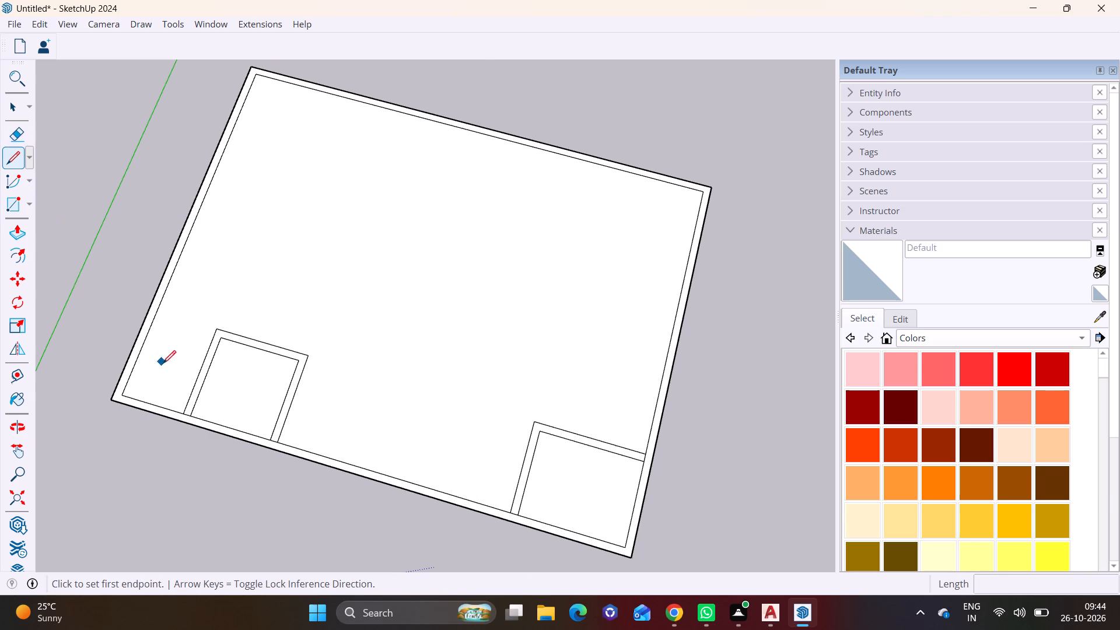
{"action": "scroll", "coordinate": [177, 376], "scroll_direction": "up", "scroll_amount": 2}
{"action": "scroll", "coordinate": [212, 449], "scroll_direction": "up", "scroll_amount": 2}
{"action": "left_click", "coordinate": [185, 419]}
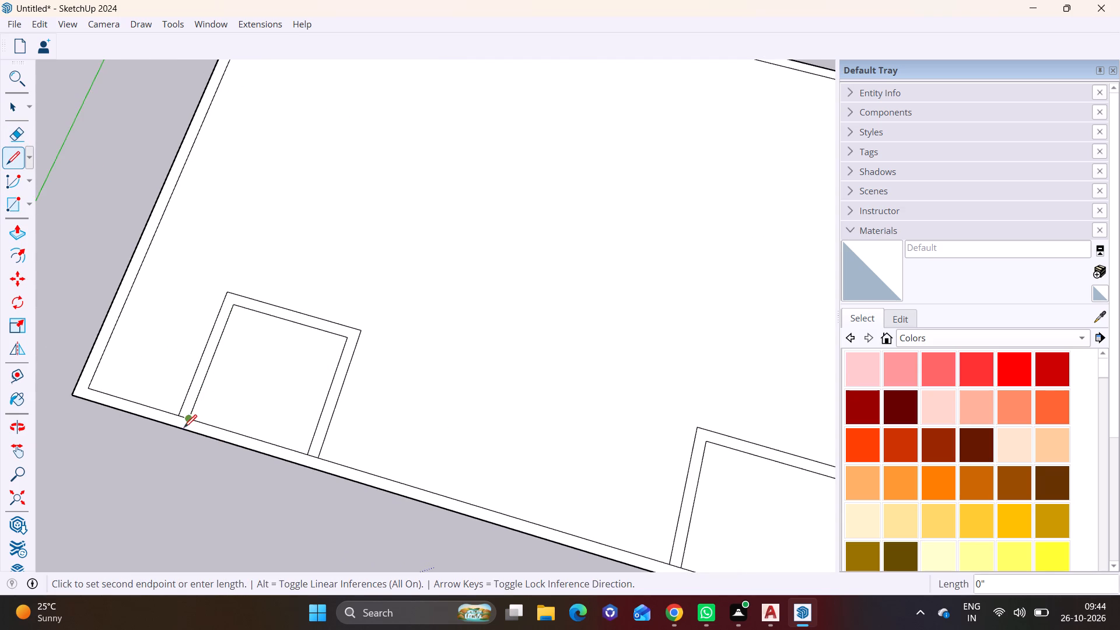
{"action": "left_click", "coordinate": [183, 432]}
{"action": "left_click", "coordinate": [310, 456]}
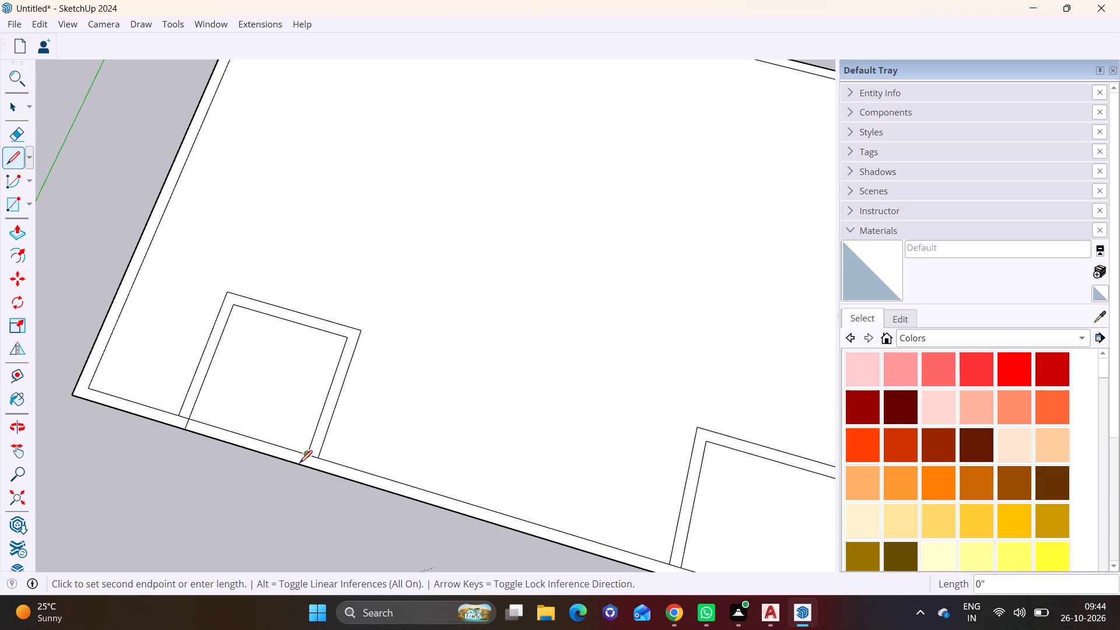
{"action": "left_click", "coordinate": [299, 466]}
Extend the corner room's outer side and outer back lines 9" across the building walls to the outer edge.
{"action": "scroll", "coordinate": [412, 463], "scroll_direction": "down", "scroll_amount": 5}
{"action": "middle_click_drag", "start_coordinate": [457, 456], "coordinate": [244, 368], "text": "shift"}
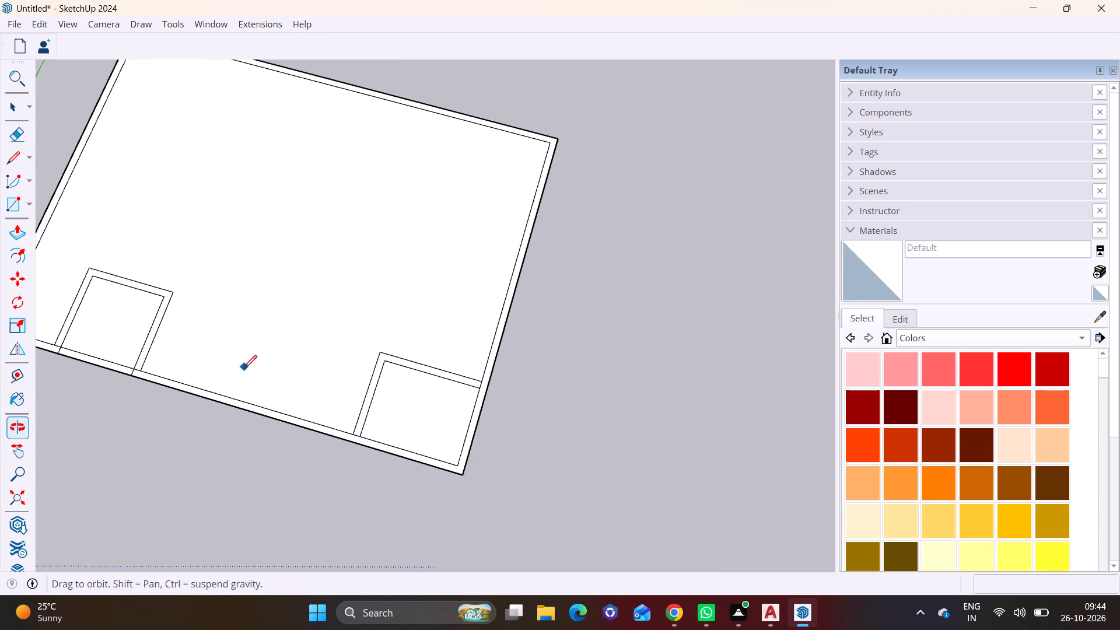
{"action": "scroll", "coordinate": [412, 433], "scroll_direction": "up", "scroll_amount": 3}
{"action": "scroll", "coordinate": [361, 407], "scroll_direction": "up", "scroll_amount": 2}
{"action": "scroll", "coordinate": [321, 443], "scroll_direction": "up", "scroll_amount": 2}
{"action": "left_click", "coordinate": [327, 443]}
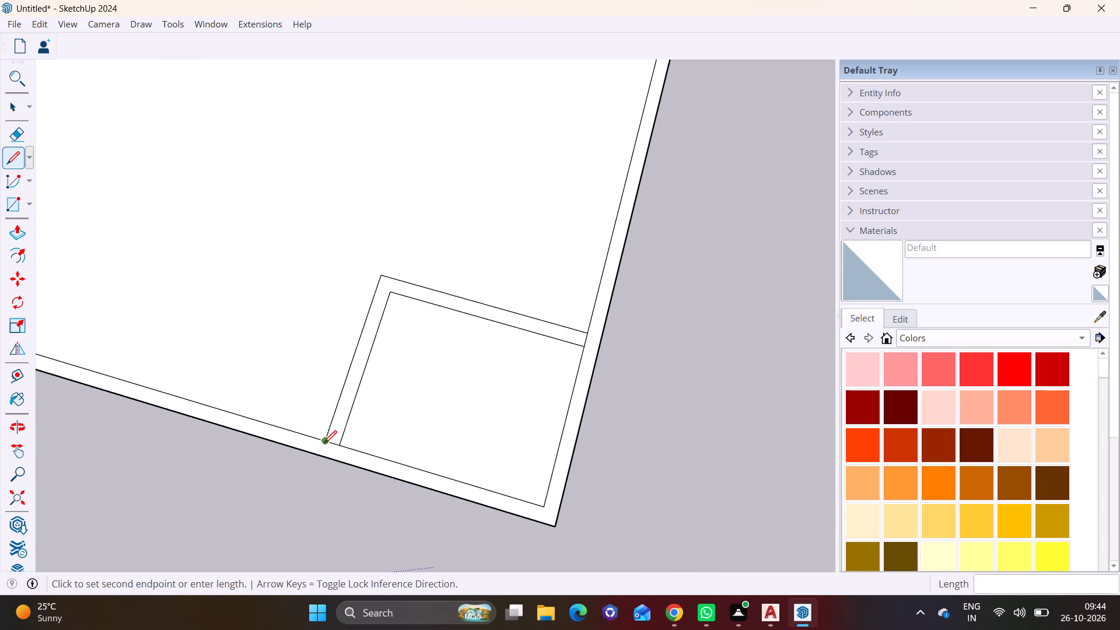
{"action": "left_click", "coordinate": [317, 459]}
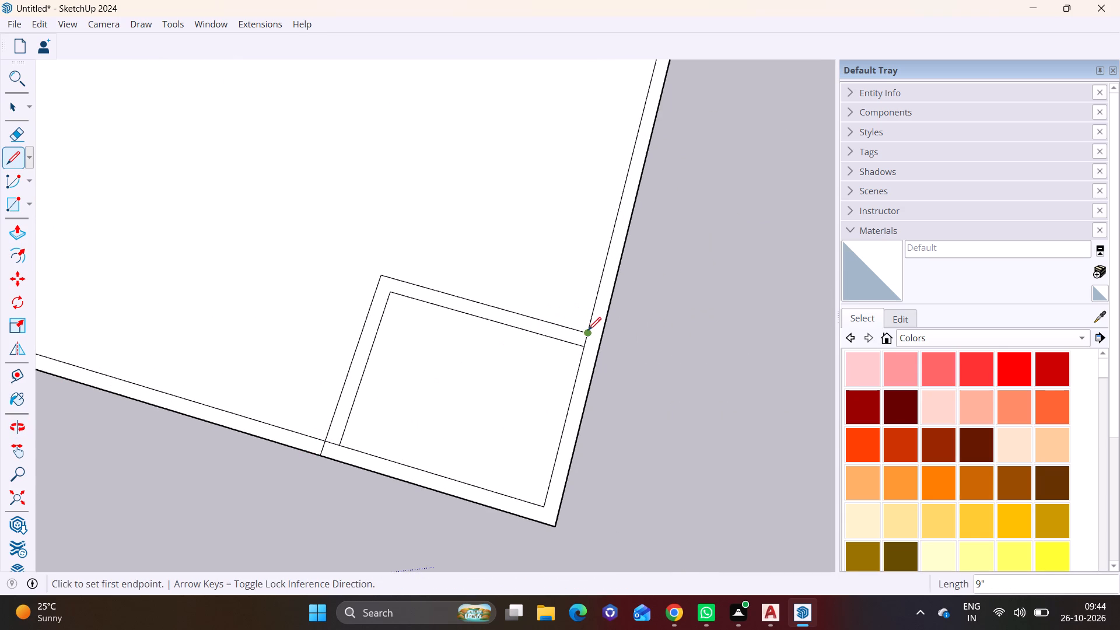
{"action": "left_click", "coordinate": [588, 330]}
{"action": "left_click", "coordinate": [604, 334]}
Erase the short inner building-wall segments crossing the ends of the corner room's side and back walls.
{"action": "scroll", "coordinate": [557, 341], "scroll_direction": "down", "scroll_amount": 5}
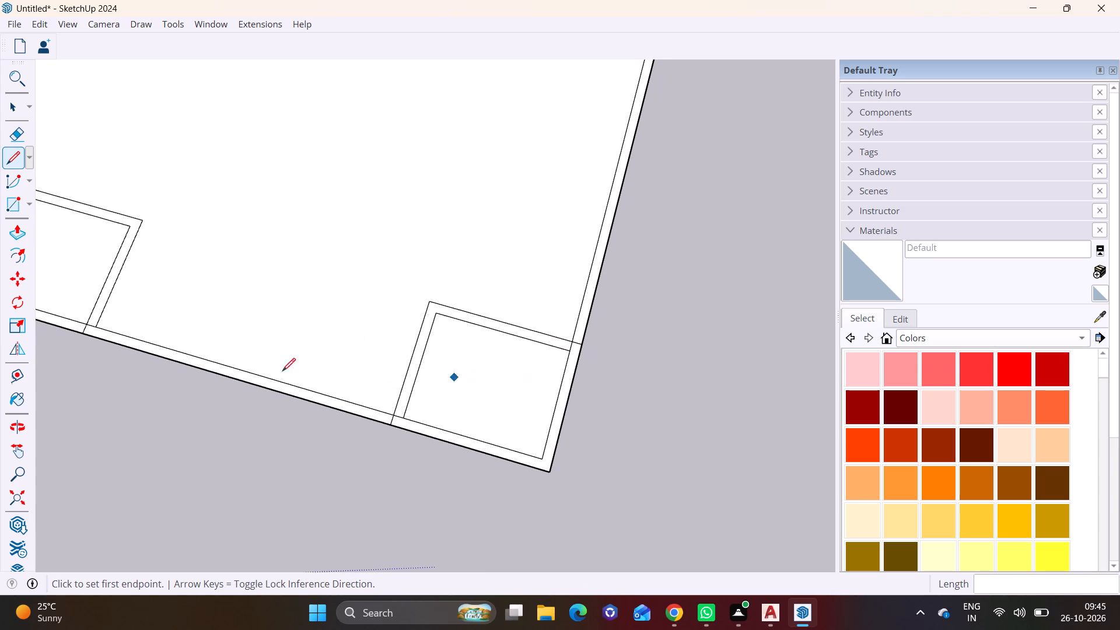
{"action": "left_click", "coordinate": [13, 138]}
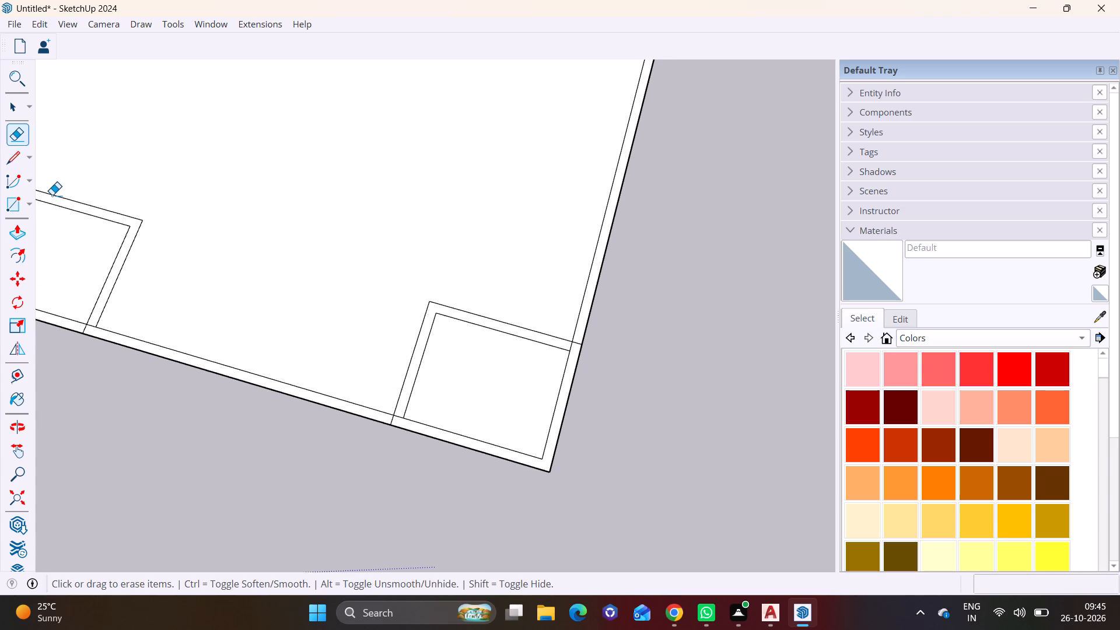
{"action": "left_click", "coordinate": [399, 416]}
{"action": "left_click", "coordinate": [571, 346]}
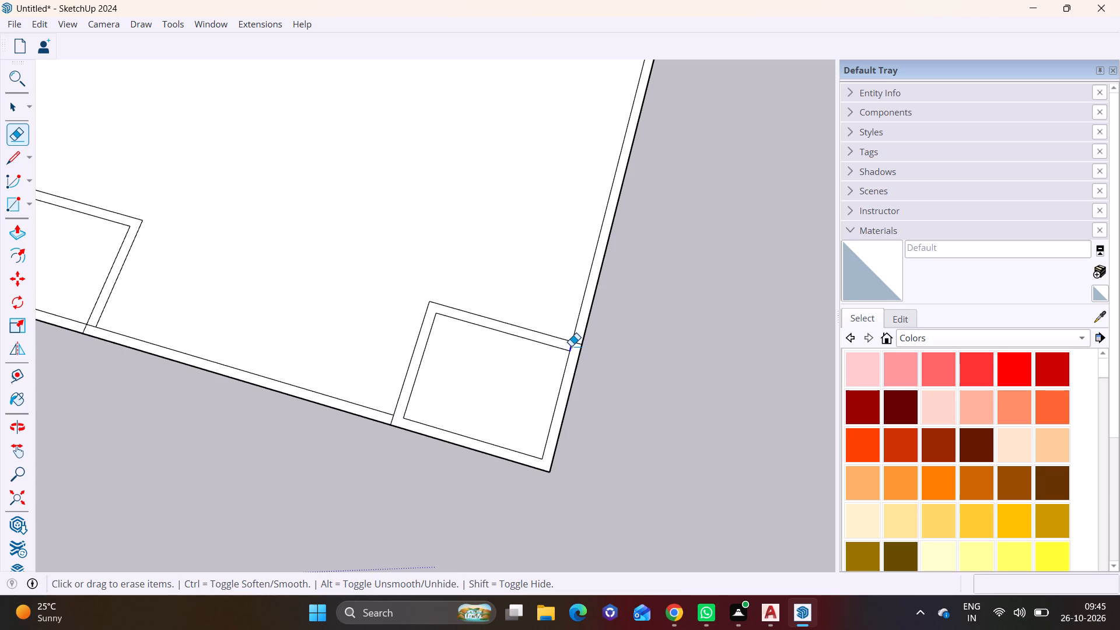
Extend the corner room's inner side and inner back lines across the building walls to the outer edge.
{"action": "left_click", "coordinate": [15, 164]}
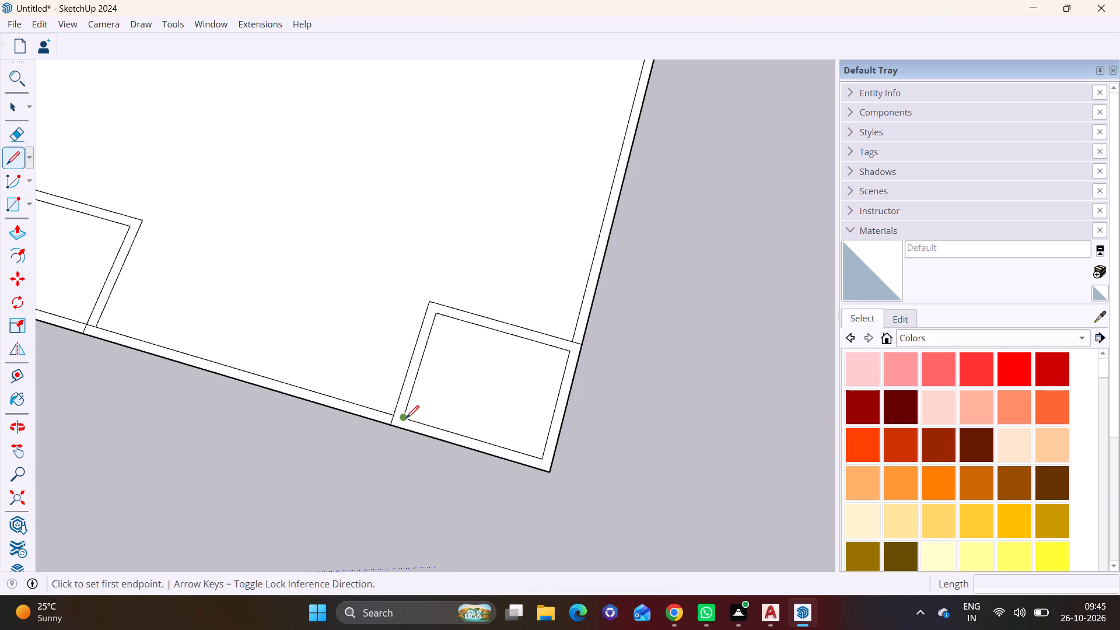
{"action": "left_click", "coordinate": [406, 418]}
{"action": "left_click", "coordinate": [404, 430]}
{"action": "left_click", "coordinate": [569, 355]}
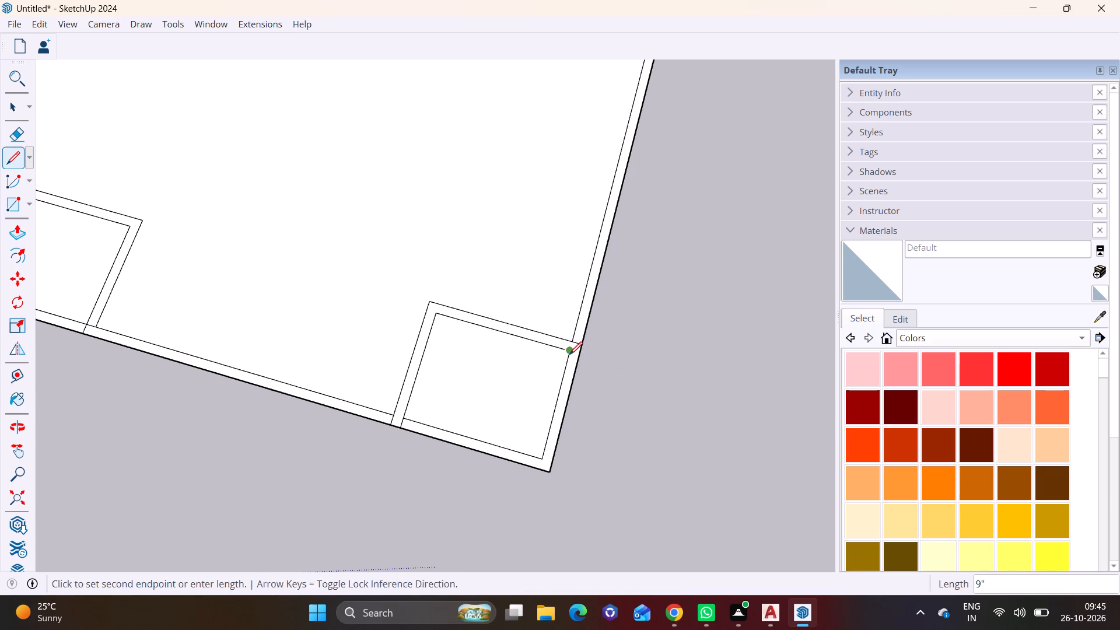
{"action": "left_click", "coordinate": [579, 355]}
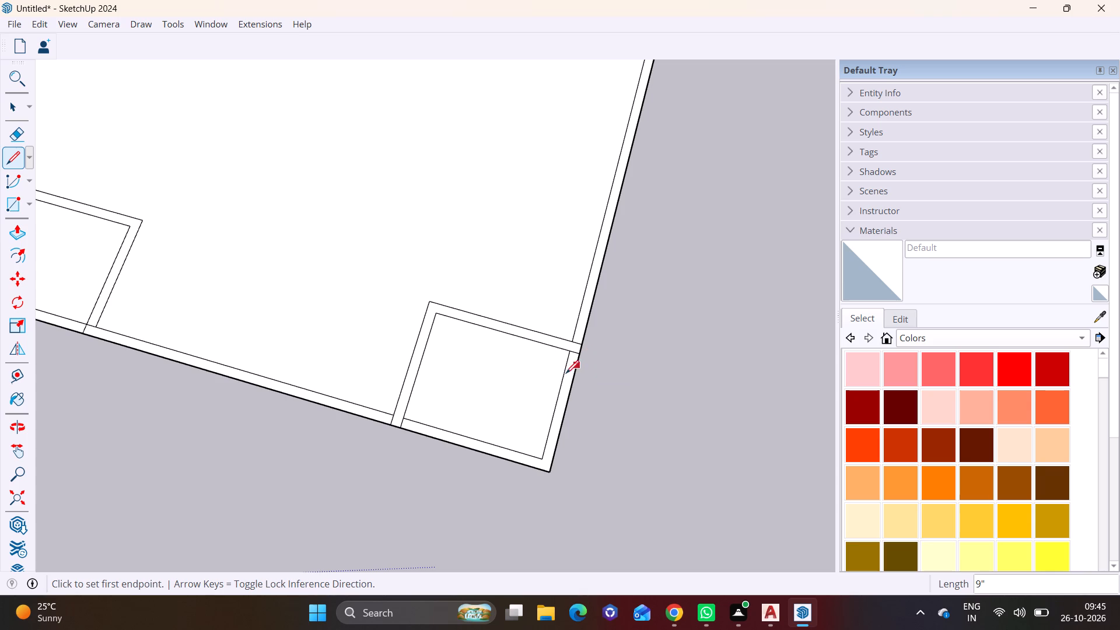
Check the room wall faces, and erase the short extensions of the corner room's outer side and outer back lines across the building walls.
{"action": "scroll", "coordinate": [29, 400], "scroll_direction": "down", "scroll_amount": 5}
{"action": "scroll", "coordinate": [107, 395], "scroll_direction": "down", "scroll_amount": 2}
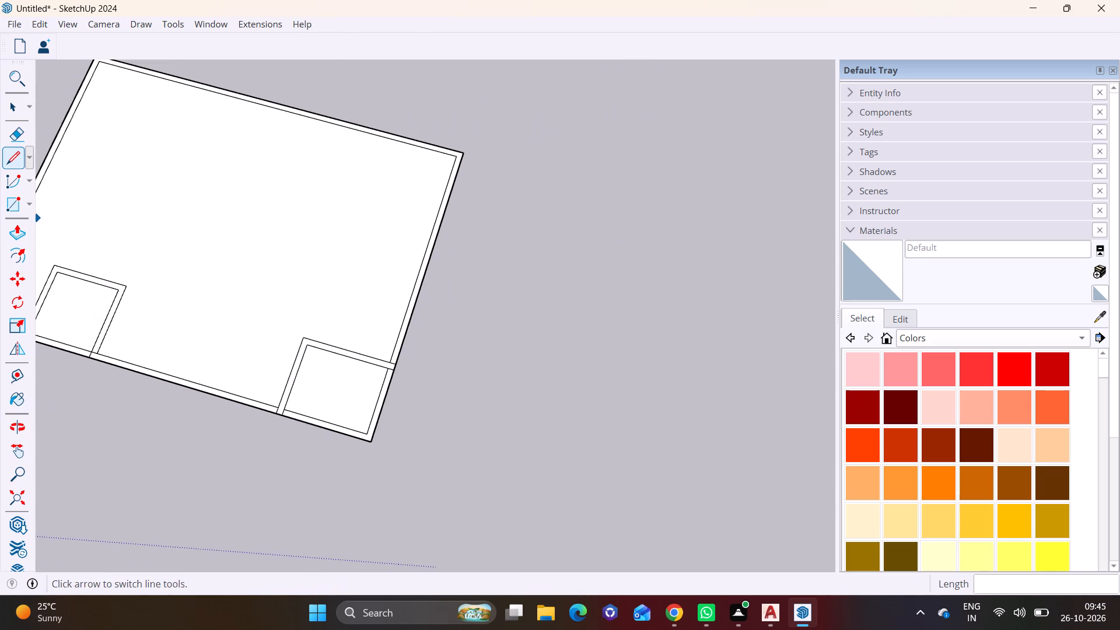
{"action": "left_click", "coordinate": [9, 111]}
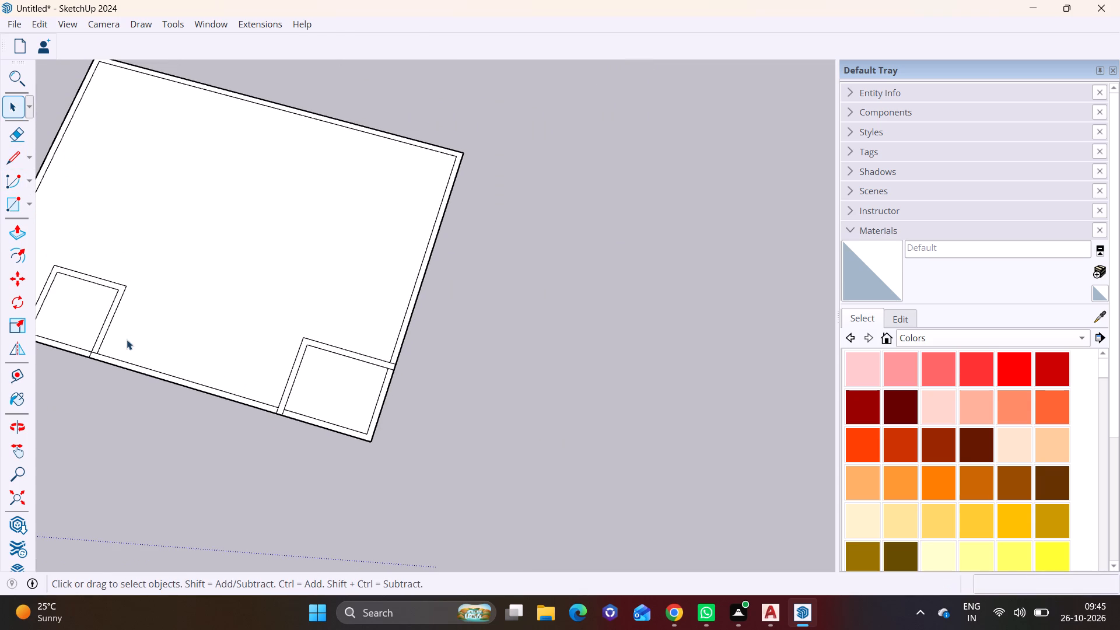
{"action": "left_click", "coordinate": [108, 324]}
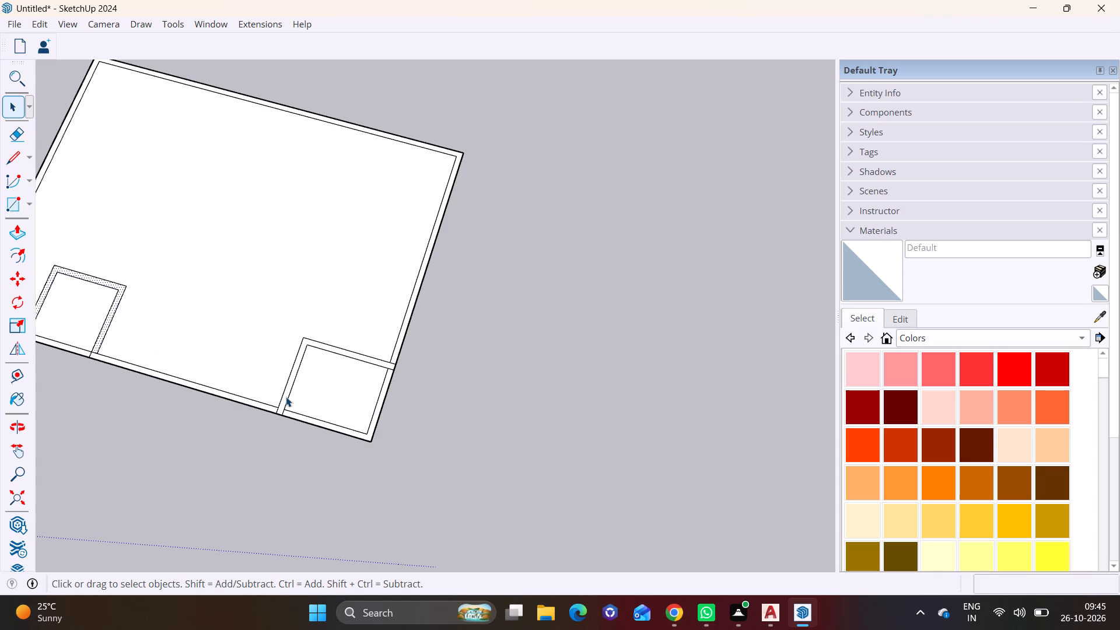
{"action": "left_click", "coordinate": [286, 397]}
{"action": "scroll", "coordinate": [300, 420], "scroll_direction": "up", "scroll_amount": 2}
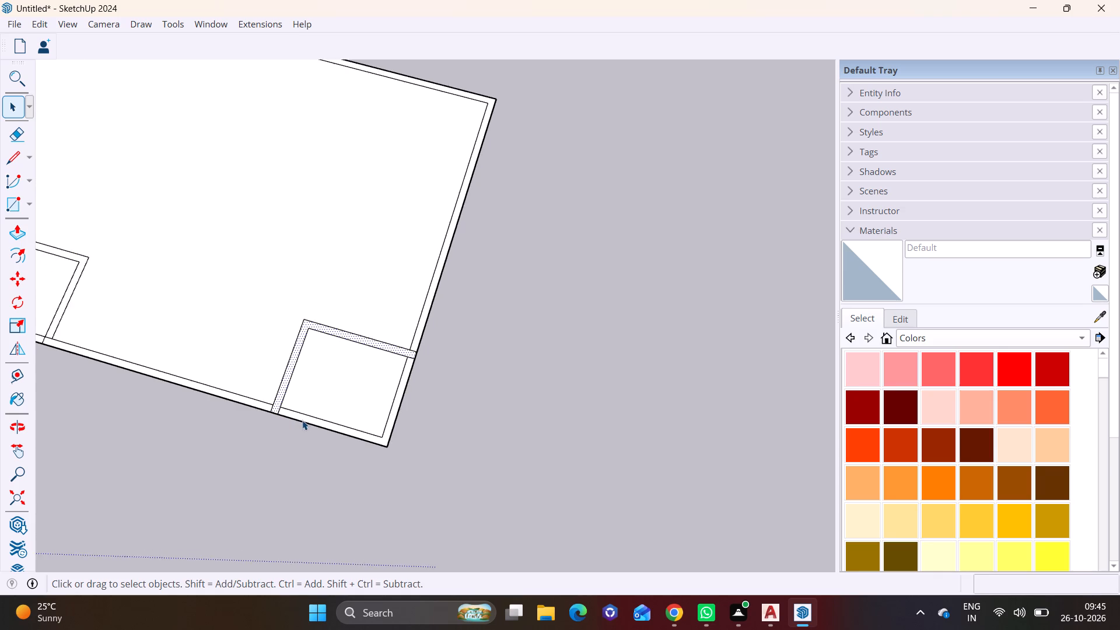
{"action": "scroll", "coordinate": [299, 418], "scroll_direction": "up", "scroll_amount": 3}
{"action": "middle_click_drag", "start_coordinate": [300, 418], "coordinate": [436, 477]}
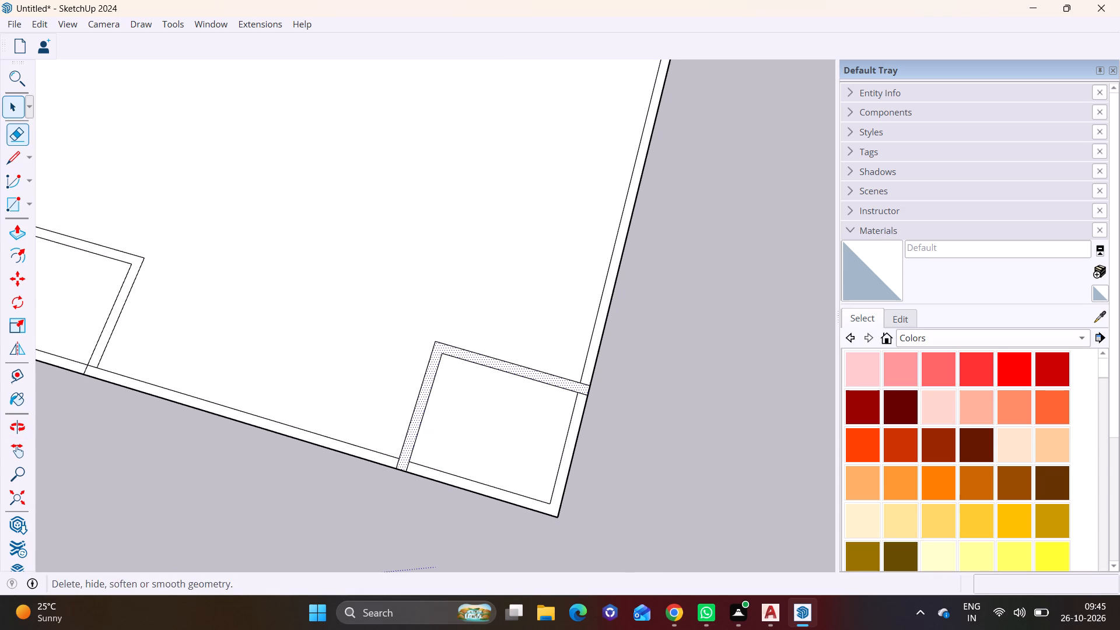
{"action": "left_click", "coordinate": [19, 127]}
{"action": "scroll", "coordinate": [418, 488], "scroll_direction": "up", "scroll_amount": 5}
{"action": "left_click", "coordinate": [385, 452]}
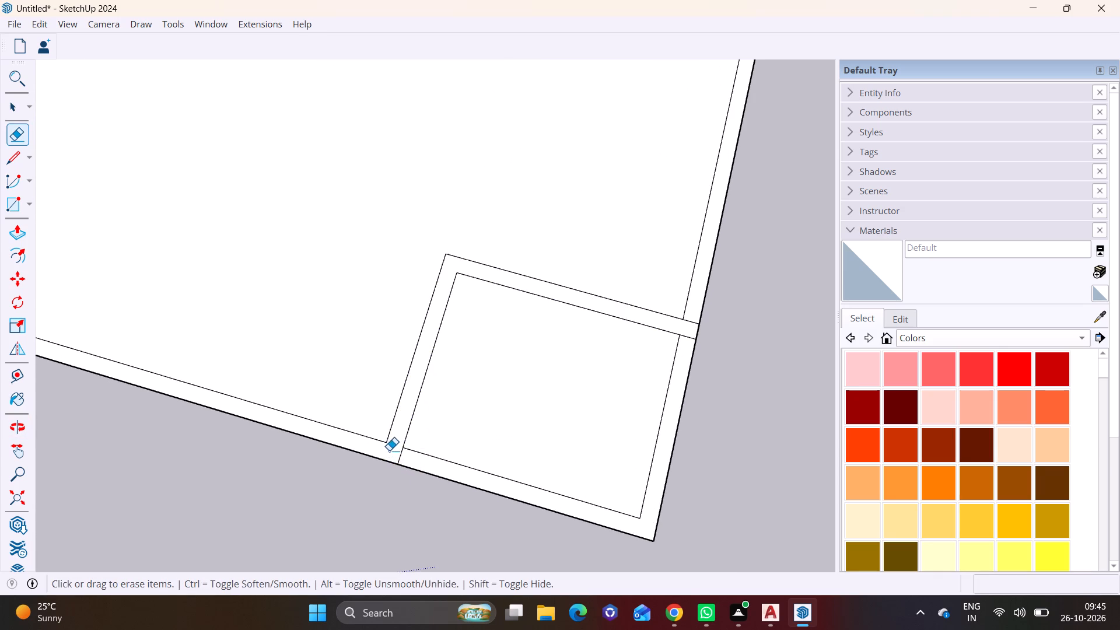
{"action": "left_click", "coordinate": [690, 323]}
Erase the front wall's two inner line segments crossing the side wall ends of the room near the green axis.
{"action": "scroll", "coordinate": [450, 416], "scroll_direction": "down", "scroll_amount": 3}
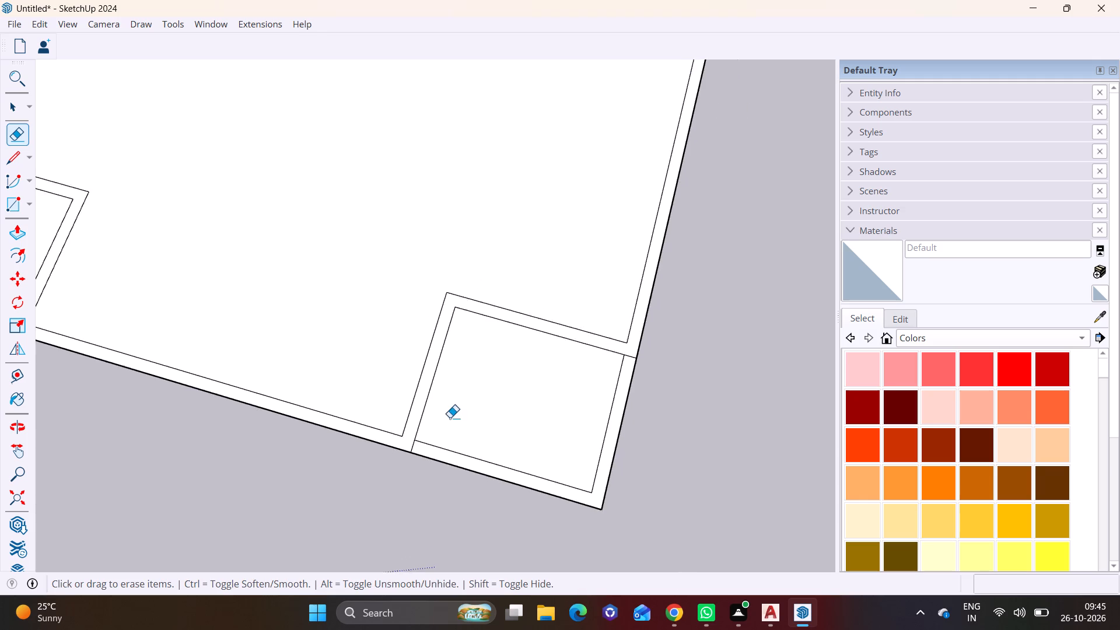
{"action": "scroll", "coordinate": [450, 418], "scroll_direction": "down", "scroll_amount": 3}
{"action": "middle_click_drag", "start_coordinate": [340, 426], "coordinate": [619, 469], "text": "shift"}
{"action": "scroll", "coordinate": [300, 346], "scroll_direction": "up", "scroll_amount": 6}
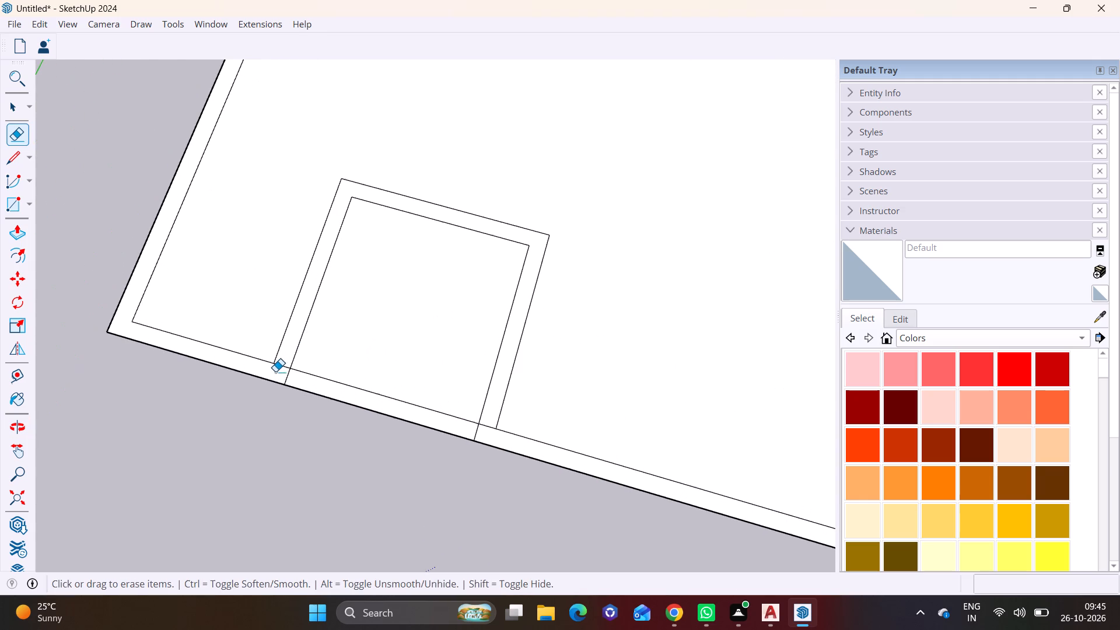
{"action": "left_click", "coordinate": [281, 362]}
{"action": "left_click", "coordinate": [281, 365]}
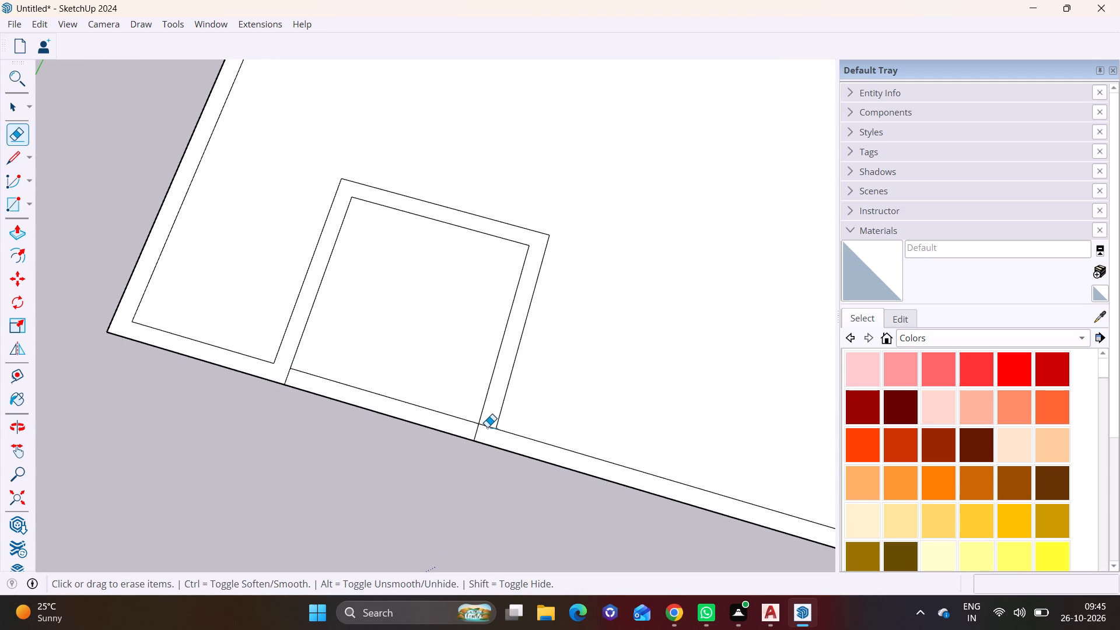
{"action": "left_click", "coordinate": [488, 427]}
Select the continuous wall face running around the building and both front rooms, and push/pull it up 10'.
{"action": "scroll", "coordinate": [506, 429], "scroll_direction": "down", "scroll_amount": 8}
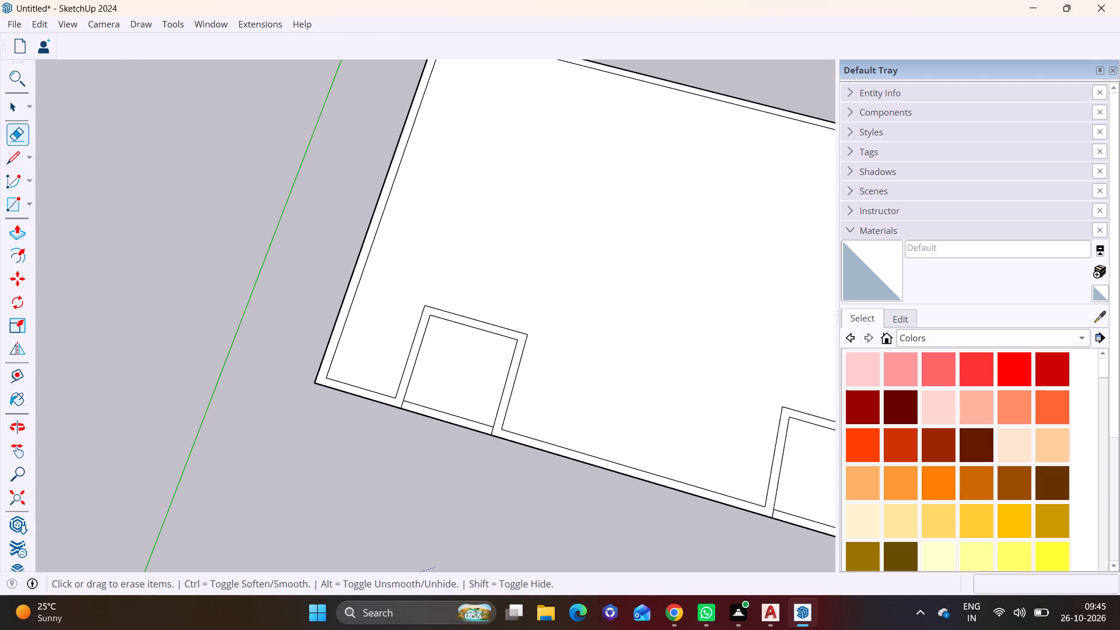
{"action": "left_click", "coordinate": [3, 108]}
{"action": "left_click", "coordinate": [397, 402]}
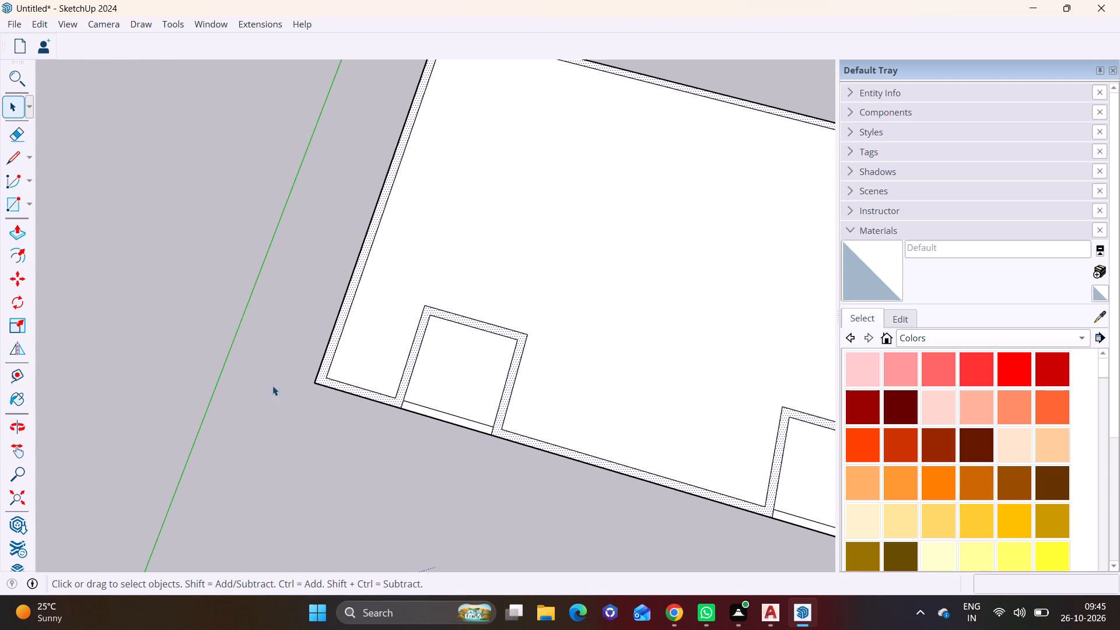
{"action": "left_click", "coordinate": [16, 234]}
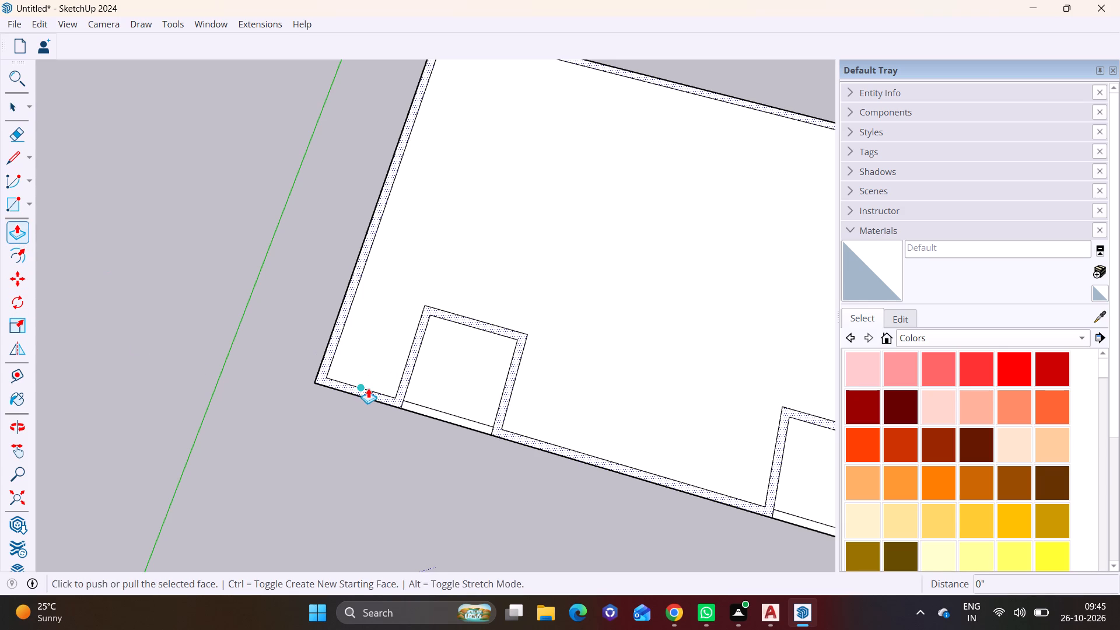
{"action": "left_click", "coordinate": [368, 388]}
{"action": "scroll", "coordinate": [402, 325], "scroll_direction": "down", "scroll_amount": 12}
{"action": "middle_click_drag", "start_coordinate": [404, 325], "coordinate": [257, 412], "text": "shift"}
{"action": "middle_click_drag", "start_coordinate": [285, 380], "coordinate": [316, 301]}
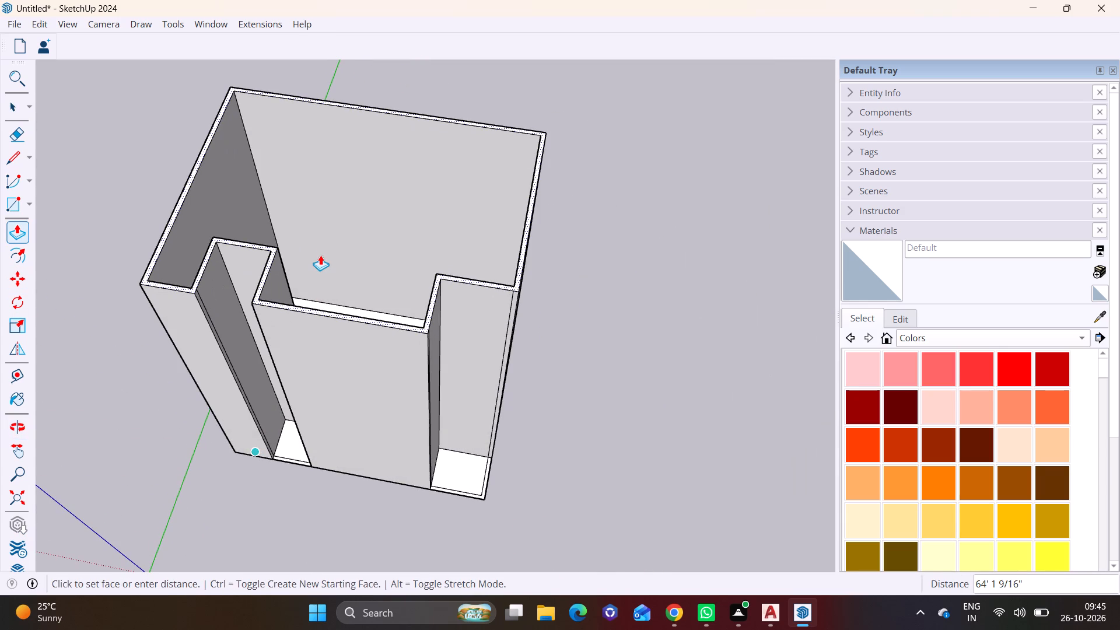
{"action": "type", "text": "10'"}
{"action": "key", "text": "Return"}
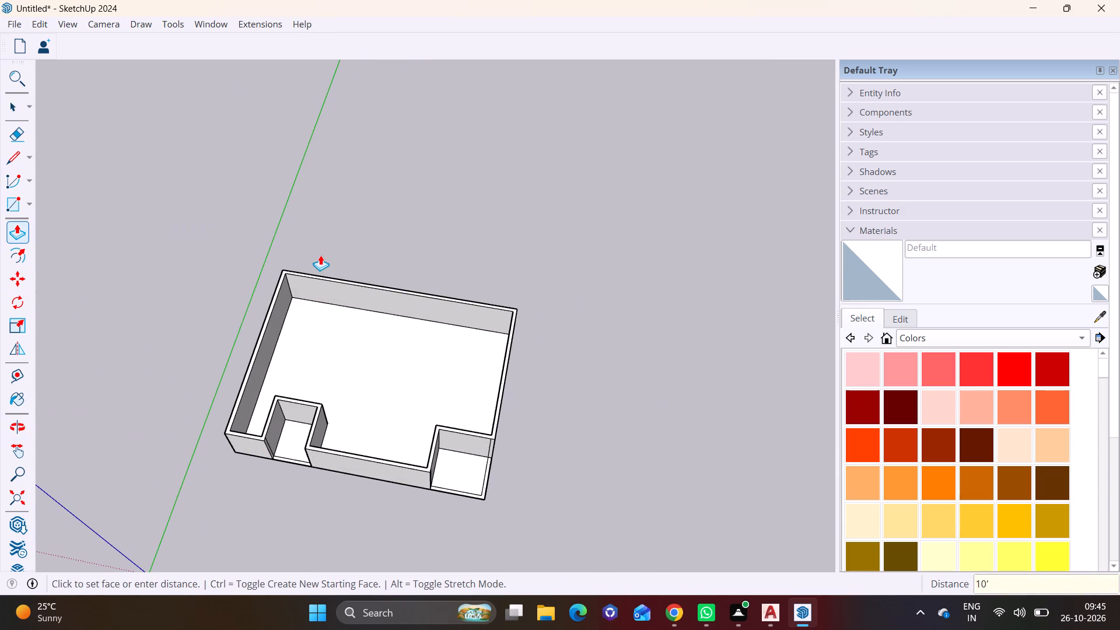
Select the entire building and move it well away from the axes origin.
{"action": "key", "text": "space"}
{"action": "scroll", "coordinate": [353, 322], "scroll_direction": "down", "scroll_amount": 3}
{"action": "middle_click_drag", "start_coordinate": [374, 372], "coordinate": [376, 369]}
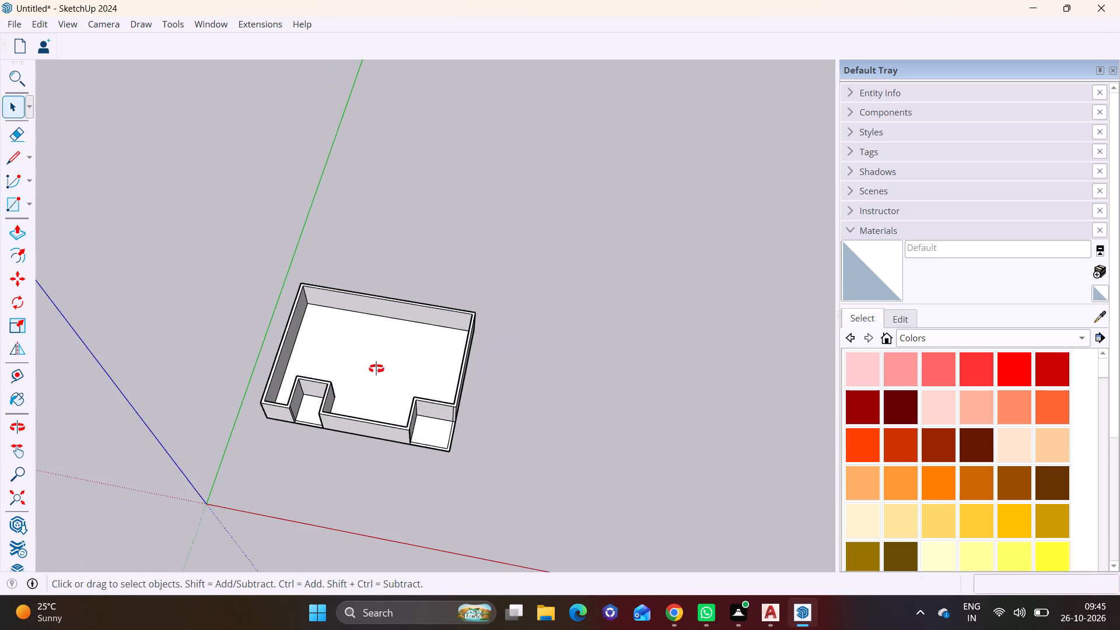
{"action": "middle_click_drag", "start_coordinate": [376, 369], "coordinate": [414, 233]}
{"action": "scroll", "coordinate": [362, 397], "scroll_direction": "down", "scroll_amount": 3}
{"action": "middle_click_drag", "start_coordinate": [354, 409], "coordinate": [386, 541]}
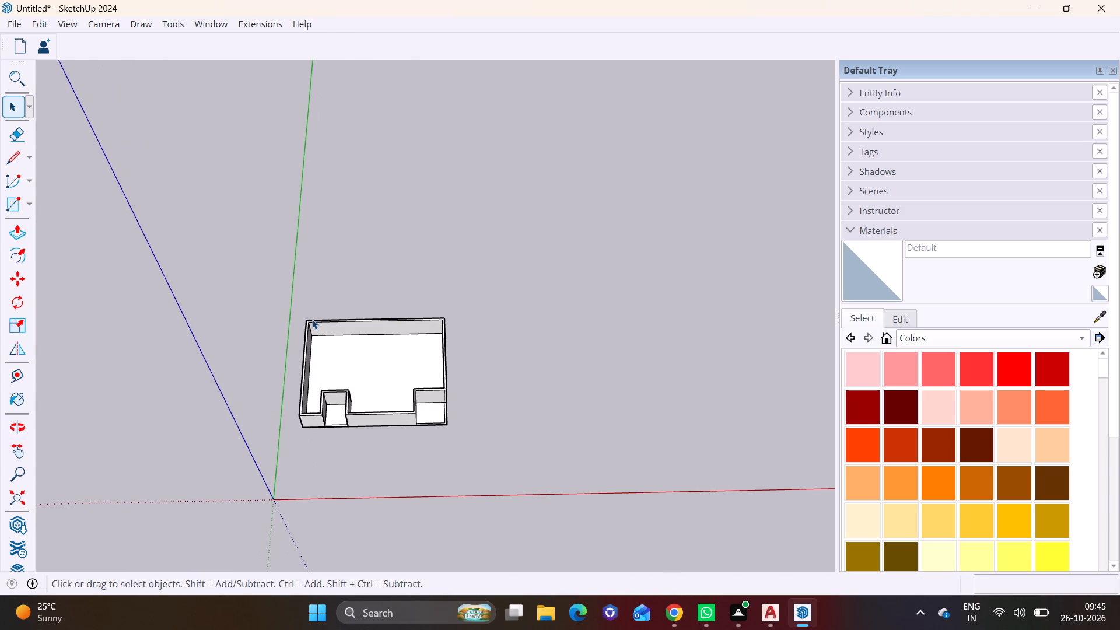
{"action": "left_click_drag", "start_coordinate": [292, 311], "coordinate": [506, 446]}
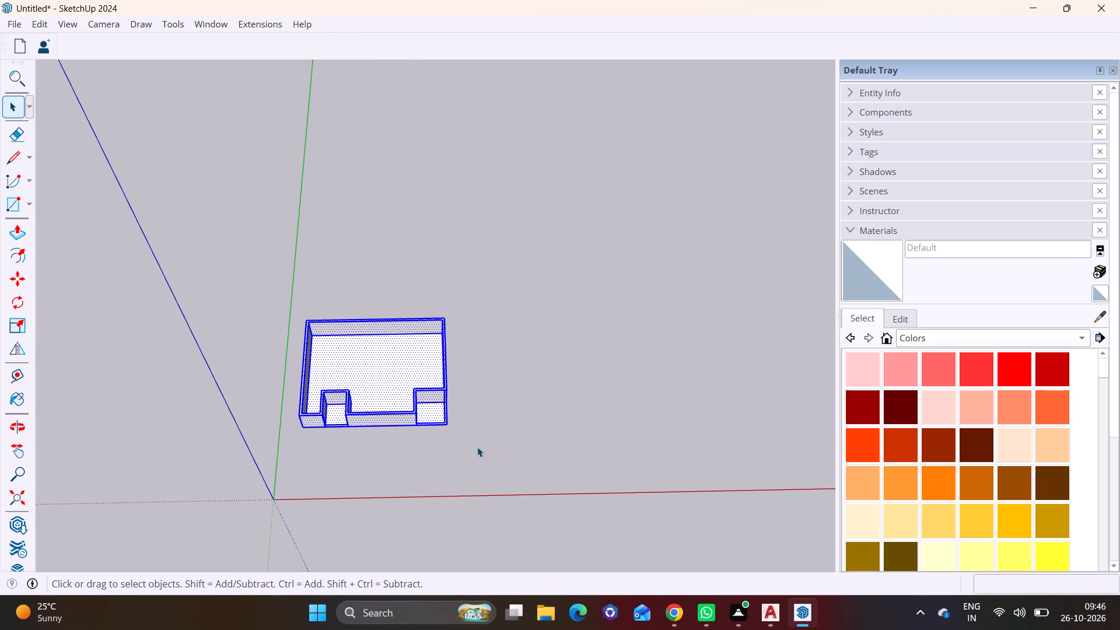
{"action": "key", "text": "m"}
{"action": "left_click", "coordinate": [444, 423]}
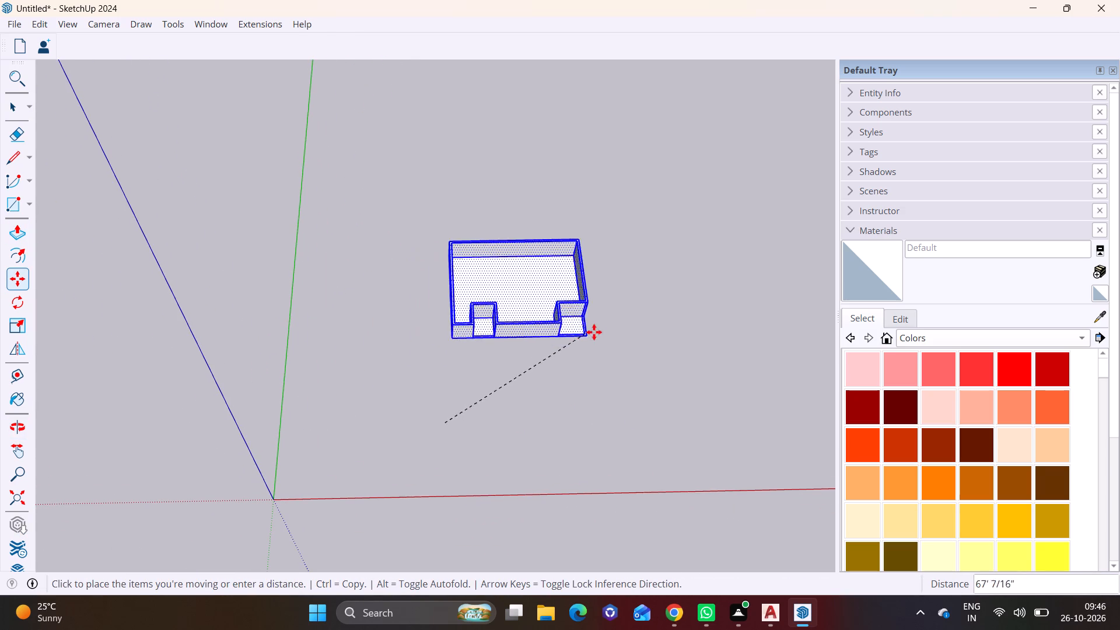
{"action": "scroll", "coordinate": [596, 332], "scroll_direction": "down", "scroll_amount": 10}
{"action": "middle_click_drag", "start_coordinate": [659, 330], "coordinate": [247, 474], "text": "shift"}
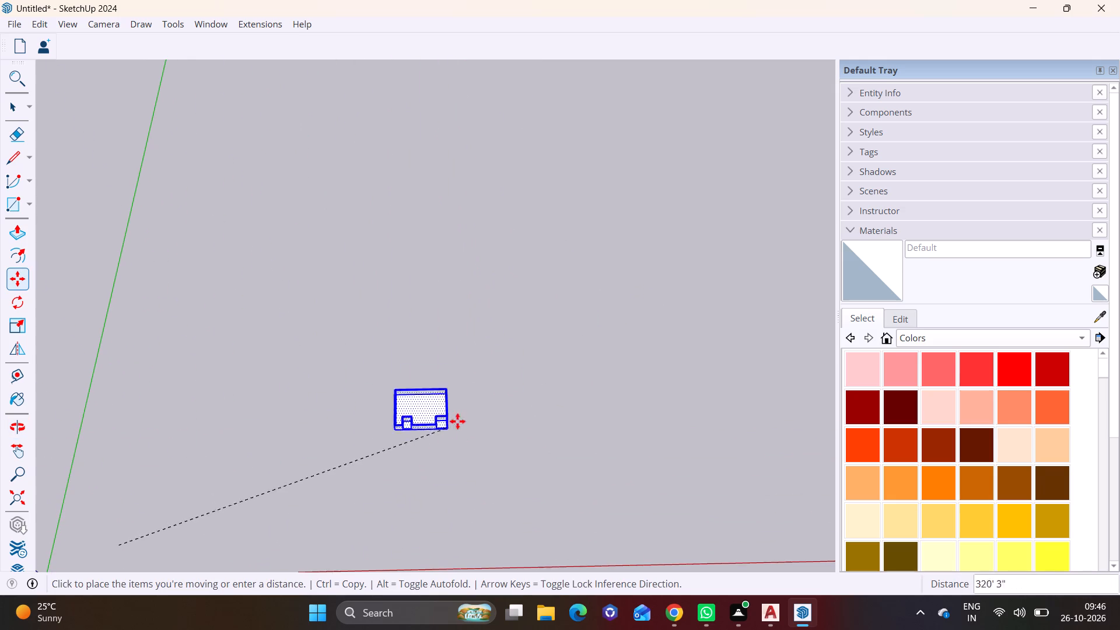
{"action": "left_click", "coordinate": [498, 388]}
{"action": "key", "text": "space"}
{"action": "left_click", "coordinate": [548, 412]}
Examine the raised walls and both front rooms of the moved building.
{"action": "scroll", "coordinate": [507, 393], "scroll_direction": "up", "scroll_amount": 4}
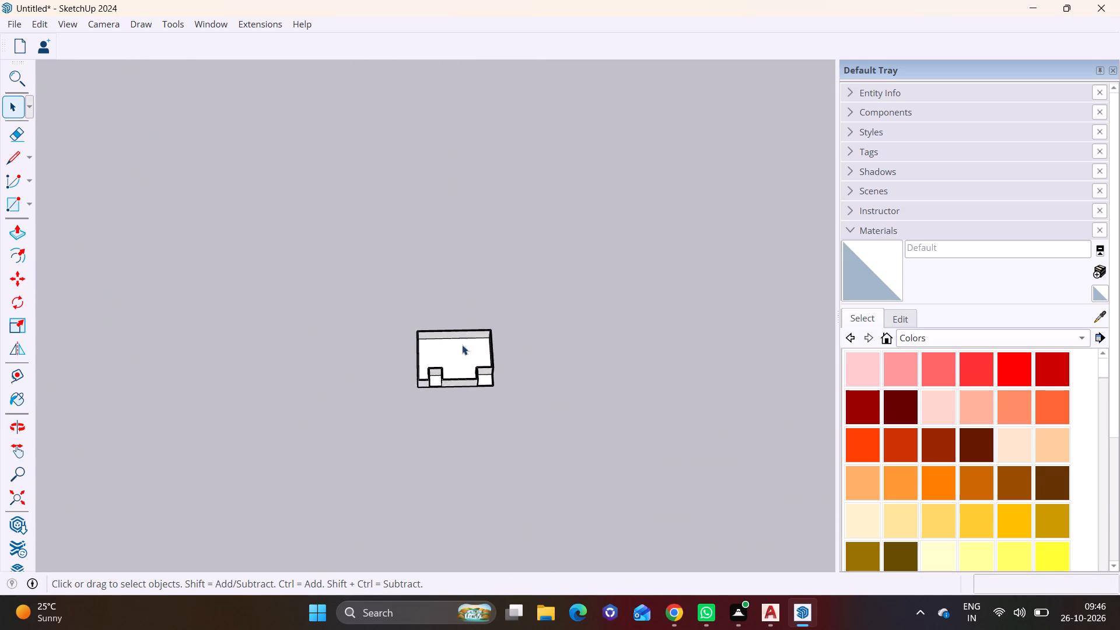
{"action": "scroll", "coordinate": [462, 345], "scroll_direction": "up", "scroll_amount": 11}
{"action": "middle_click_drag", "start_coordinate": [488, 407], "coordinate": [468, 249]}
{"action": "scroll", "coordinate": [537, 452], "scroll_direction": "up", "scroll_amount": 3}
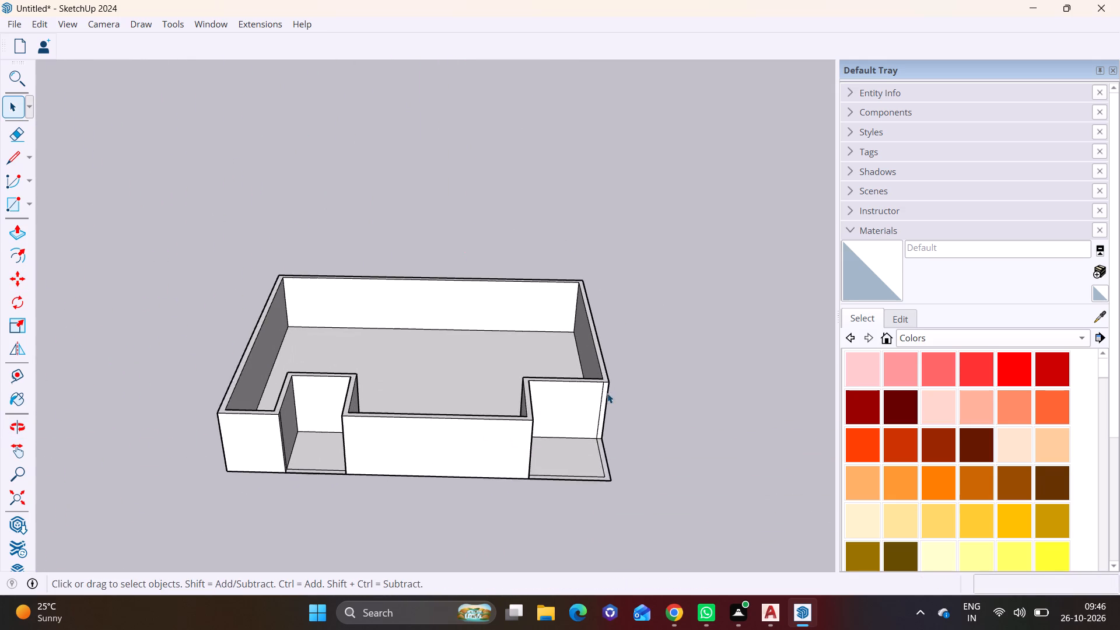
{"action": "scroll", "coordinate": [612, 394], "scroll_direction": "up", "scroll_amount": 7}
{"action": "scroll", "coordinate": [596, 409], "scroll_direction": "down", "scroll_amount": 7}
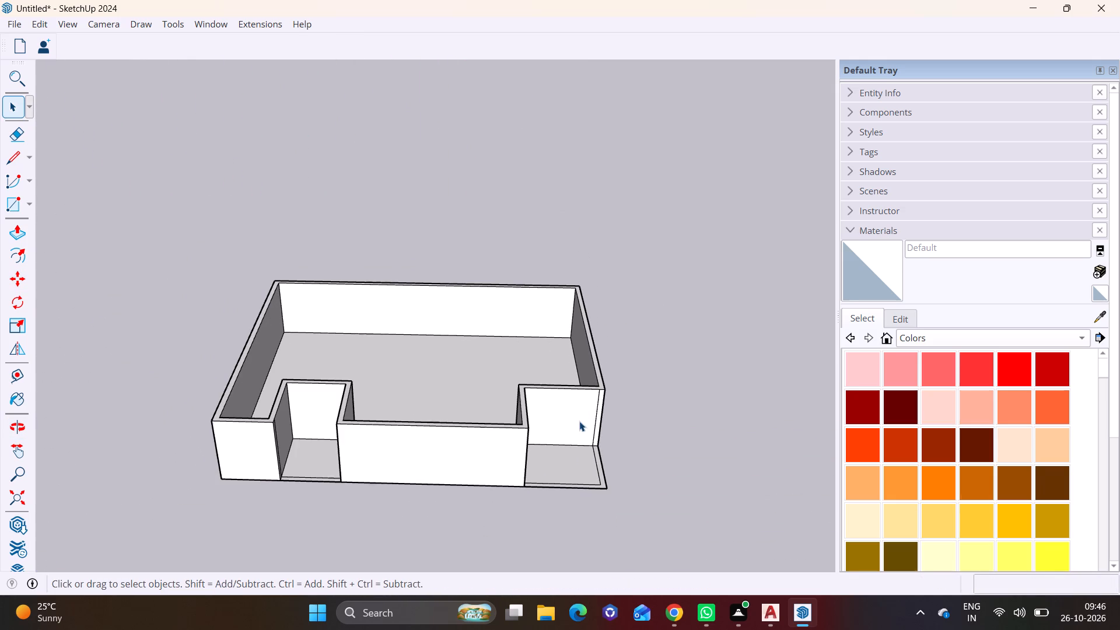
{"action": "scroll", "coordinate": [570, 418], "scroll_direction": "down", "scroll_amount": 2}
{"action": "scroll", "coordinate": [520, 436], "scroll_direction": "down", "scroll_amount": 2}
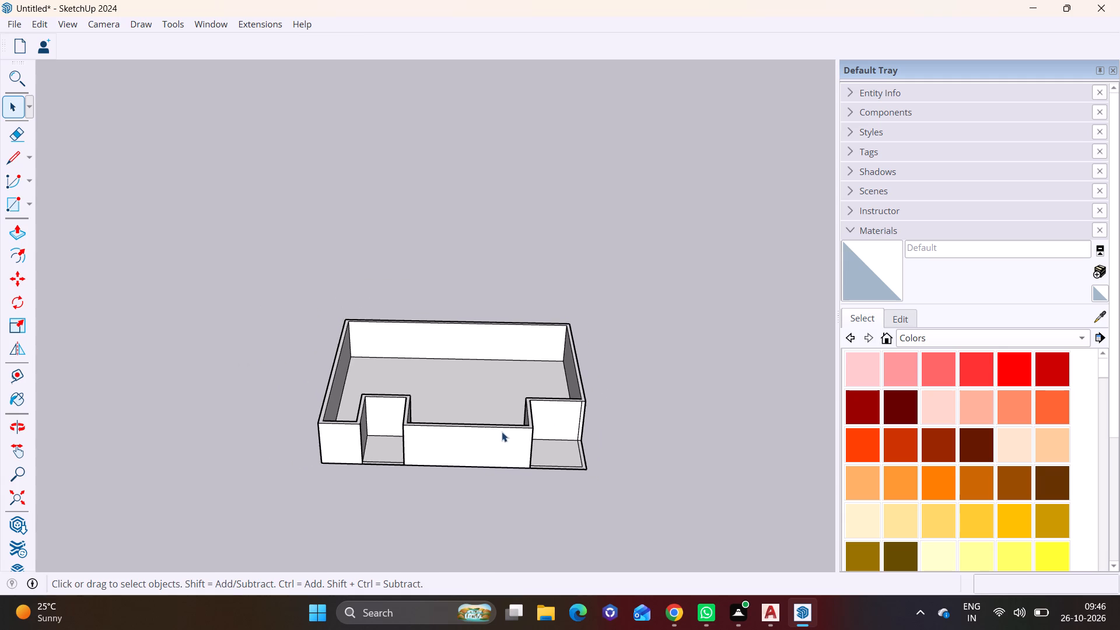
{"action": "middle_click_drag", "start_coordinate": [502, 432], "coordinate": [544, 481]}
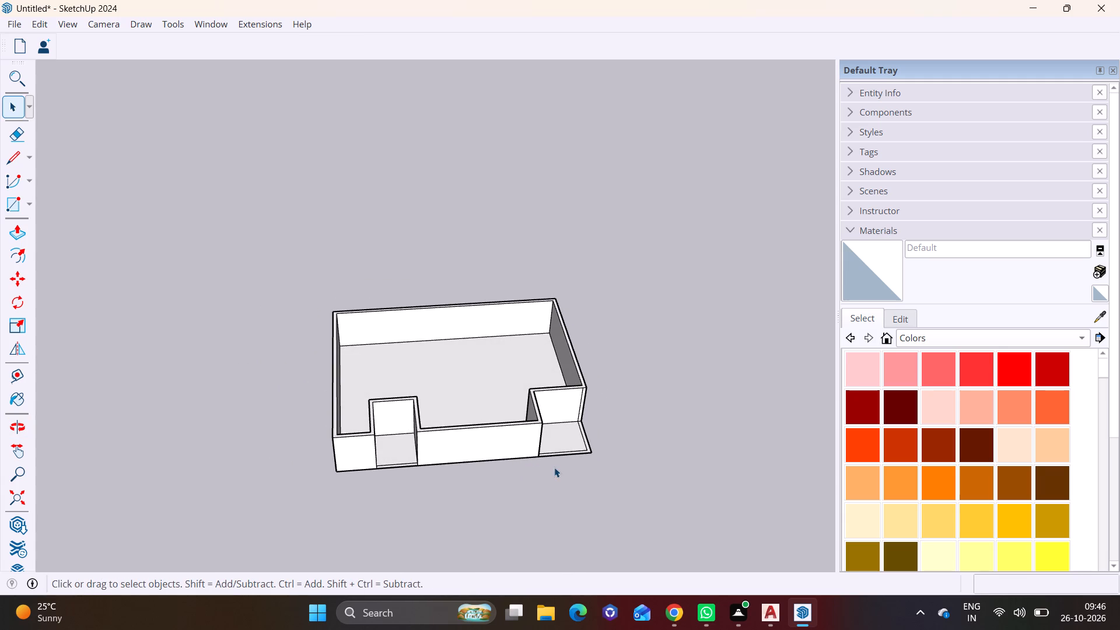
Draw a vertical rotated rectangle along the full back bottom edge of the building, extending 1' downward.
{"action": "middle_click_drag", "start_coordinate": [548, 459], "coordinate": [501, 362]}
{"action": "middle_click_drag", "start_coordinate": [484, 356], "coordinate": [392, 429]}
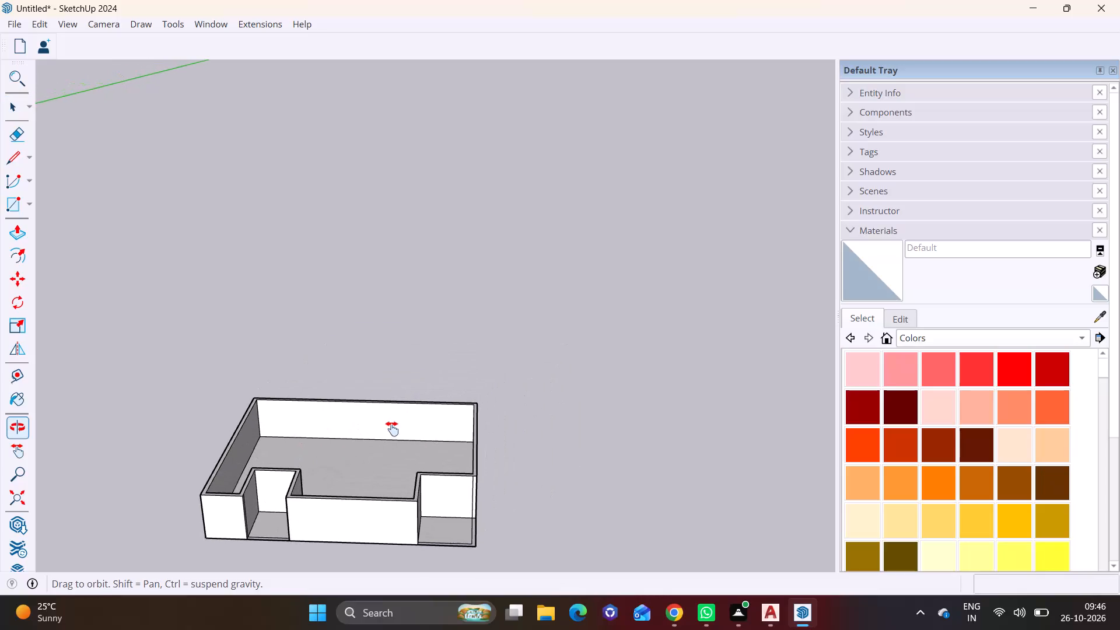
{"action": "middle_click_drag", "start_coordinate": [392, 429], "coordinate": [392, 438]}
{"action": "middle_click_drag", "start_coordinate": [400, 474], "coordinate": [411, 458]}
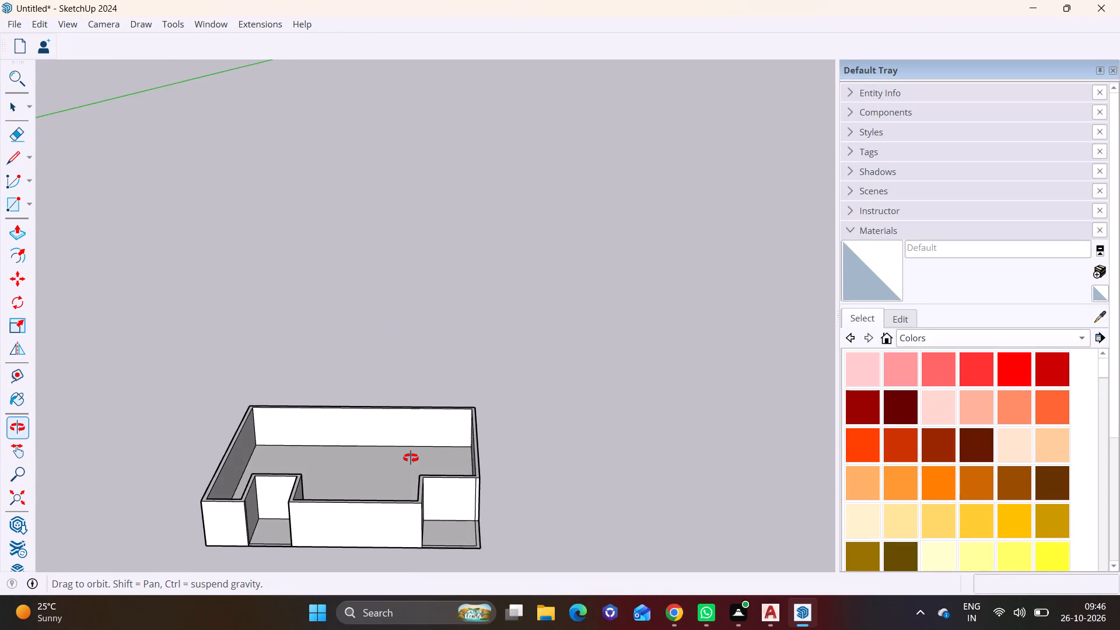
{"action": "middle_click_drag", "start_coordinate": [411, 458], "coordinate": [393, 544]}
{"action": "middle_click_drag", "start_coordinate": [381, 484], "coordinate": [379, 446], "text": "shift"}
{"action": "scroll", "coordinate": [361, 444], "scroll_direction": "up", "scroll_amount": 4}
{"action": "middle_click_drag", "start_coordinate": [339, 463], "coordinate": [357, 445]}
{"action": "middle_click_drag", "start_coordinate": [369, 467], "coordinate": [407, 280]}
{"action": "middle_click_drag", "start_coordinate": [408, 481], "coordinate": [411, 375]}
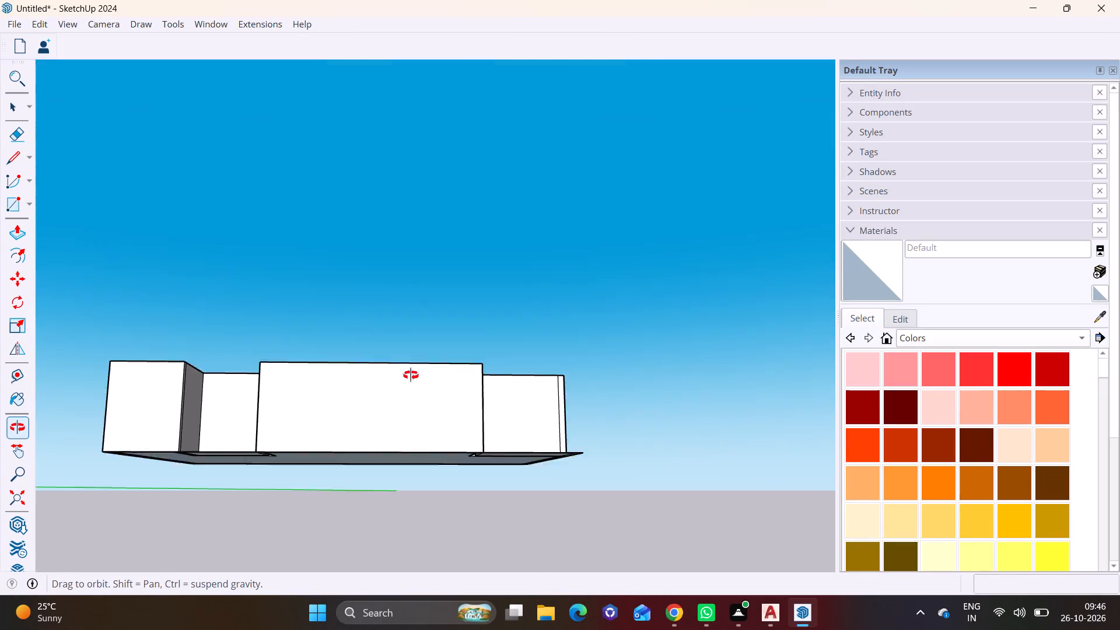
{"action": "middle_click_drag", "start_coordinate": [411, 375], "coordinate": [423, 283]}
{"action": "middle_click_drag", "start_coordinate": [403, 540], "coordinate": [417, 446], "text": "shift"}
{"action": "left_click", "coordinate": [29, 203]}
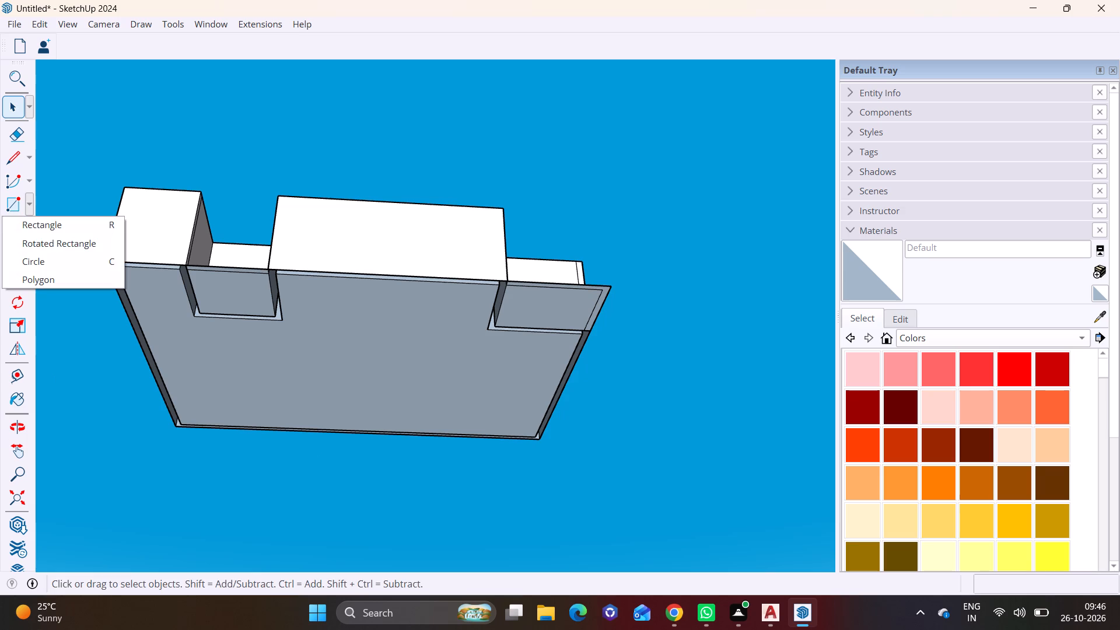
{"action": "left_click", "coordinate": [35, 237]}
{"action": "scroll", "coordinate": [207, 461], "scroll_direction": "up", "scroll_amount": 3}
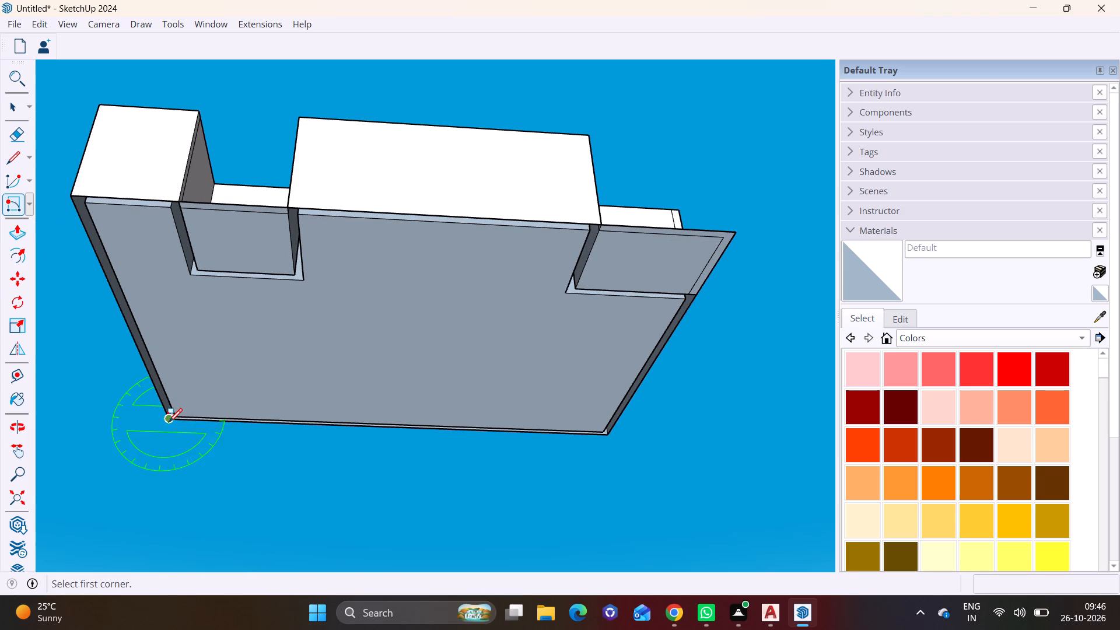
{"action": "left_click", "coordinate": [169, 424]}
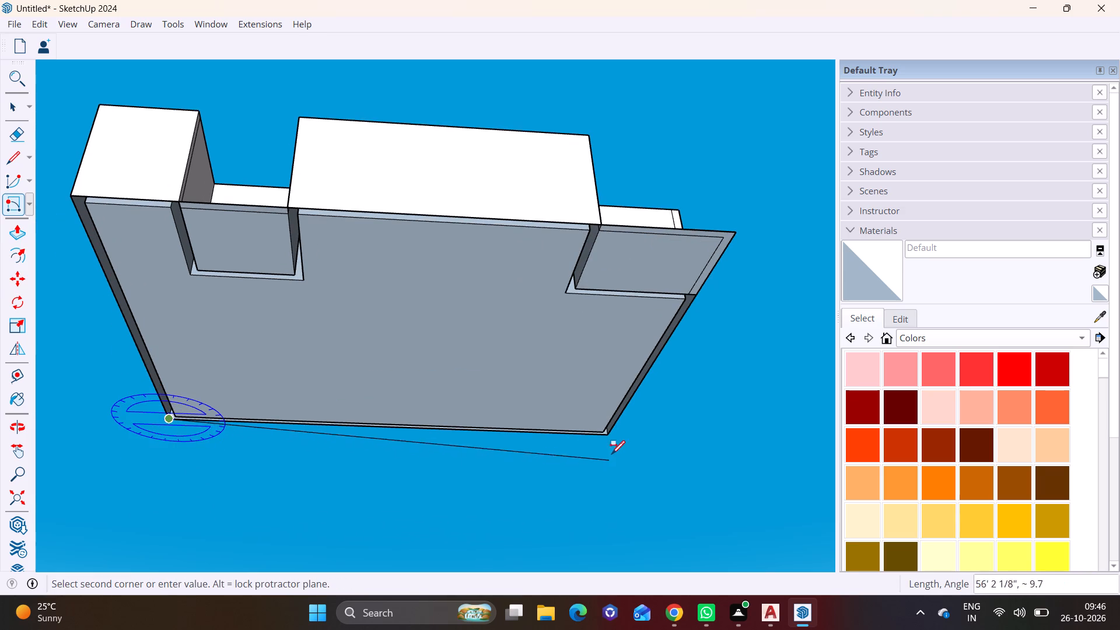
{"action": "left_click", "coordinate": [609, 436]}
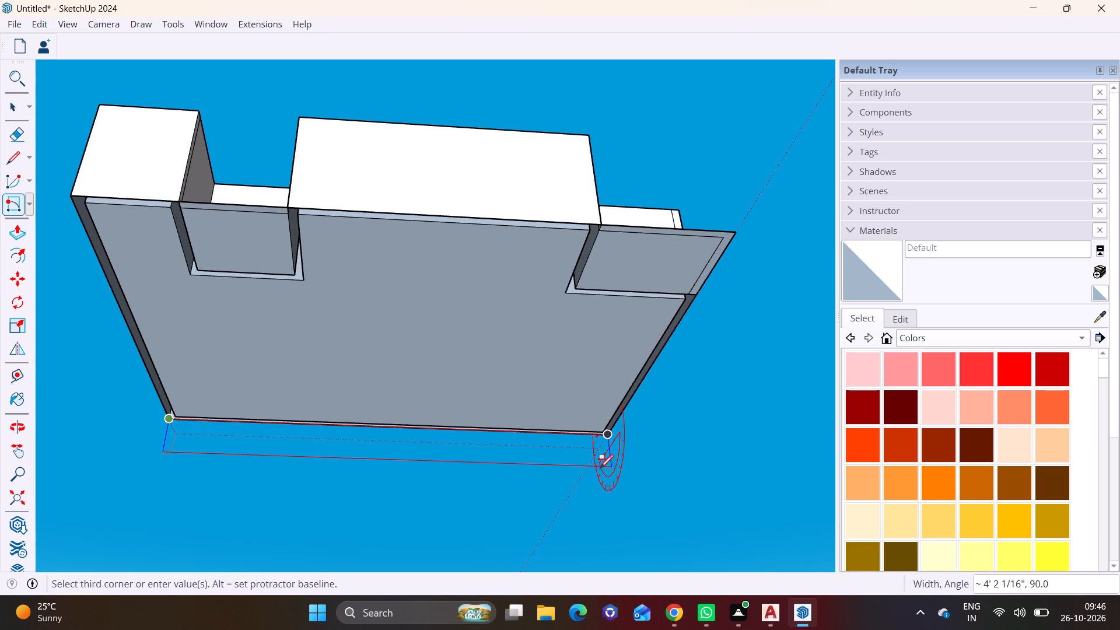
{"action": "type", "text": "1'"}
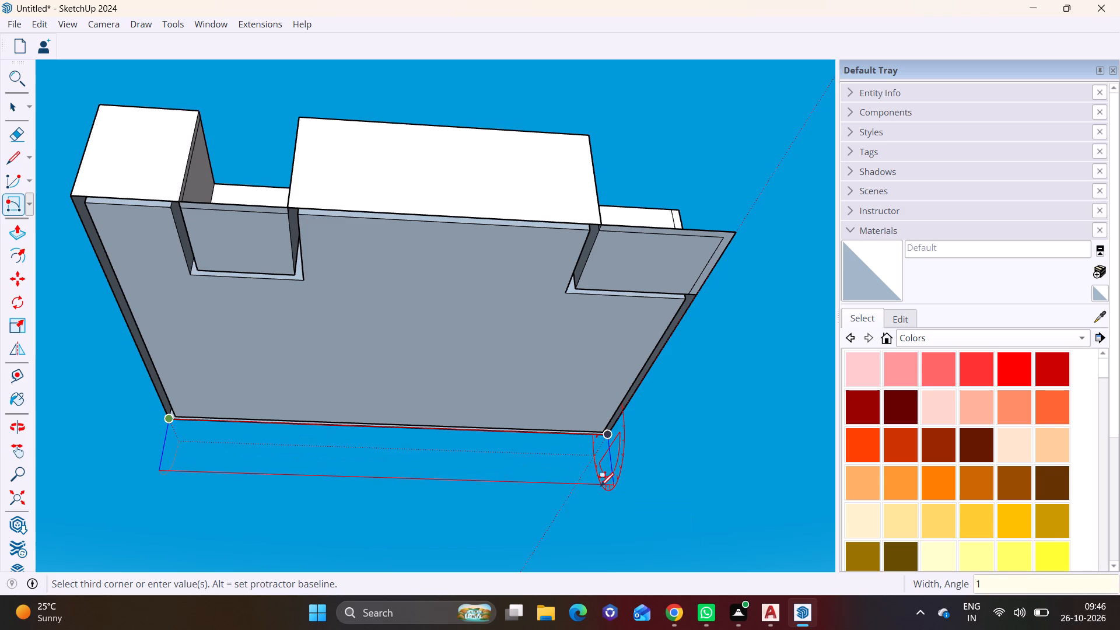
{"action": "key", "text": "Return"}
{"action": "key", "text": "space"}
Make the 1' strip face and its edges below the back wall into a group.
{"action": "scroll", "coordinate": [542, 447], "scroll_direction": "up", "scroll_amount": 3}
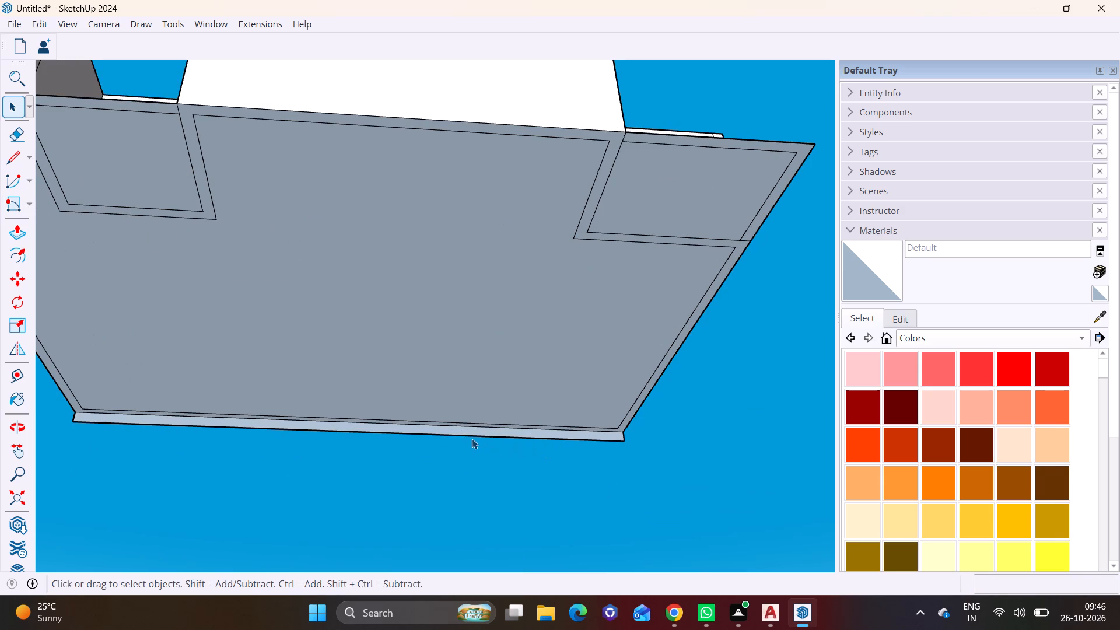
{"action": "double_click", "coordinate": [468, 433]}
{"action": "right_click", "coordinate": [468, 433]}
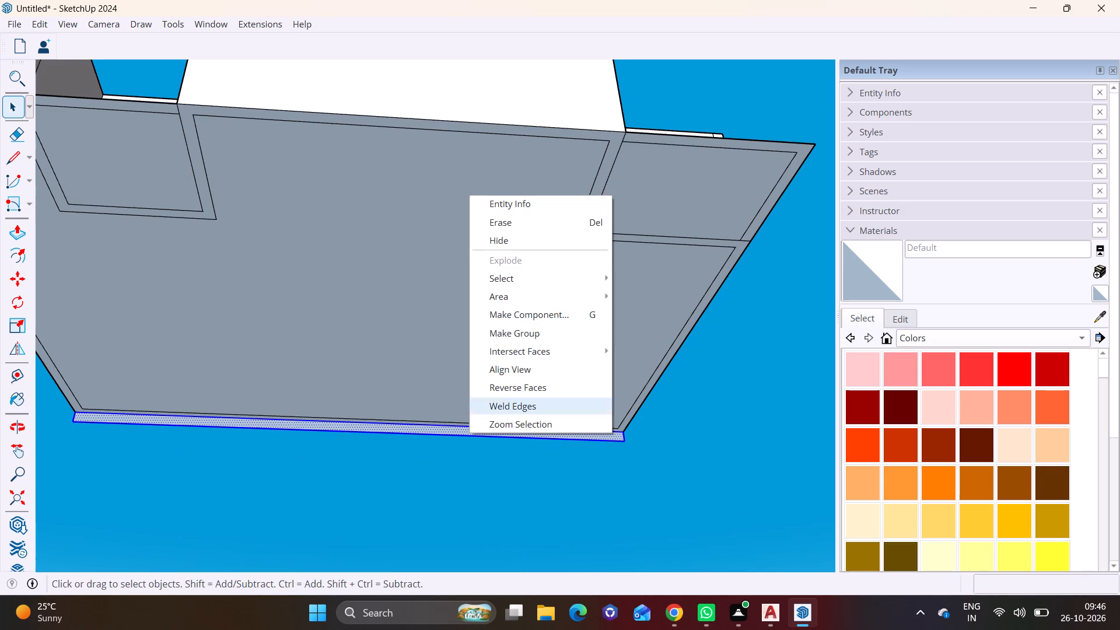
{"action": "left_click", "coordinate": [514, 334]}
Open the strip group and push/pull its face 40' under the building to the front edge, making the base slab.
{"action": "triple_click", "coordinate": [352, 424]}
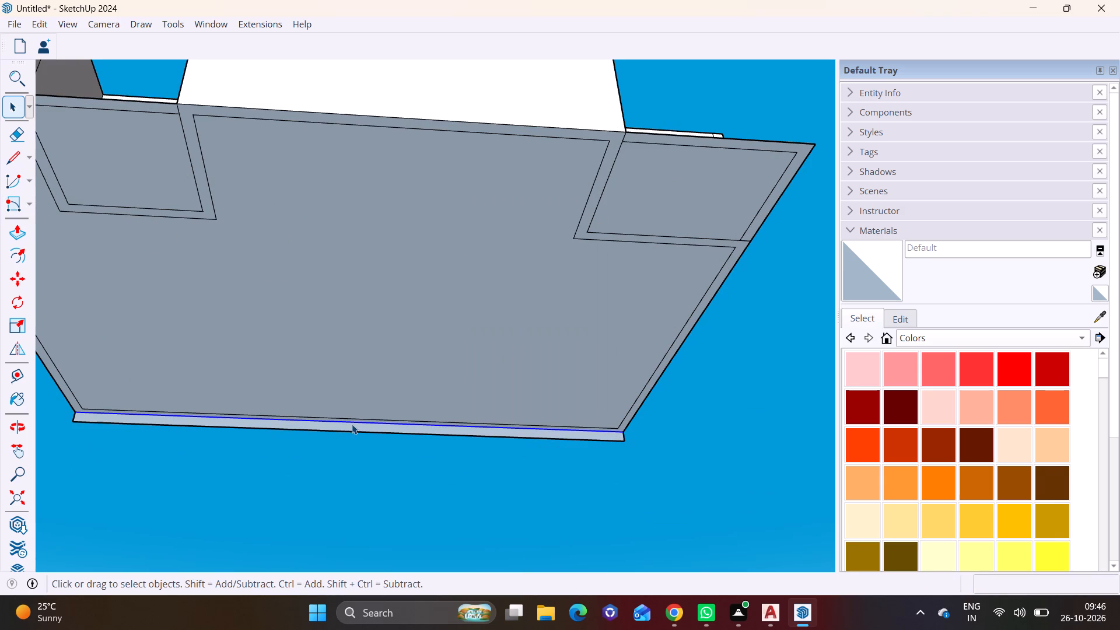
{"action": "left_click", "coordinate": [344, 426]}
{"action": "left_click", "coordinate": [344, 426]}
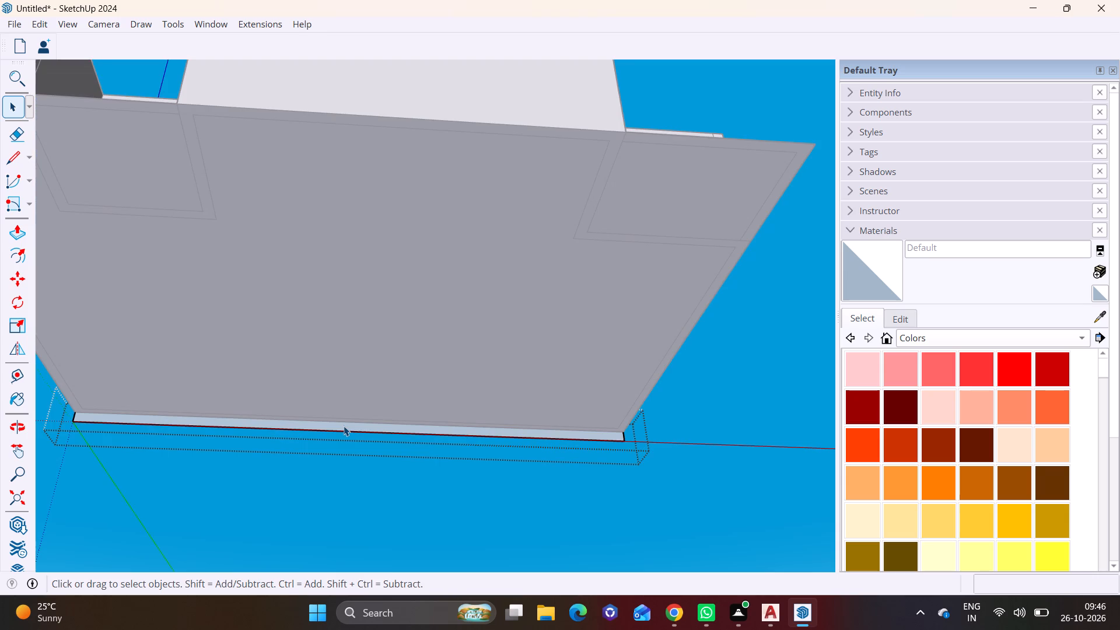
{"action": "left_click", "coordinate": [344, 426]}
{"action": "left_click", "coordinate": [22, 228]}
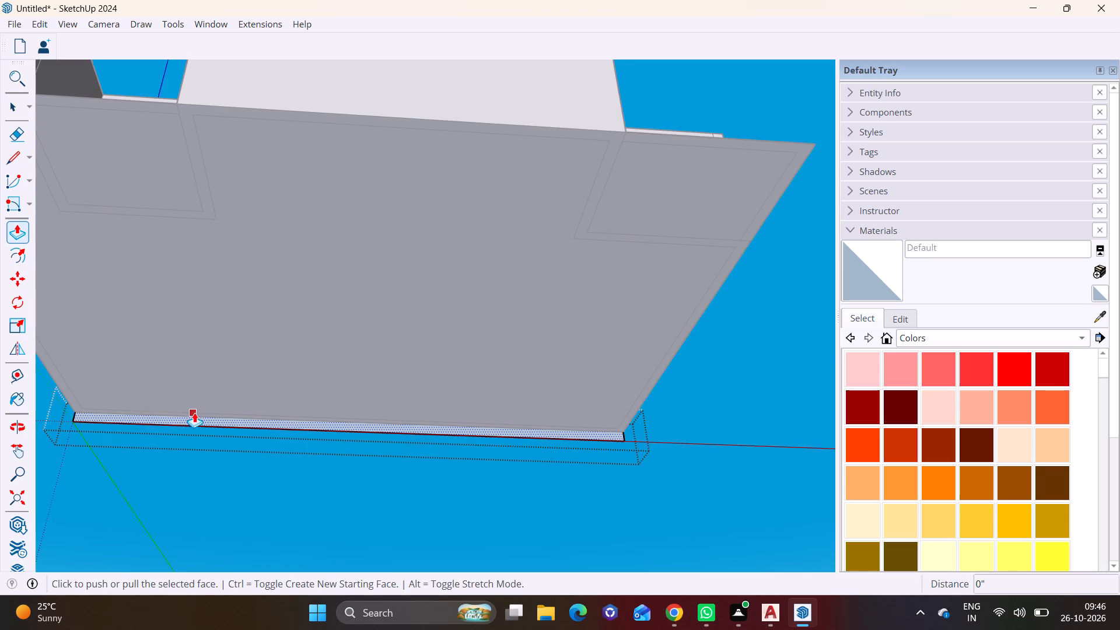
{"action": "left_click", "coordinate": [198, 419]}
{"action": "scroll", "coordinate": [323, 267], "scroll_direction": "down", "scroll_amount": 6}
{"action": "middle_click_drag", "start_coordinate": [373, 234], "coordinate": [353, 268]}
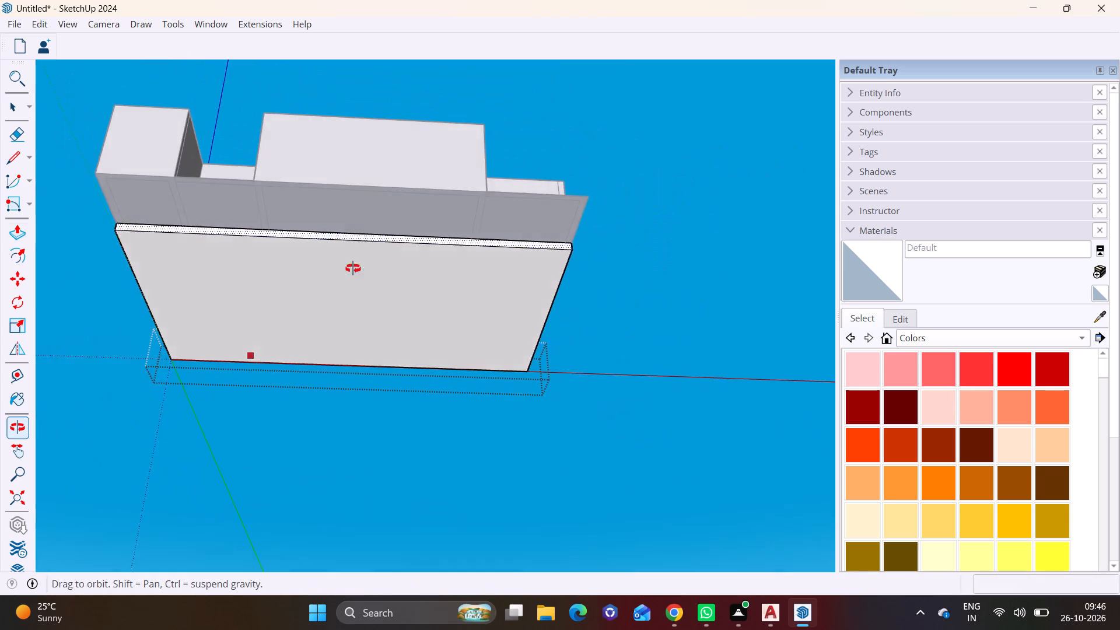
{"action": "middle_click_drag", "start_coordinate": [353, 268], "coordinate": [229, 470]}
{"action": "left_click", "coordinate": [423, 261]}
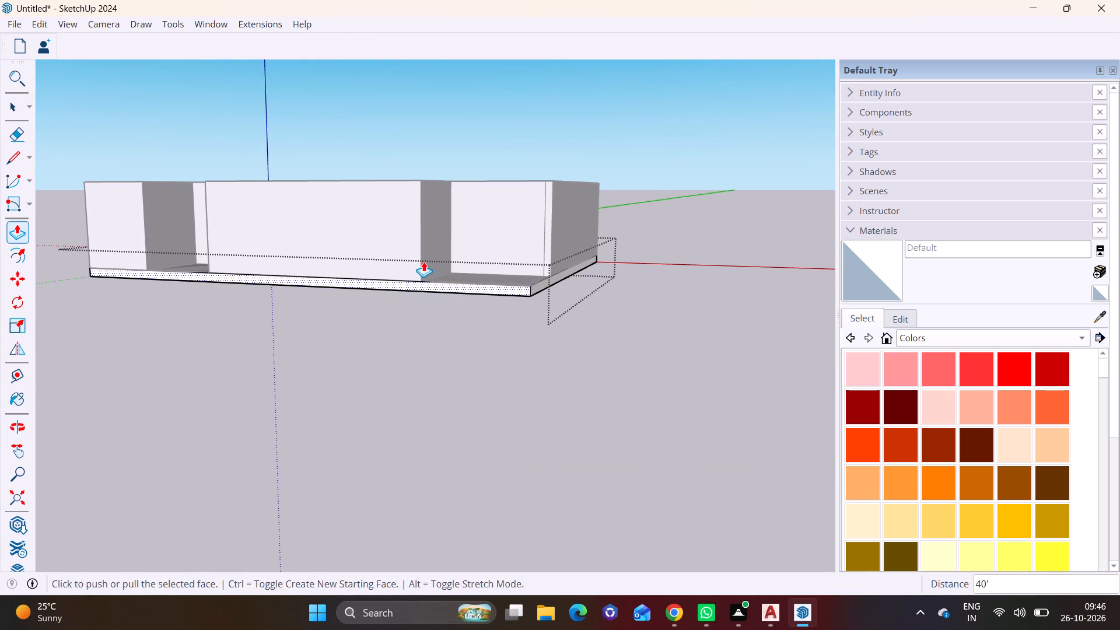
{"action": "key", "text": "space"}
{"action": "left_click", "coordinate": [360, 387]}
Erase the leftover front floor line and the vertical line on each side wall of the recessed front room.
{"action": "scroll", "coordinate": [334, 350], "scroll_direction": "down", "scroll_amount": 6}
{"action": "middle_click_drag", "start_coordinate": [204, 391], "coordinate": [264, 453]}
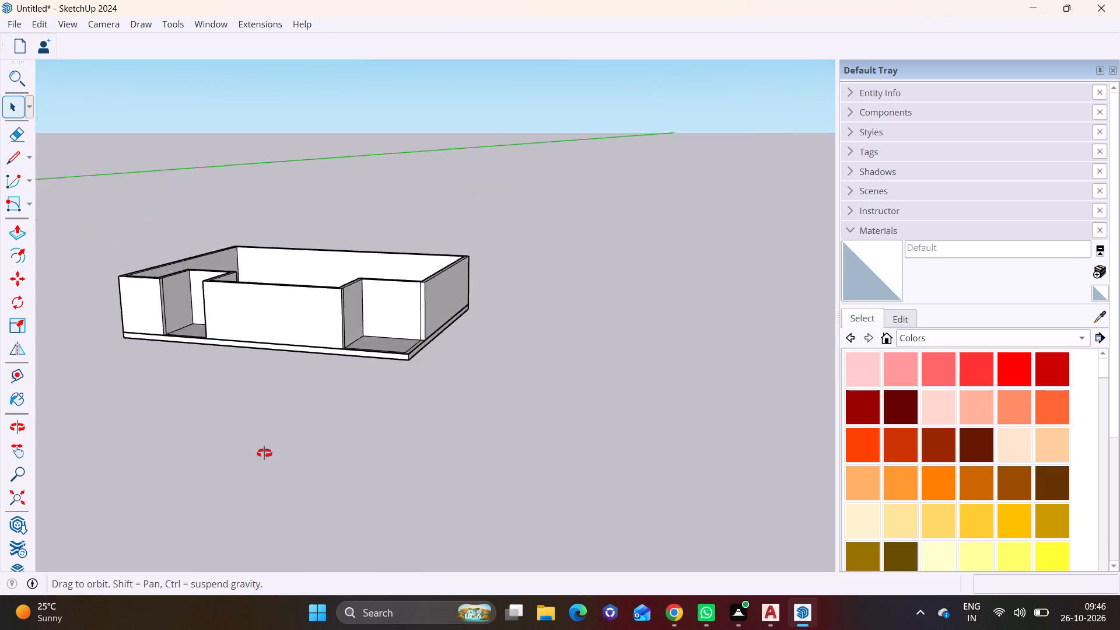
{"action": "middle_click_drag", "start_coordinate": [264, 453], "coordinate": [303, 528]}
{"action": "middle_click_drag", "start_coordinate": [286, 461], "coordinate": [553, 514], "text": "shift"}
{"action": "scroll", "coordinate": [456, 421], "scroll_direction": "up", "scroll_amount": 3}
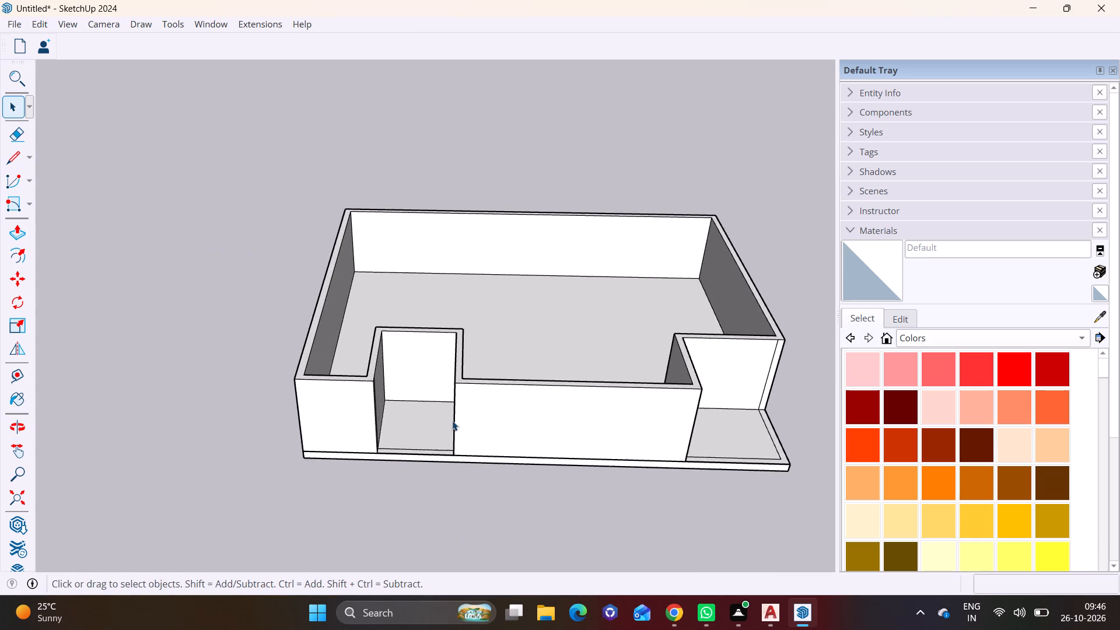
{"action": "scroll", "coordinate": [452, 421], "scroll_direction": "up", "scroll_amount": 6}
{"action": "middle_click_drag", "start_coordinate": [412, 446], "coordinate": [324, 413]}
{"action": "middle_click_drag", "start_coordinate": [407, 435], "coordinate": [393, 490]}
{"action": "scroll", "coordinate": [349, 416], "scroll_direction": "up", "scroll_amount": 3}
{"action": "left_click", "coordinate": [332, 439]}
{"action": "key", "text": "Delete"}
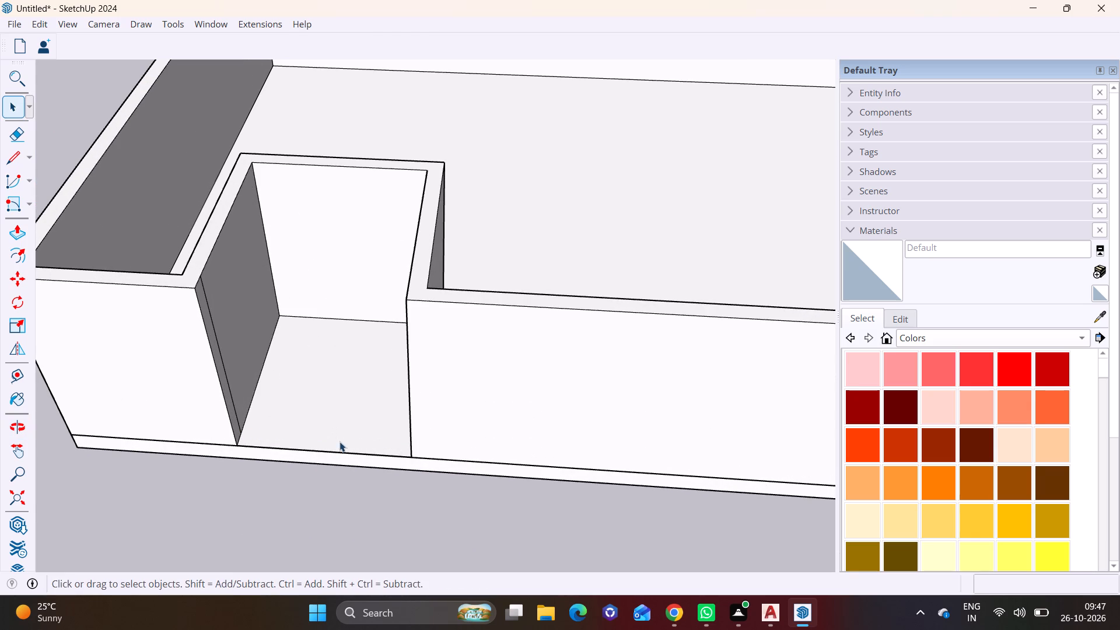
{"action": "left_click", "coordinate": [232, 398]}
{"action": "key", "text": "Delete"}
{"action": "middle_click_drag", "start_coordinate": [307, 419], "coordinate": [314, 424]}
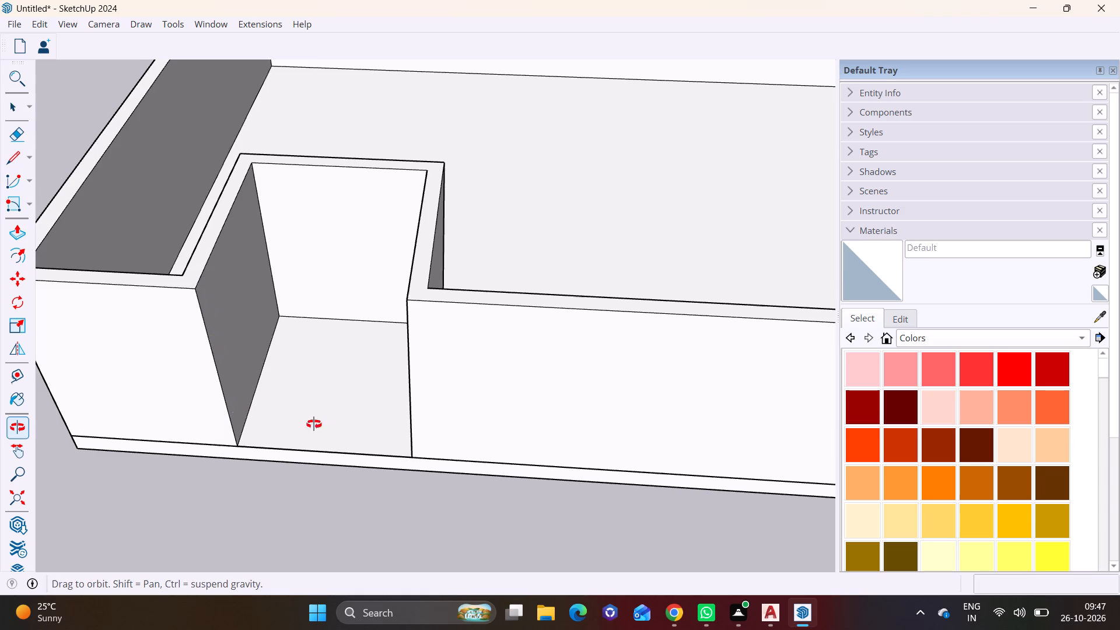
{"action": "middle_click_drag", "start_coordinate": [314, 424], "coordinate": [506, 427]}
{"action": "left_click", "coordinate": [499, 381]}
{"action": "key", "text": "Delete"}
Erase the leftover vertical lines on the corner room's side and back walls and the two inner floor lines along its open edges.
{"action": "scroll", "coordinate": [499, 380], "scroll_direction": "down", "scroll_amount": 4}
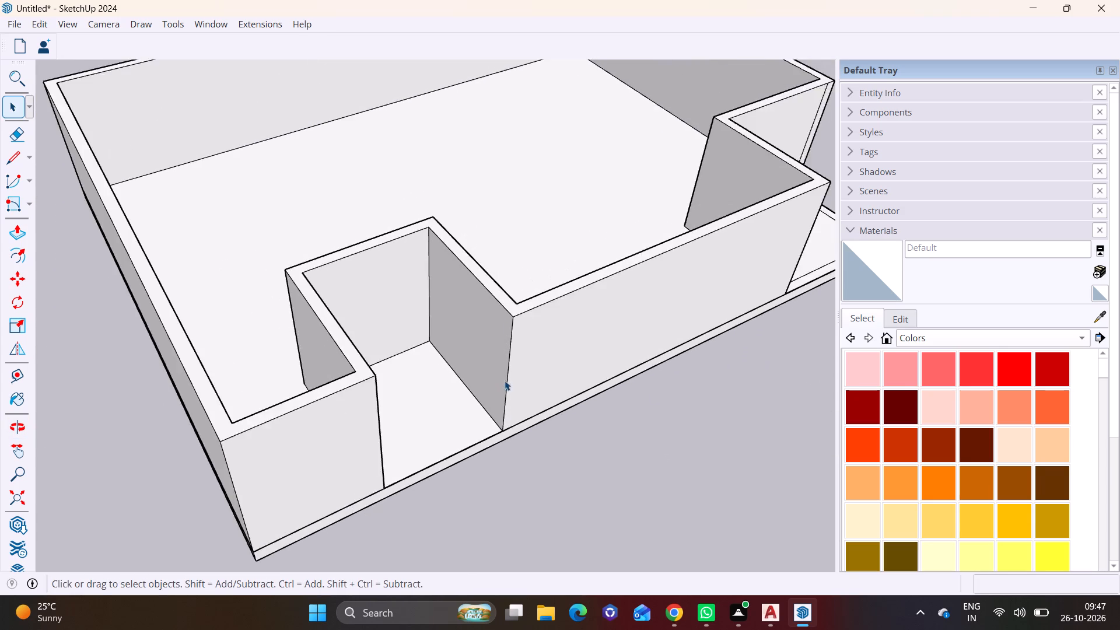
{"action": "scroll", "coordinate": [505, 380], "scroll_direction": "down", "scroll_amount": 2}
{"action": "middle_click_drag", "start_coordinate": [582, 379], "coordinate": [105, 435], "text": "shift"}
{"action": "middle_click_drag", "start_coordinate": [202, 366], "coordinate": [22, 317]}
{"action": "middle_click_drag", "start_coordinate": [463, 275], "coordinate": [443, 429], "text": "shift"}
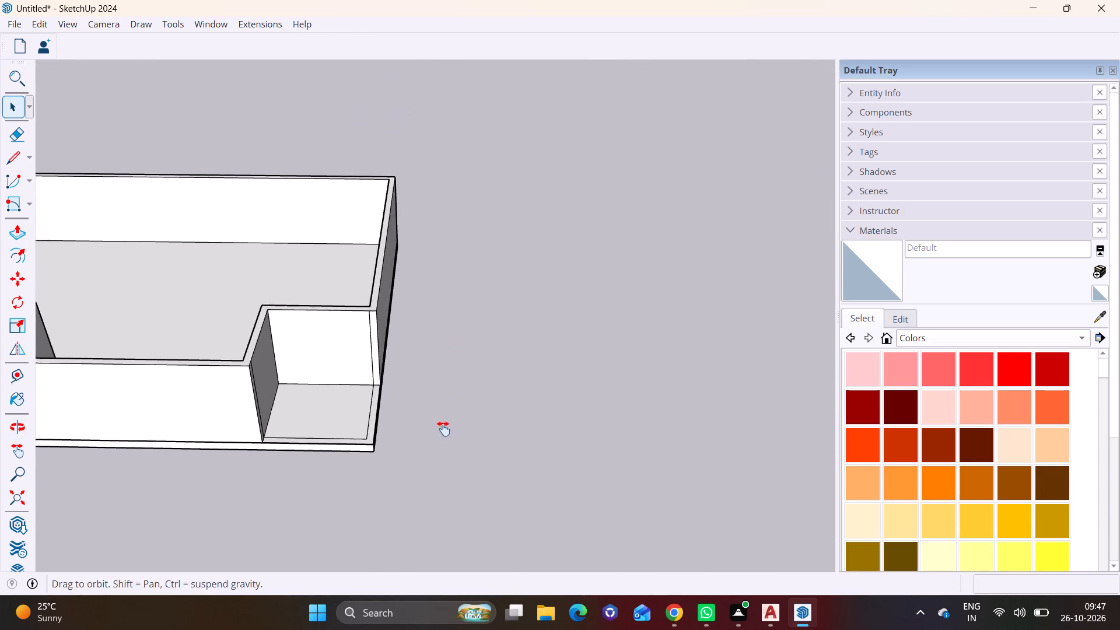
{"action": "middle_click_drag", "start_coordinate": [443, 429], "coordinate": [440, 438], "text": "shift"}
{"action": "scroll", "coordinate": [379, 396], "scroll_direction": "up", "scroll_amount": 6}
{"action": "middle_click_drag", "start_coordinate": [239, 446], "coordinate": [115, 451]}
{"action": "scroll", "coordinate": [222, 447], "scroll_direction": "up", "scroll_amount": 1}
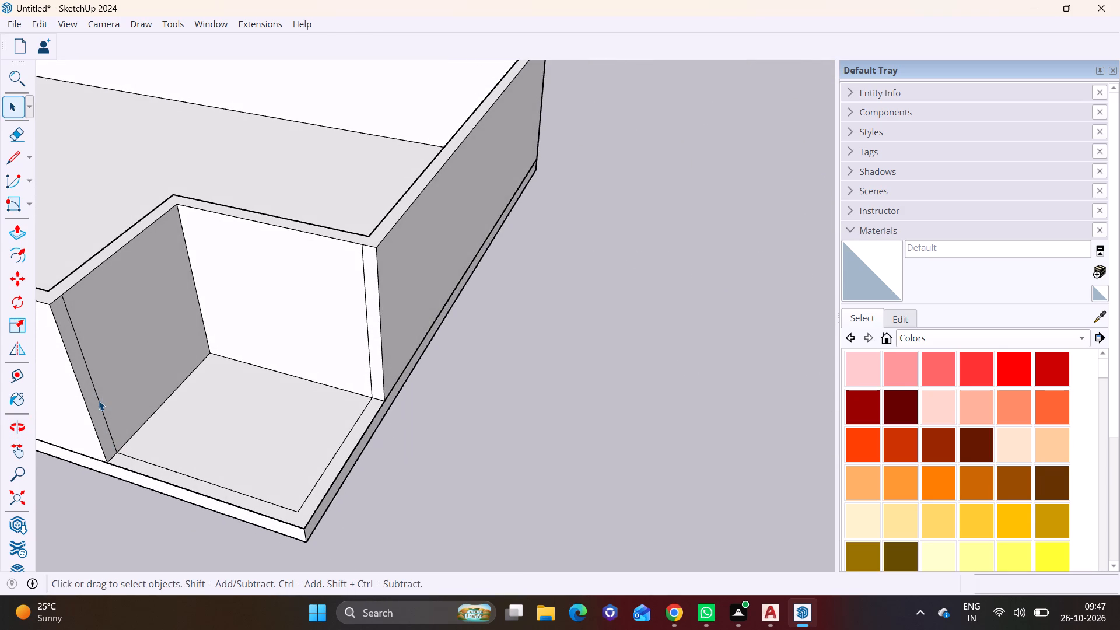
{"action": "left_click", "coordinate": [99, 400]}
{"action": "key", "text": "Delete"}
{"action": "left_click_drag", "start_coordinate": [123, 449], "coordinate": [155, 465]}
{"action": "left_click", "coordinate": [177, 470]}
{"action": "left_click", "coordinate": [185, 467]}
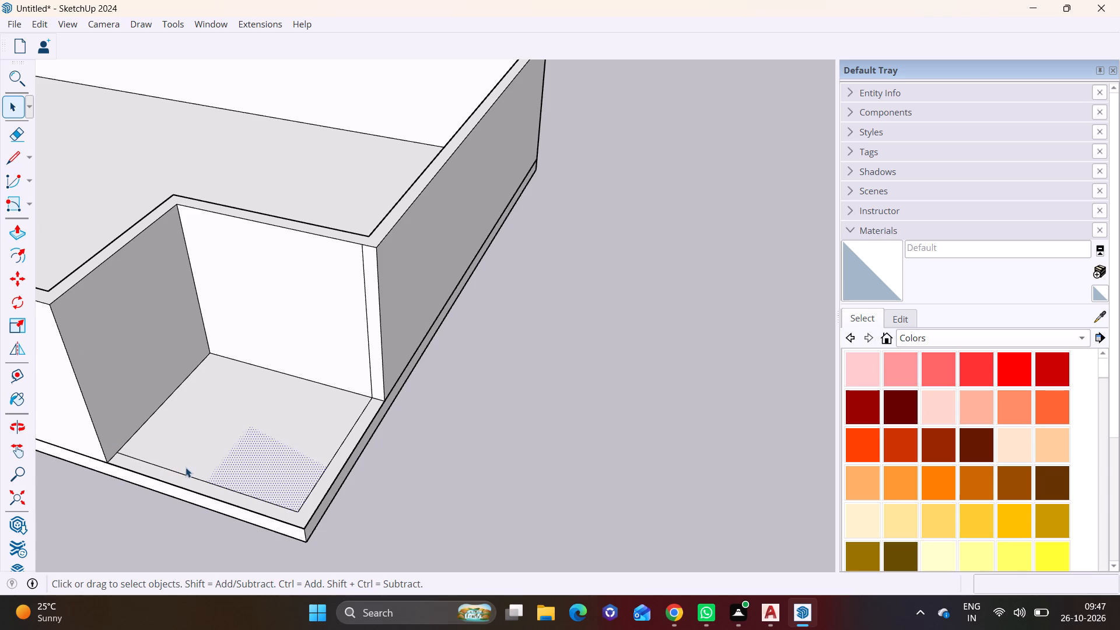
{"action": "left_click", "coordinate": [186, 474]}
{"action": "key", "text": "Delete"}
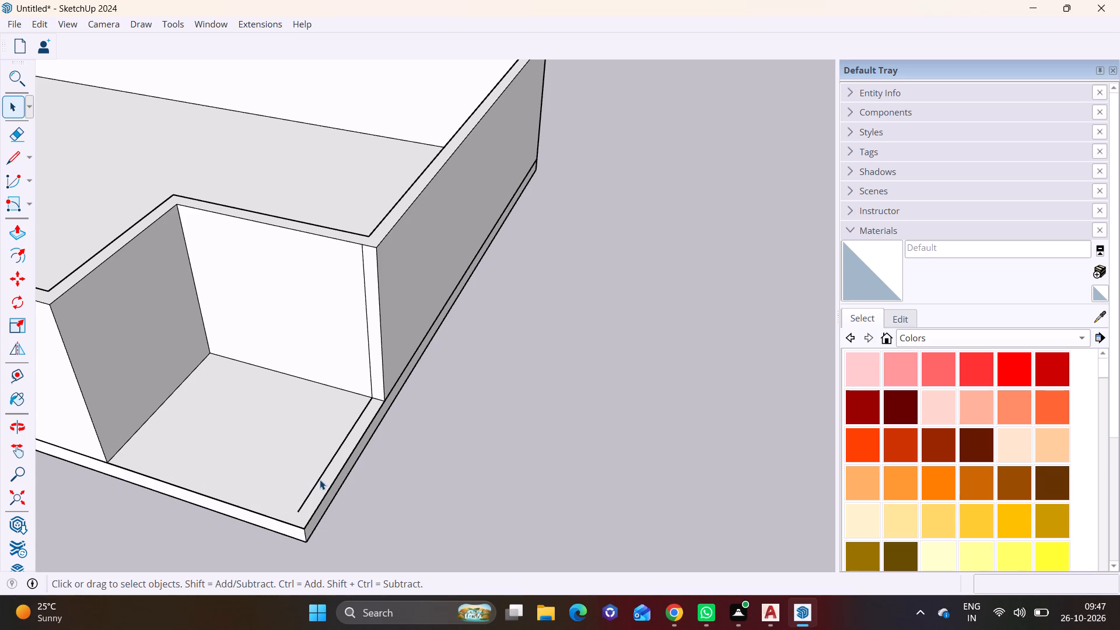
{"action": "left_click", "coordinate": [320, 480]}
{"action": "key", "text": "Delete"}
{"action": "left_click", "coordinate": [370, 362]}
{"action": "key", "text": "Delete"}
{"action": "scroll", "coordinate": [385, 508], "scroll_direction": "down", "scroll_amount": 3}
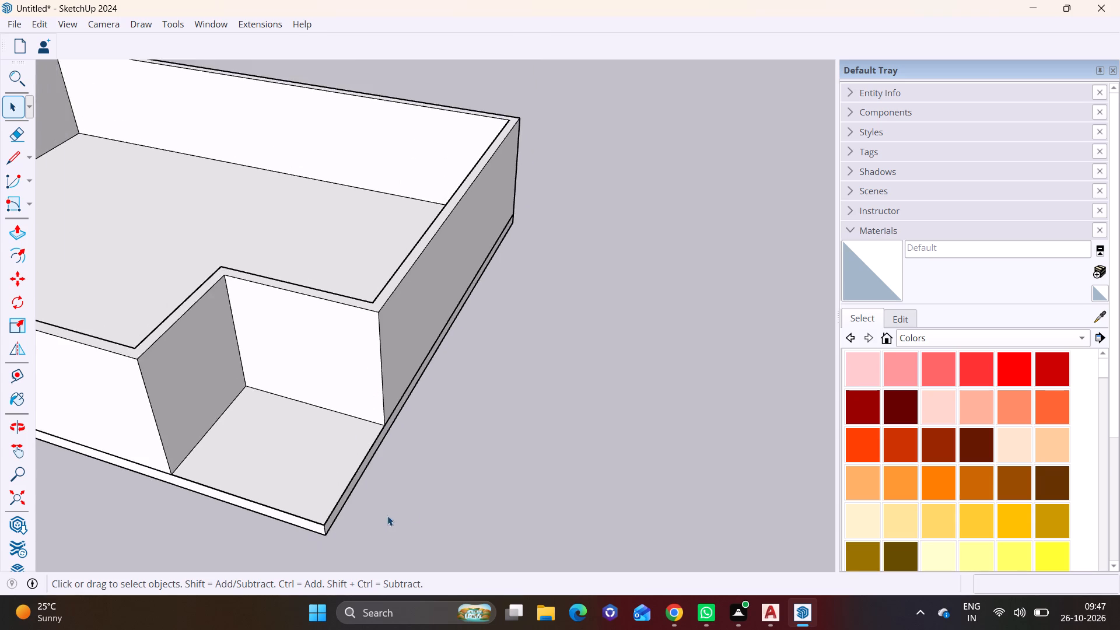
Examine the cleaned-up storey and its base slab from above and from the front.
{"action": "scroll", "coordinate": [387, 516], "scroll_direction": "down", "scroll_amount": 8}
{"action": "middle_click_drag", "start_coordinate": [421, 413], "coordinate": [843, 297]}
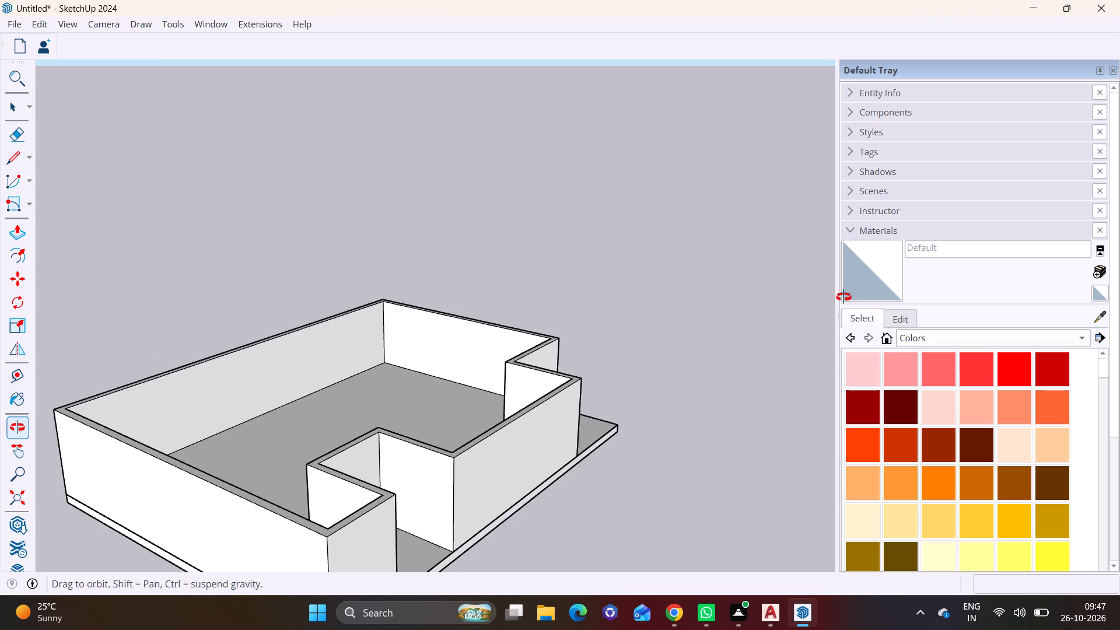
{"action": "middle_click_drag", "start_coordinate": [843, 297], "coordinate": [549, 328]}
{"action": "scroll", "coordinate": [356, 406], "scroll_direction": "down", "scroll_amount": 5}
{"action": "middle_click_drag", "start_coordinate": [379, 405], "coordinate": [428, 433], "text": "shift"}
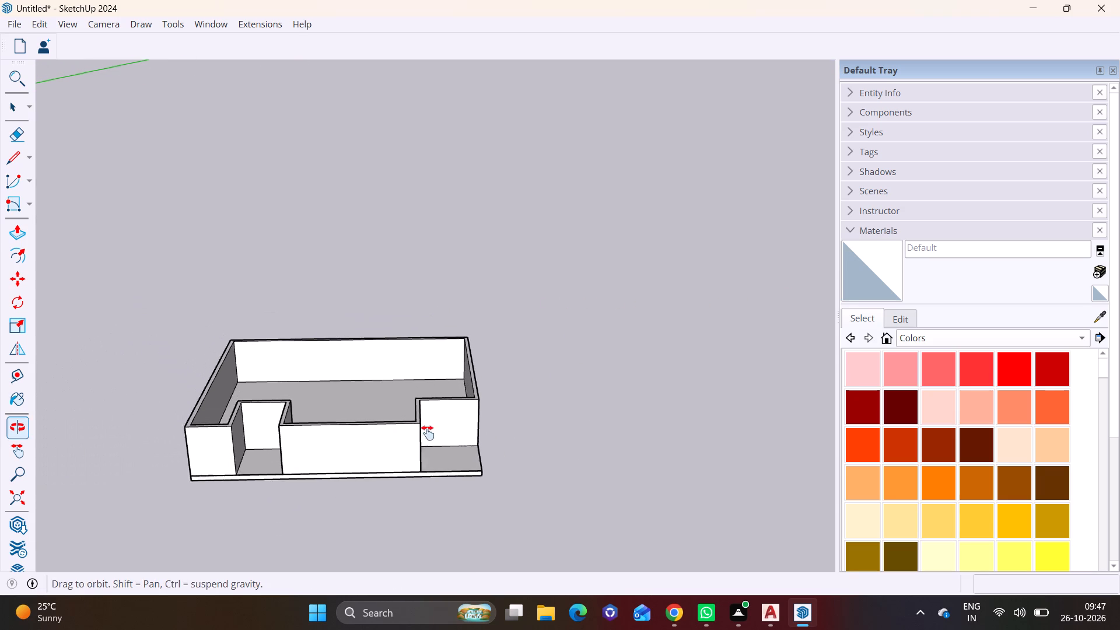
{"action": "middle_click_drag", "start_coordinate": [428, 433], "coordinate": [428, 433], "text": "shift"}
{"action": "middle_click_drag", "start_coordinate": [346, 468], "coordinate": [342, 359]}
{"action": "scroll", "coordinate": [345, 426], "scroll_direction": "up", "scroll_amount": 2}
{"action": "middle_click_drag", "start_coordinate": [339, 437], "coordinate": [316, 434], "text": "shift"}
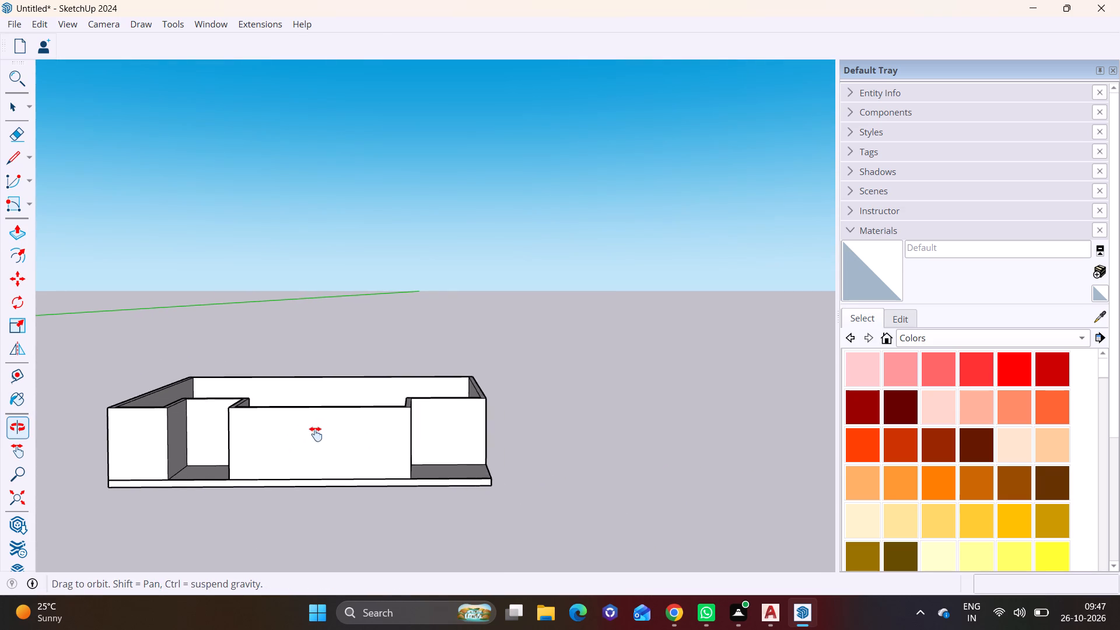
{"action": "middle_click_drag", "start_coordinate": [316, 434], "coordinate": [246, 462], "text": "shift"}
{"action": "middle_click_drag", "start_coordinate": [324, 466], "coordinate": [322, 463], "text": "shift"}
{"action": "scroll", "coordinate": [323, 465], "scroll_direction": "up", "scroll_amount": 1, "text": "shift"}
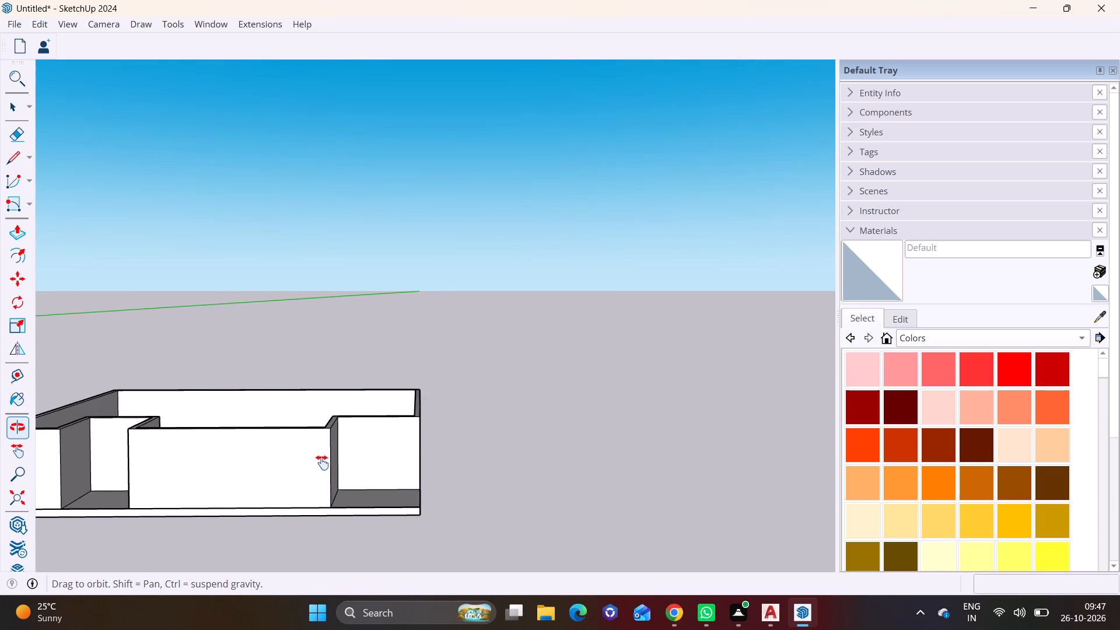
{"action": "middle_click_drag", "start_coordinate": [322, 463], "coordinate": [363, 448], "text": "shift"}
{"action": "scroll", "coordinate": [338, 453], "scroll_direction": "up", "scroll_amount": 2}
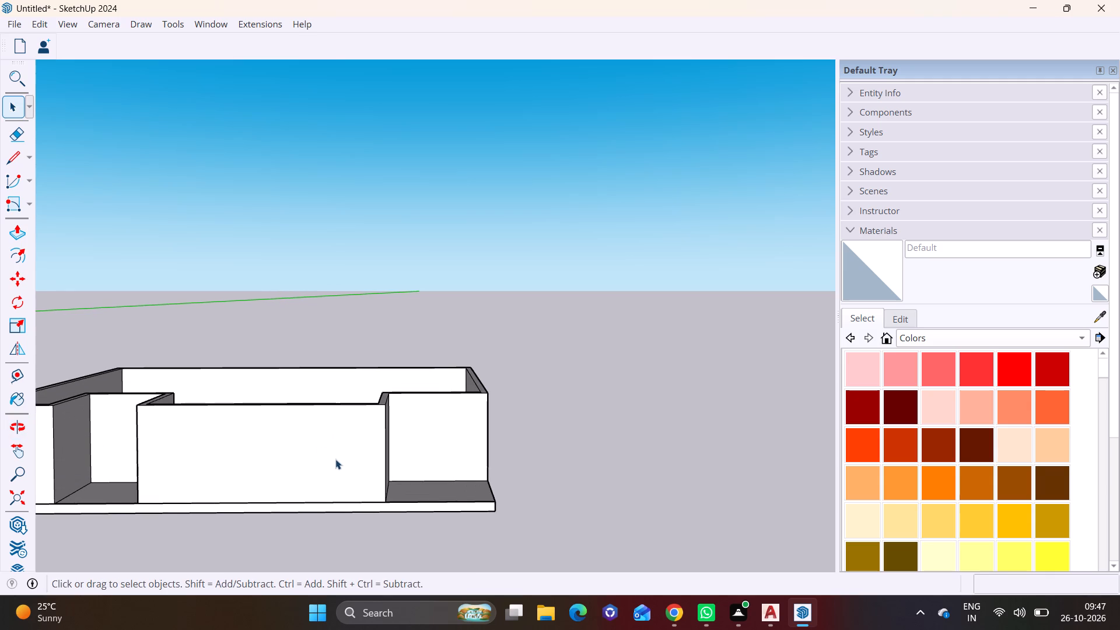
{"action": "middle_click_drag", "start_coordinate": [324, 460], "coordinate": [290, 449], "text": "shift"}
{"action": "scroll", "coordinate": [268, 414], "scroll_direction": "down", "scroll_amount": 4}
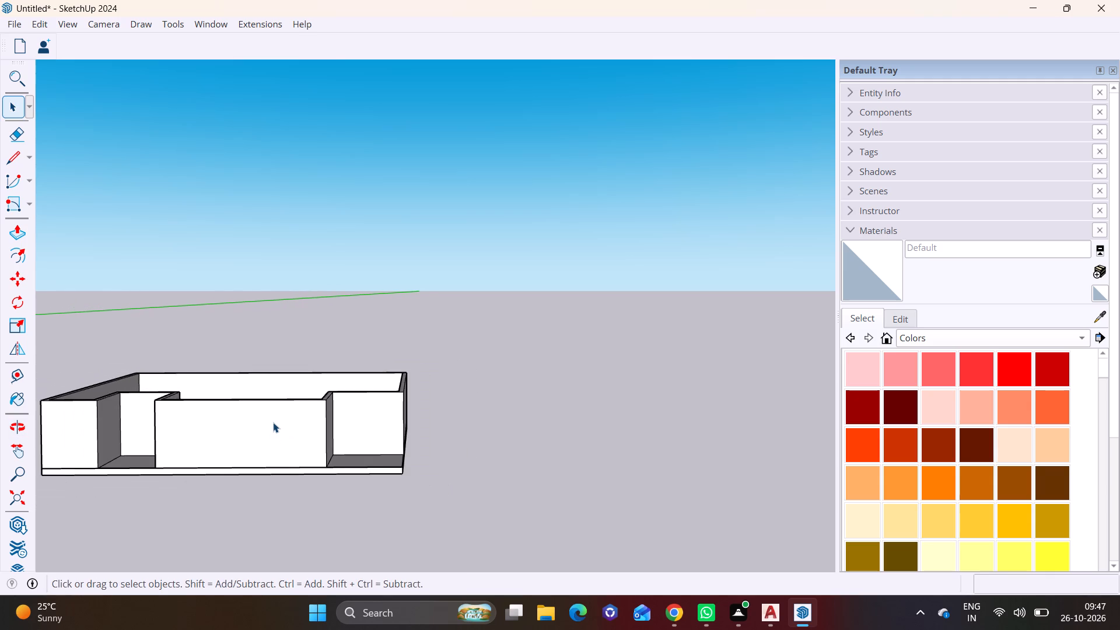
{"action": "scroll", "coordinate": [273, 422], "scroll_direction": "down", "scroll_amount": 4}
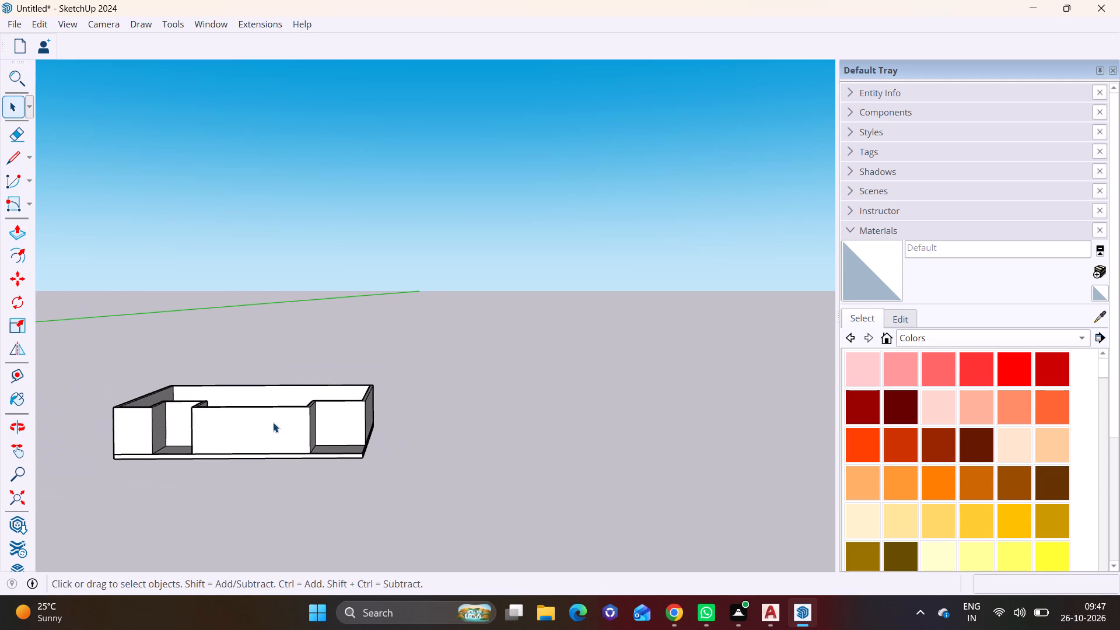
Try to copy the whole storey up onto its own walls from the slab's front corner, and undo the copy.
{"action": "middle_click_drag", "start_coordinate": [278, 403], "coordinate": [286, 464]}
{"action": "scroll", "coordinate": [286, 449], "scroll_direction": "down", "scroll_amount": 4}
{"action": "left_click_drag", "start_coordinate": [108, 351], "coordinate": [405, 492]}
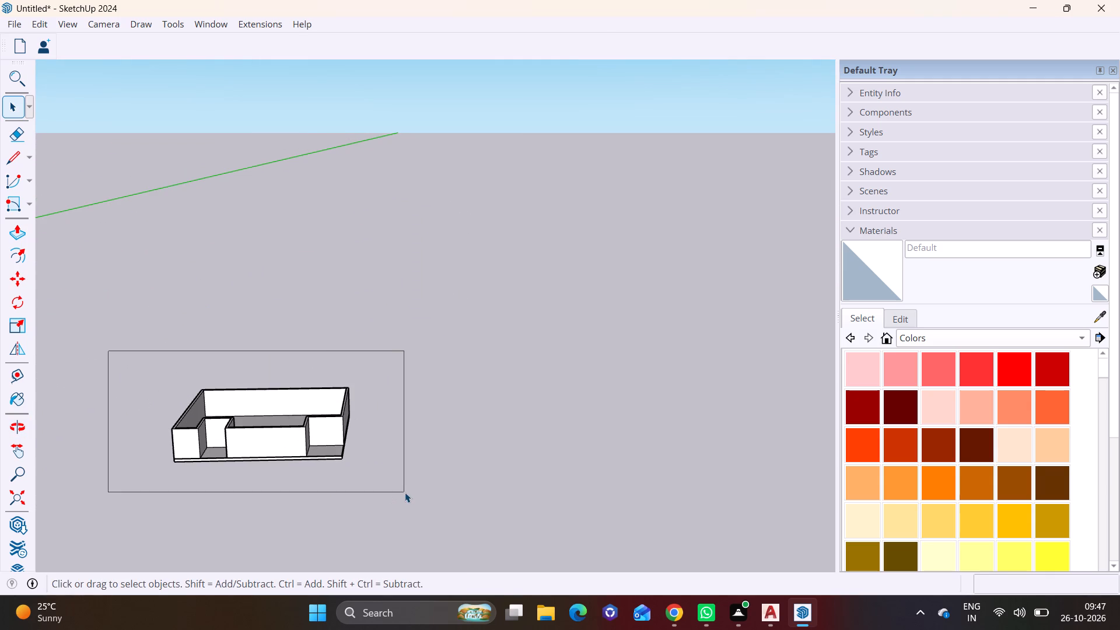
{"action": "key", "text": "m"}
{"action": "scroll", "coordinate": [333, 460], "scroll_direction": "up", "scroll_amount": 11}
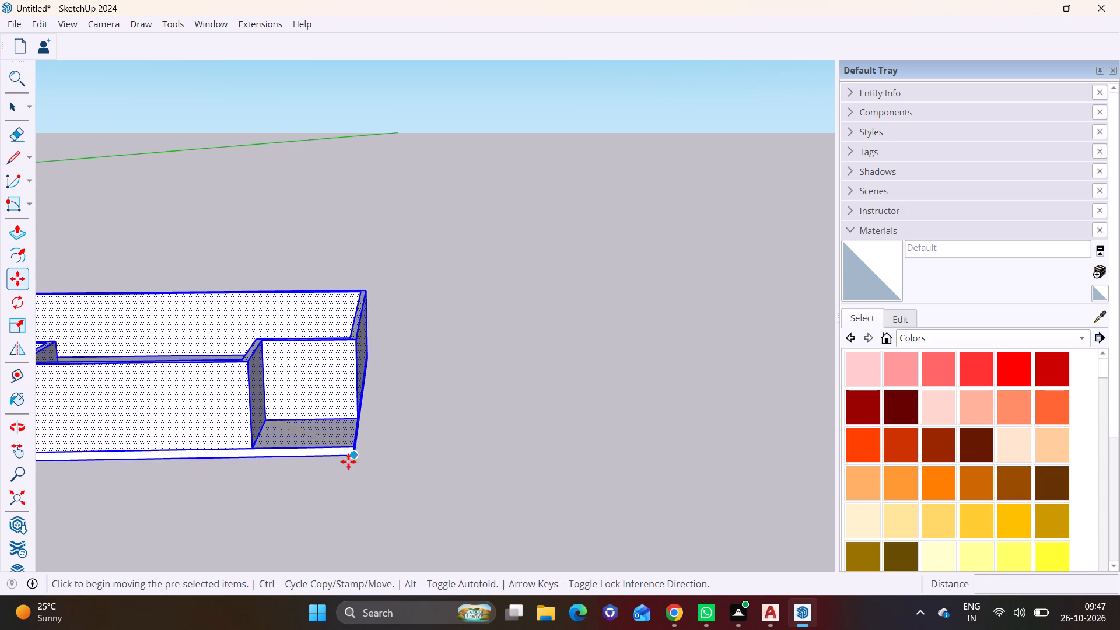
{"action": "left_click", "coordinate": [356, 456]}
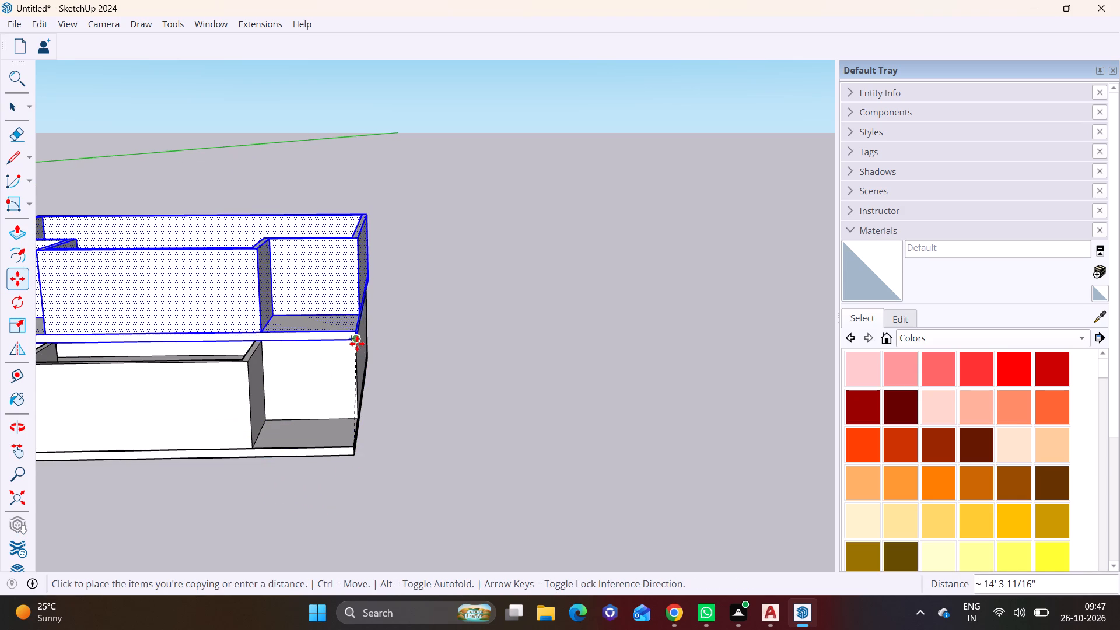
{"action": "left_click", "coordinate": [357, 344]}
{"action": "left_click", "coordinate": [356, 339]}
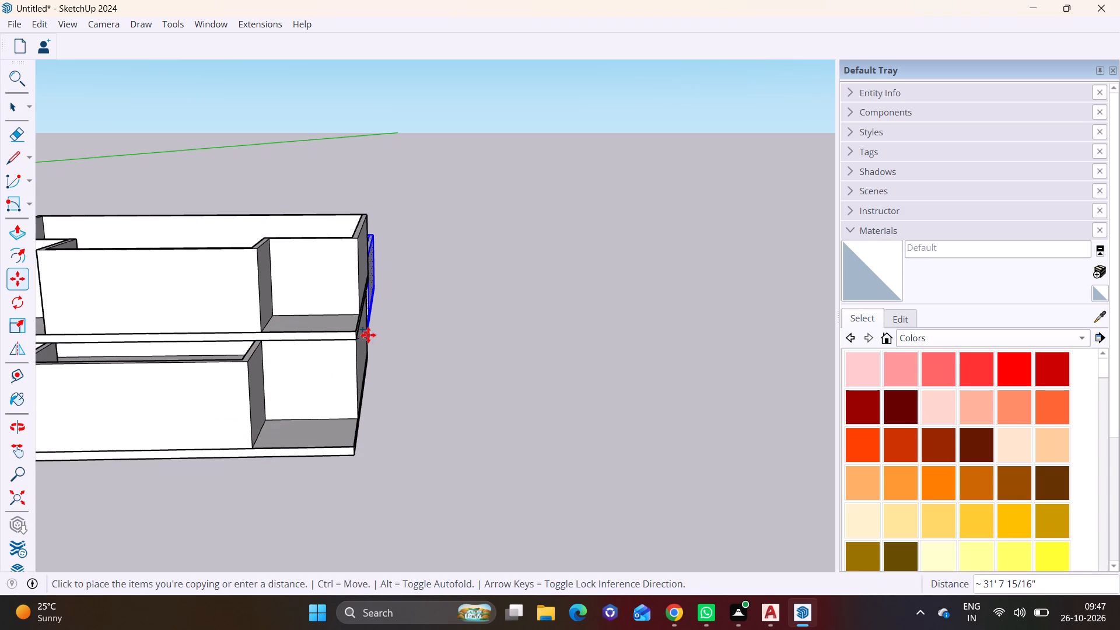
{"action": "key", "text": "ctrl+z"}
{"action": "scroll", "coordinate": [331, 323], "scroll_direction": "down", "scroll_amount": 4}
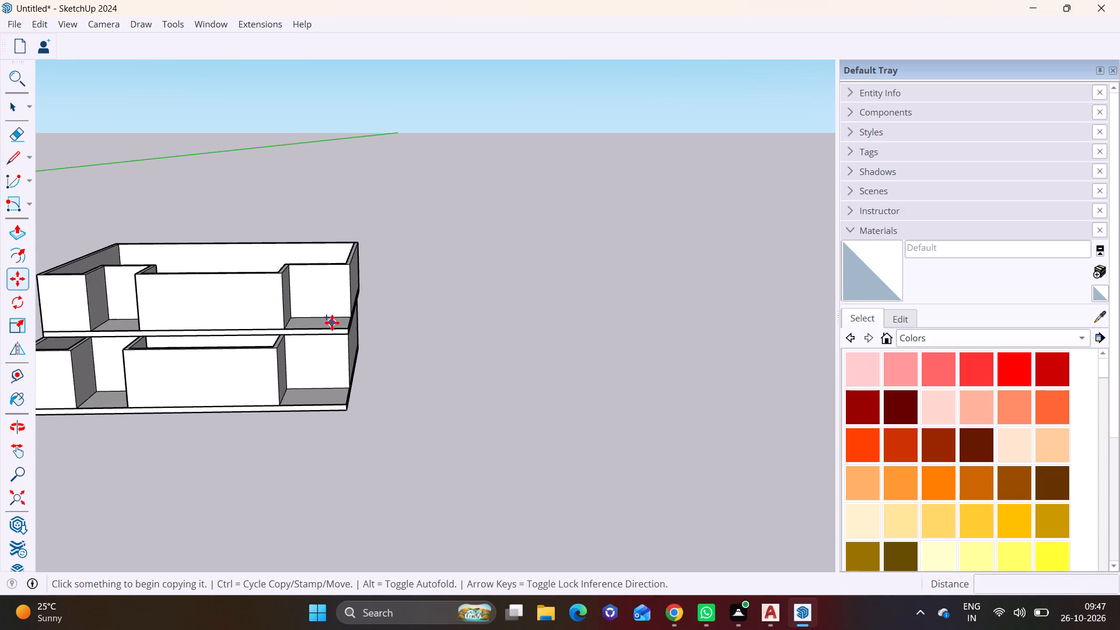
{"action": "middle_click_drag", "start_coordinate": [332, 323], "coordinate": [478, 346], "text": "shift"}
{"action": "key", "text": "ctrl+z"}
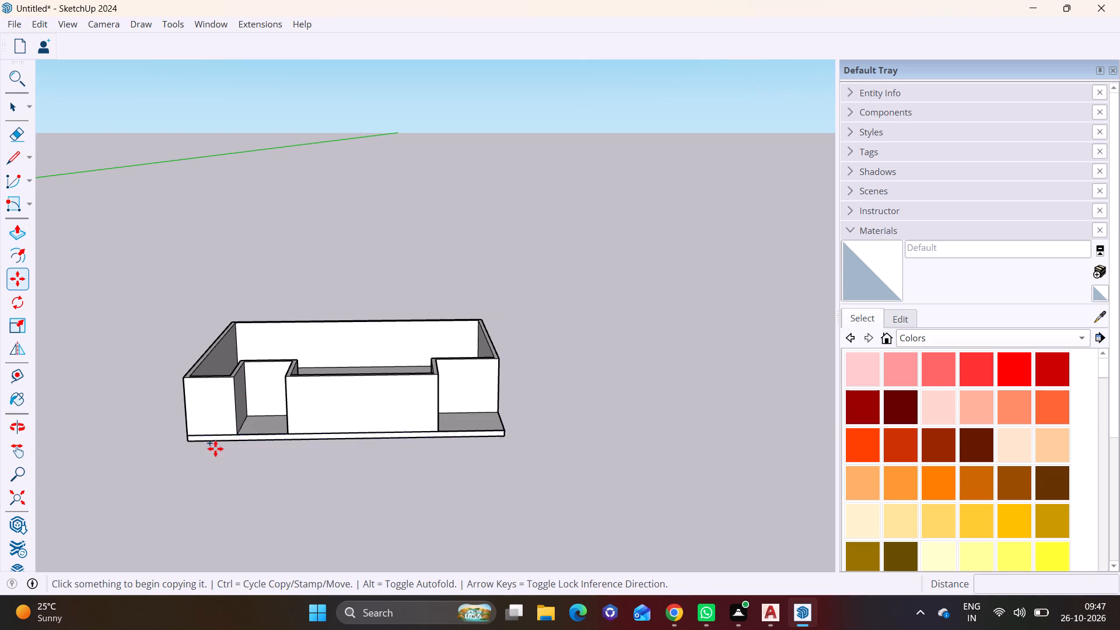
Select the whole storey with its slab and copy it 11' straight up from the slab's lower front corner.
{"action": "key", "text": "space"}
{"action": "left_click_drag", "start_coordinate": [133, 252], "coordinate": [159, 299]}
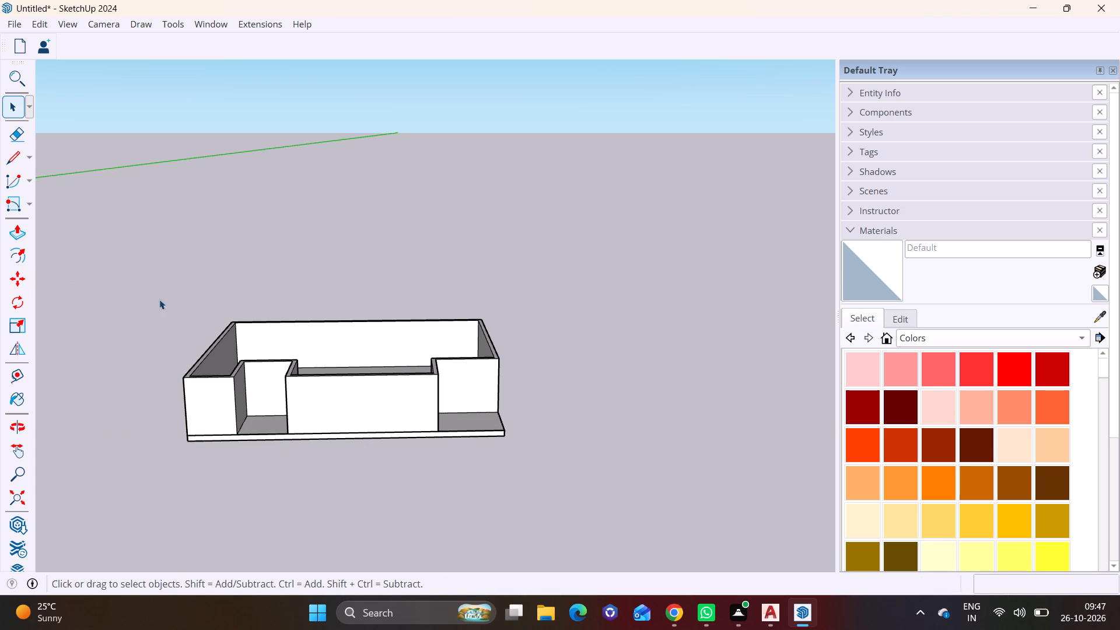
{"action": "left_click_drag", "start_coordinate": [159, 299], "coordinate": [577, 505]}
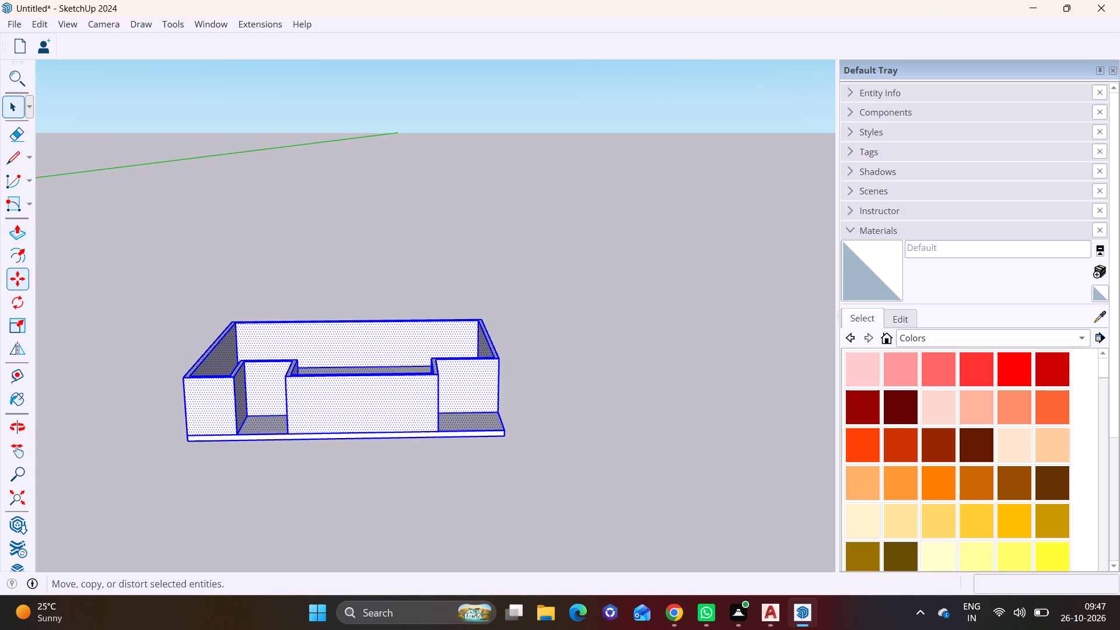
{"action": "left_click", "coordinate": [18, 278]}
{"action": "scroll", "coordinate": [275, 407], "scroll_direction": "up", "scroll_amount": 5}
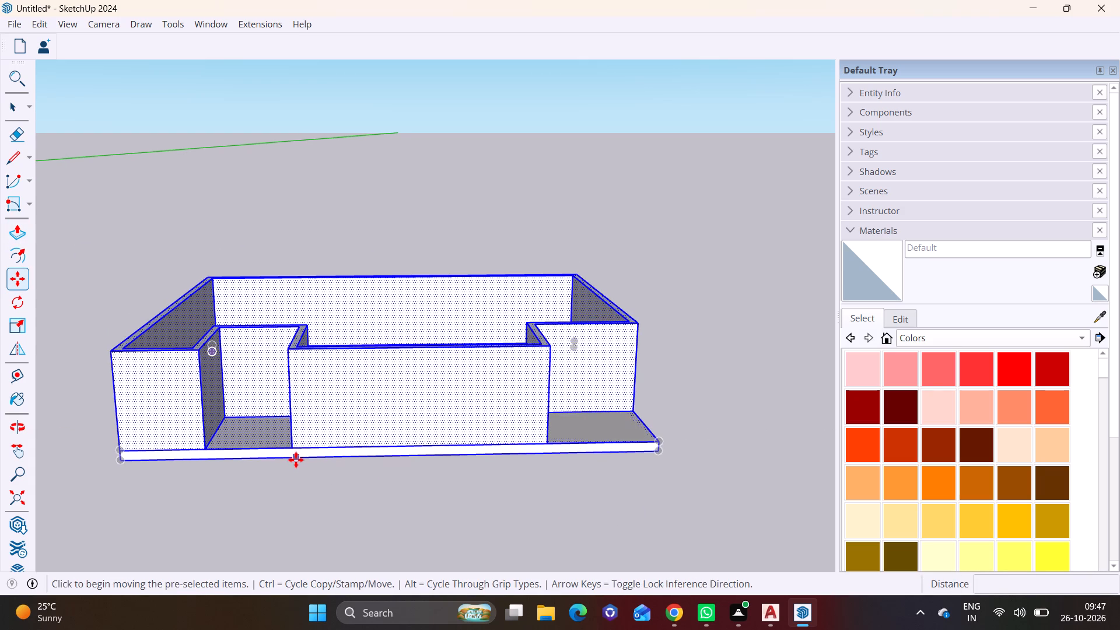
{"action": "left_click", "coordinate": [296, 459]}
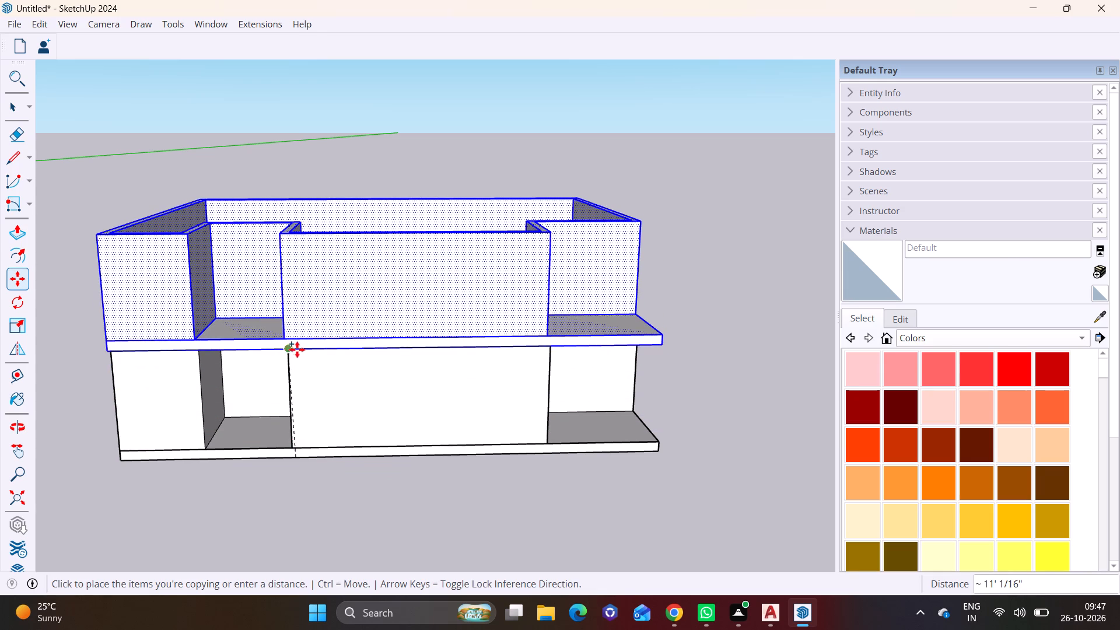
{"action": "scroll", "coordinate": [300, 346], "scroll_direction": "up", "scroll_amount": 2}
{"action": "key", "text": "space"}
{"action": "middle_click_drag", "start_coordinate": [233, 370], "coordinate": [491, 386], "text": "shift"}
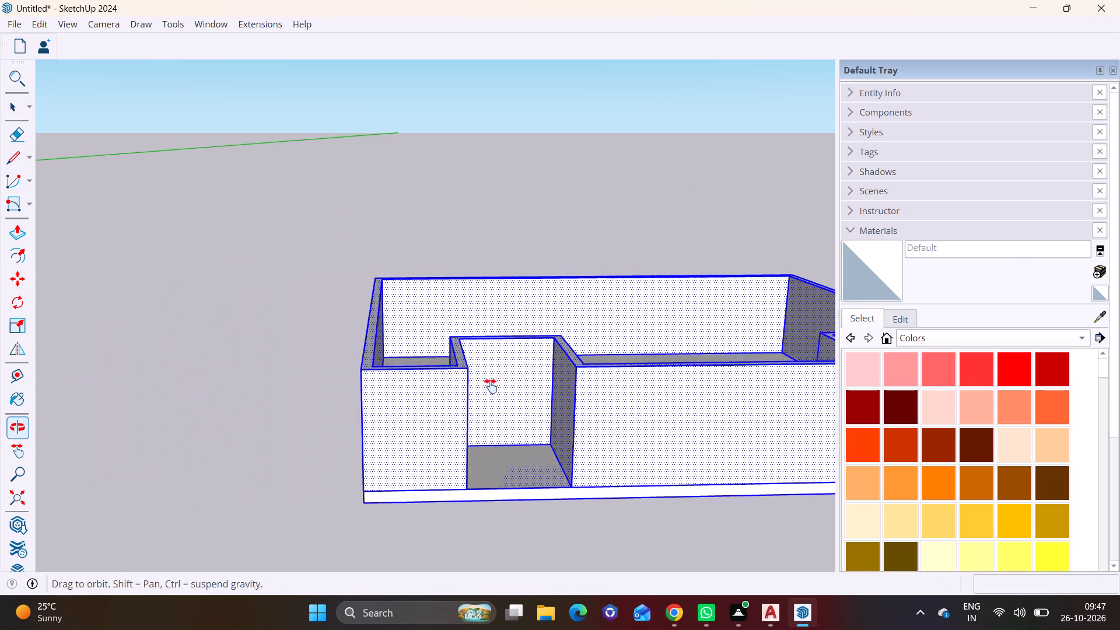
{"action": "middle_click_drag", "start_coordinate": [491, 386], "coordinate": [493, 388], "text": "shift"}
{"action": "key", "text": "m"}
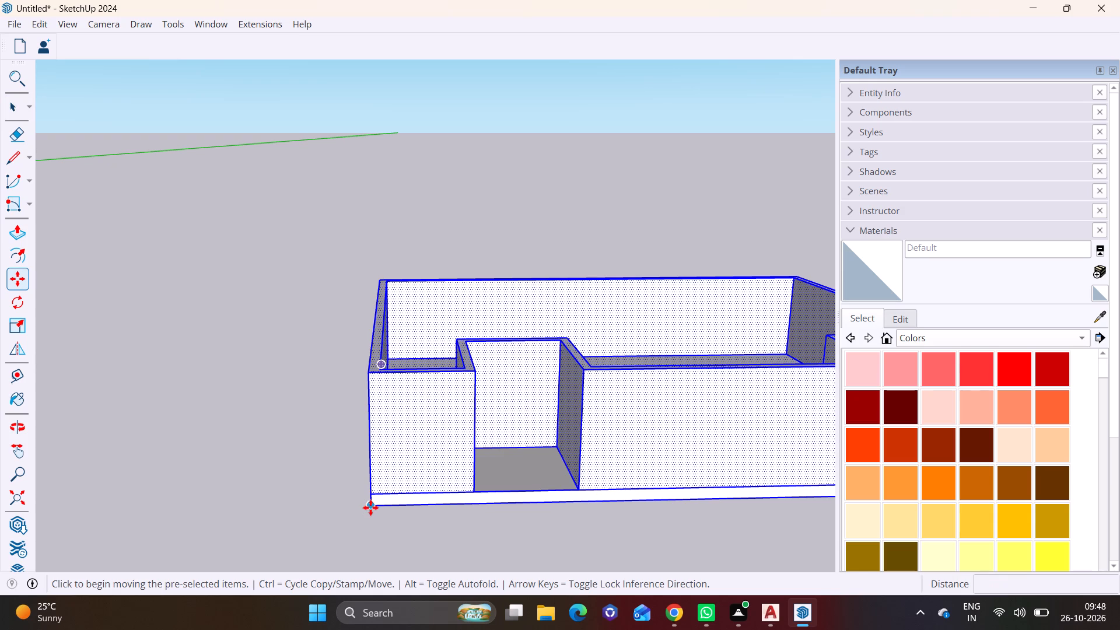
{"action": "left_click", "coordinate": [370, 507]}
{"action": "left_click", "coordinate": [373, 372]}
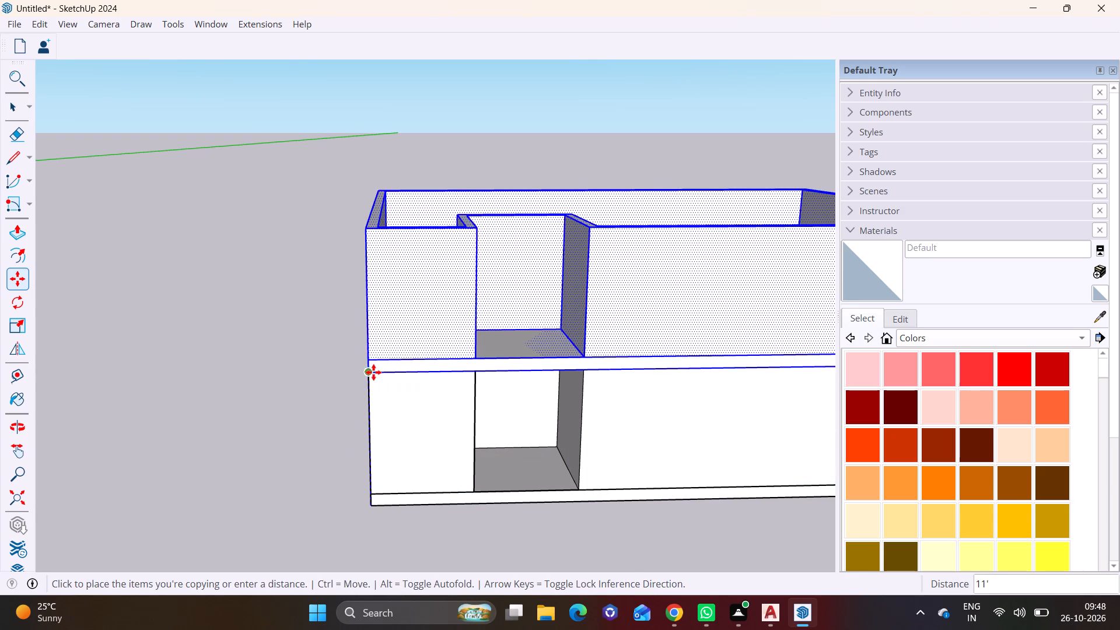
Copy the selected top storey 11' up twice more to make four stacked storeys, and clear the selection.
{"action": "left_click", "coordinate": [369, 373]}
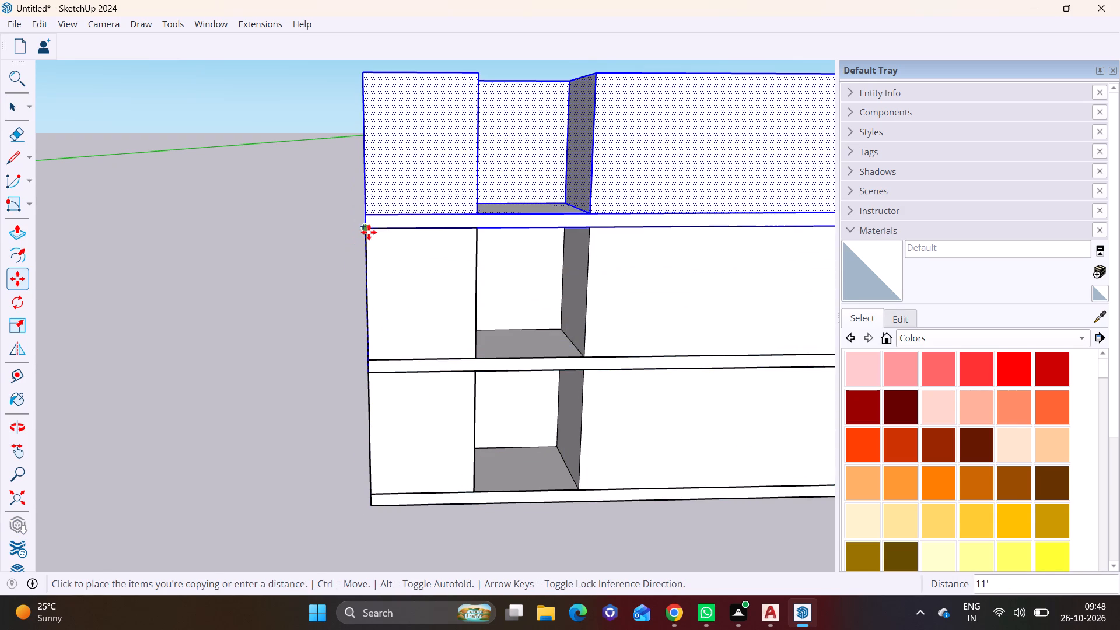
{"action": "left_click", "coordinate": [369, 232]}
{"action": "scroll", "coordinate": [435, 264], "scroll_direction": "down", "scroll_amount": 2}
{"action": "middle_click_drag", "start_coordinate": [420, 252], "coordinate": [278, 491], "text": "shift"}
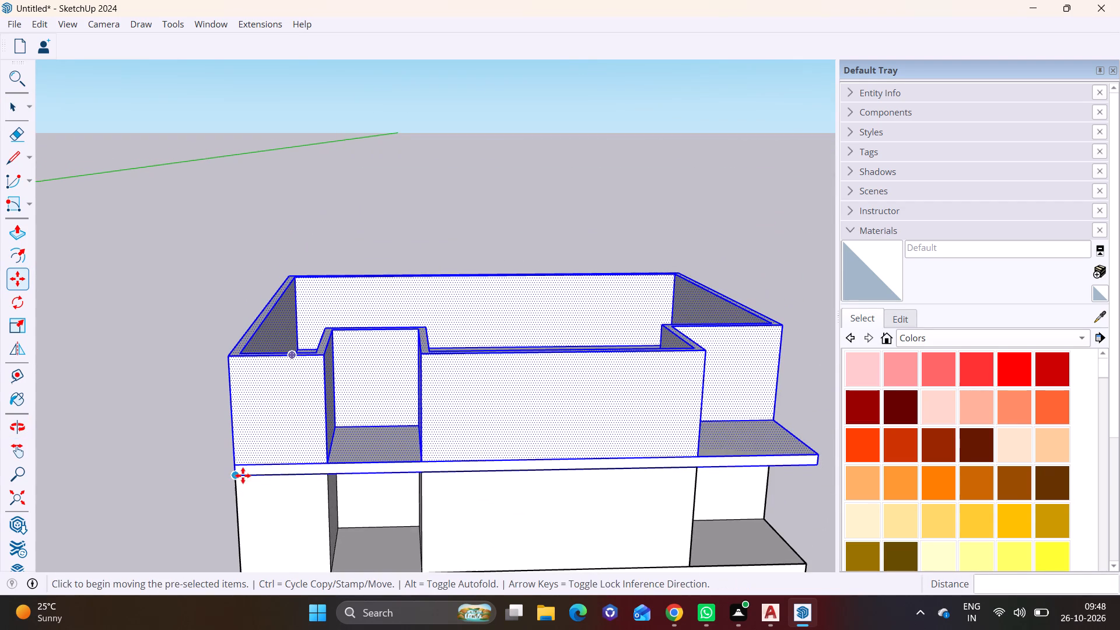
{"action": "left_click", "coordinate": [234, 475]}
{"action": "left_click", "coordinate": [226, 359]}
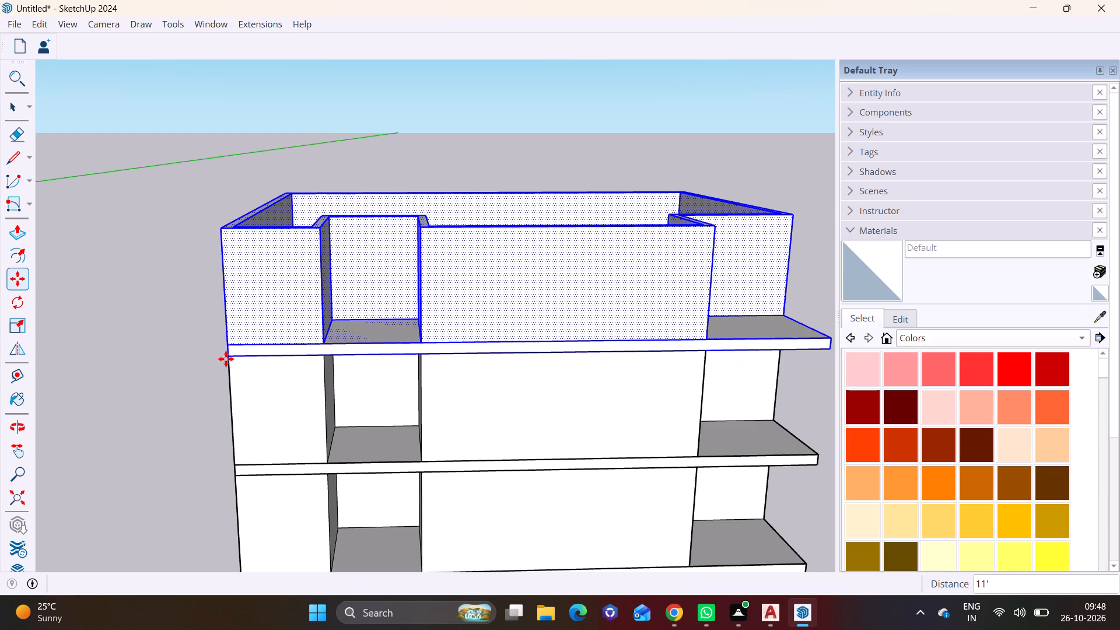
{"action": "key", "text": "space"}
{"action": "left_click", "coordinate": [134, 369]}
Examine the stacked four-storey building from above, from the front and at an angle, checking the storey alignment.
{"action": "scroll", "coordinate": [150, 376], "scroll_direction": "down", "scroll_amount": 8}
{"action": "scroll", "coordinate": [299, 393], "scroll_direction": "down", "scroll_amount": 3}
{"action": "middle_click_drag", "start_coordinate": [339, 367], "coordinate": [317, 497]}
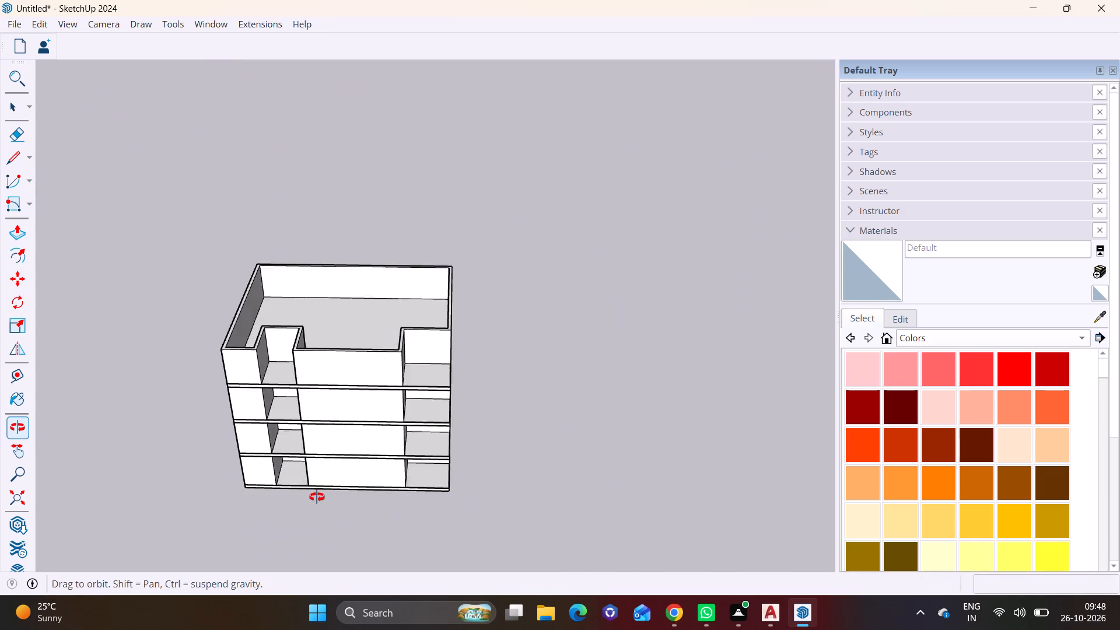
{"action": "middle_click_drag", "start_coordinate": [317, 497], "coordinate": [324, 502]}
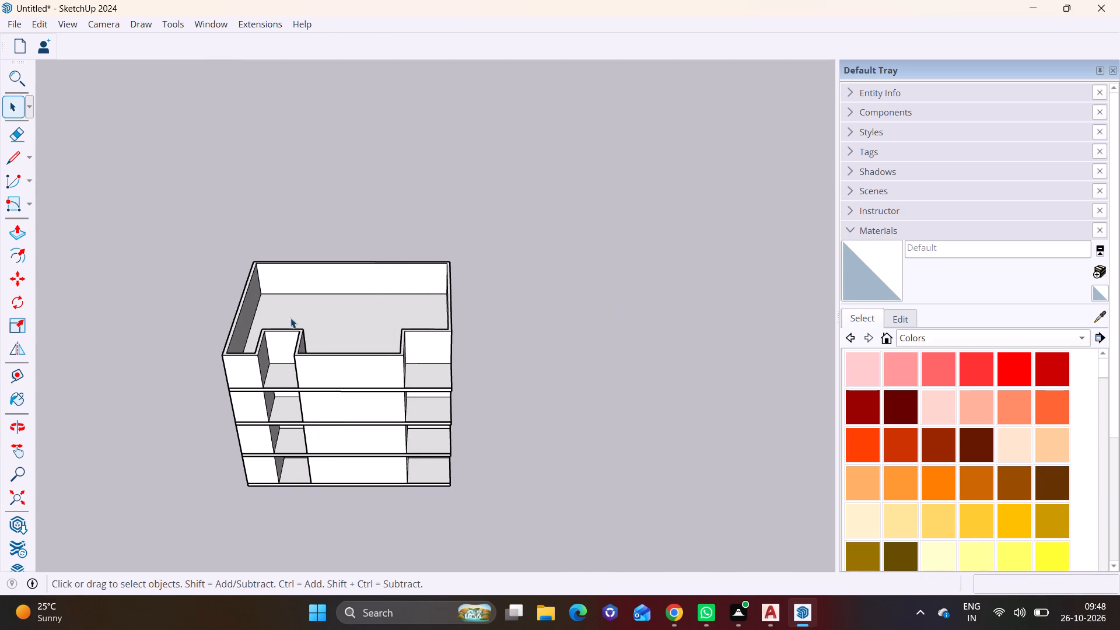
{"action": "middle_click_drag", "start_coordinate": [290, 313], "coordinate": [351, 271]}
{"action": "scroll", "coordinate": [350, 265], "scroll_direction": "down", "scroll_amount": 1}
{"action": "scroll", "coordinate": [361, 409], "scroll_direction": "up", "scroll_amount": 1}
{"action": "middle_click_drag", "start_coordinate": [360, 410], "coordinate": [324, 390]}
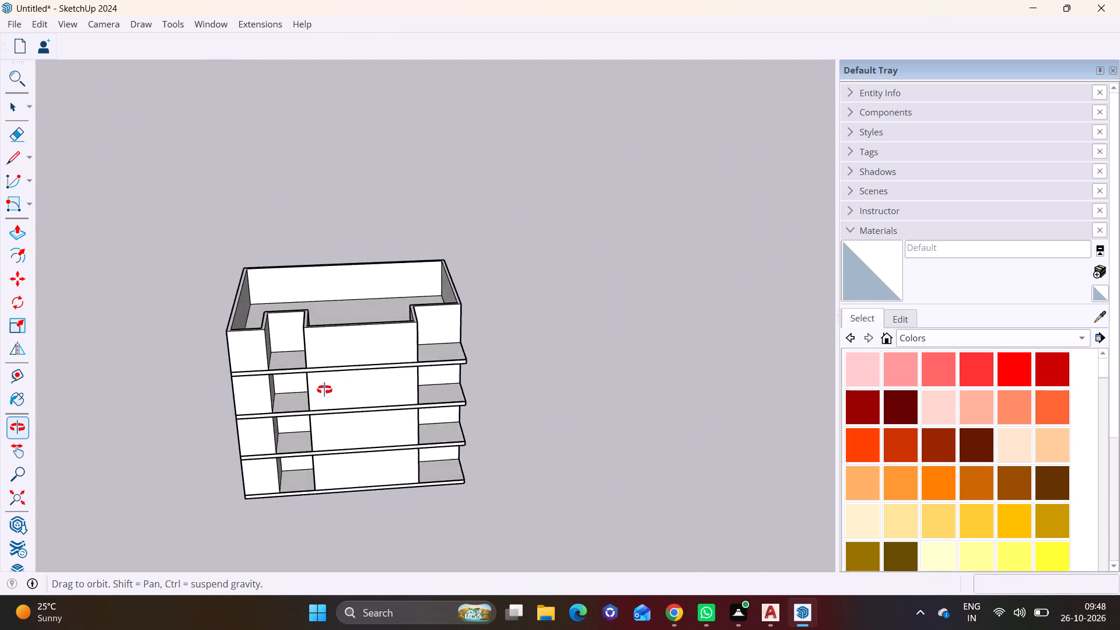
{"action": "middle_click_drag", "start_coordinate": [324, 390], "coordinate": [349, 272]}
{"action": "middle_click_drag", "start_coordinate": [331, 370], "coordinate": [298, 360]}
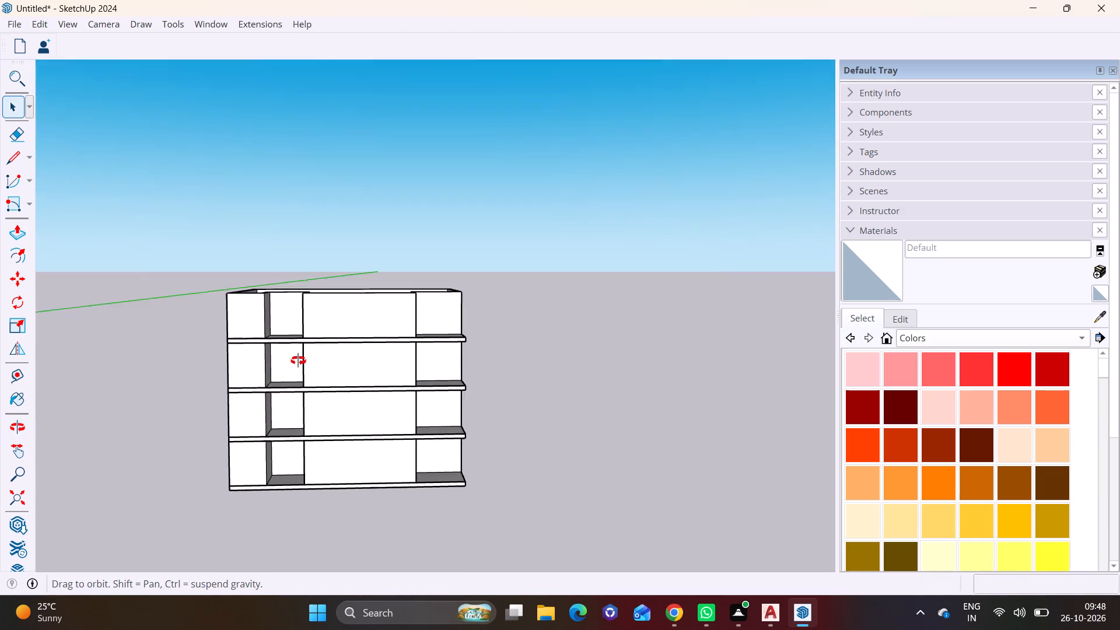
{"action": "middle_click_drag", "start_coordinate": [298, 360], "coordinate": [287, 313]}
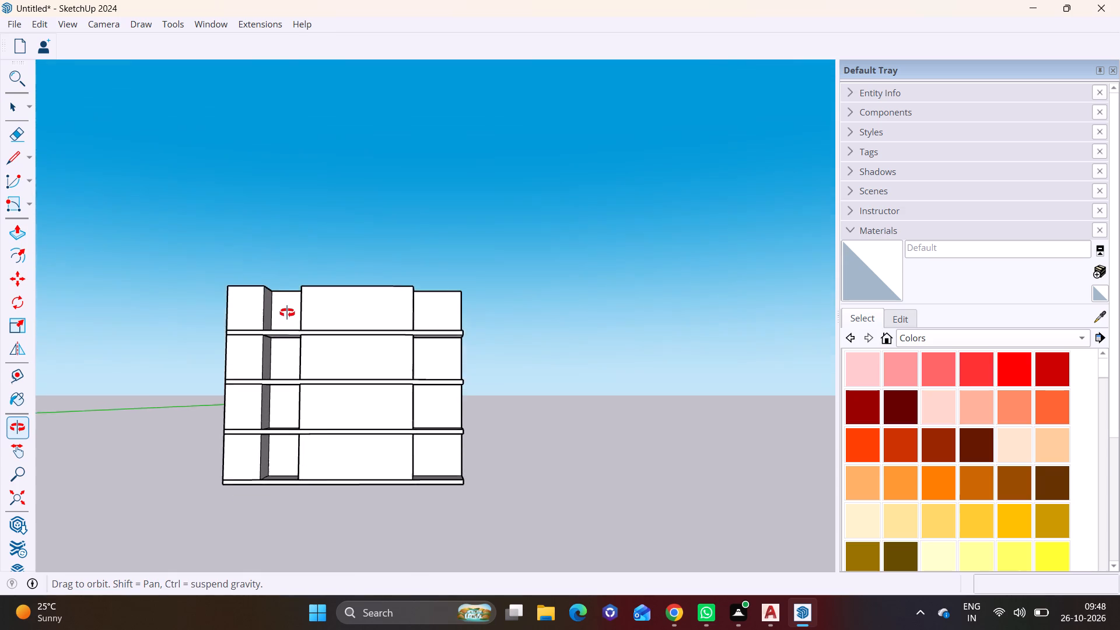
{"action": "middle_click_drag", "start_coordinate": [287, 313], "coordinate": [290, 417]}
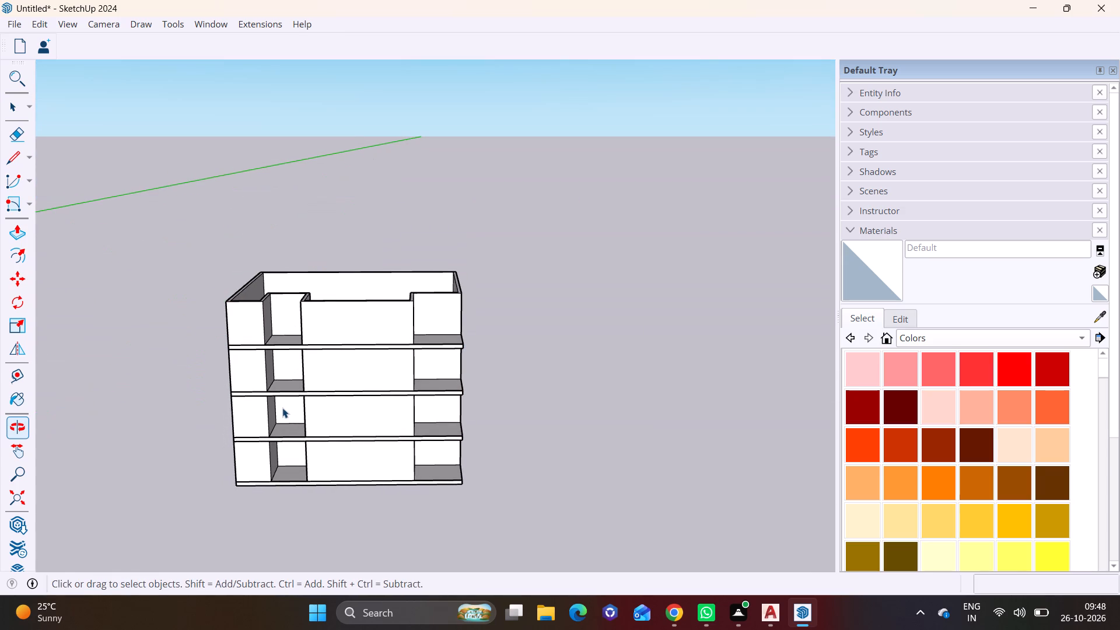
{"action": "scroll", "coordinate": [282, 408], "scroll_direction": "down", "scroll_amount": 6}
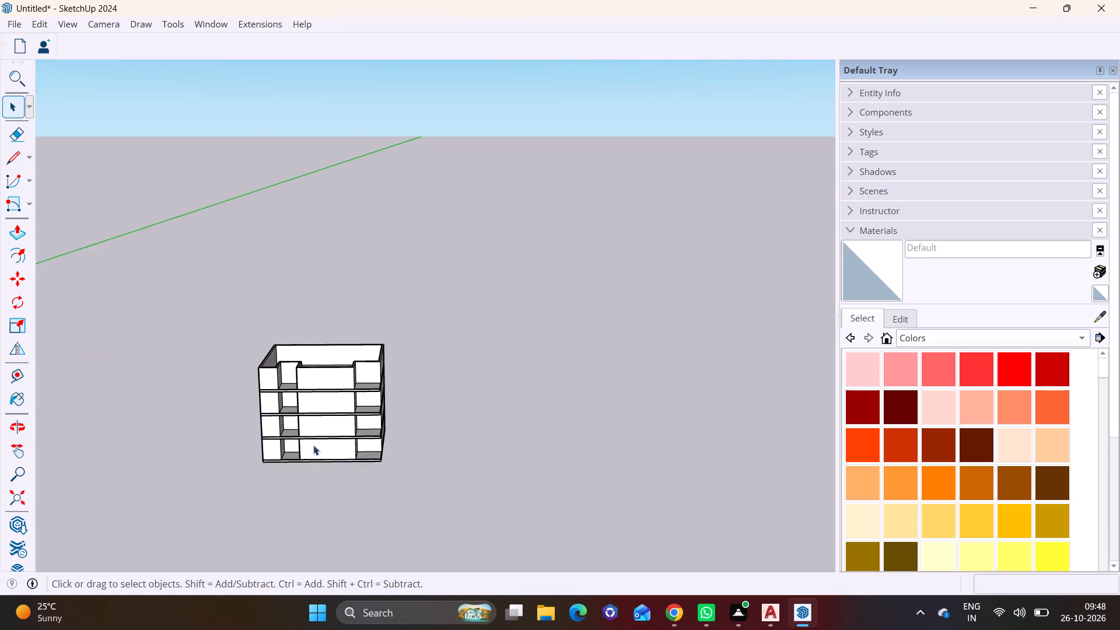
{"action": "scroll", "coordinate": [313, 445], "scroll_direction": "down", "scroll_amount": 2}
{"action": "middle_click_drag", "start_coordinate": [306, 442], "coordinate": [237, 428]}
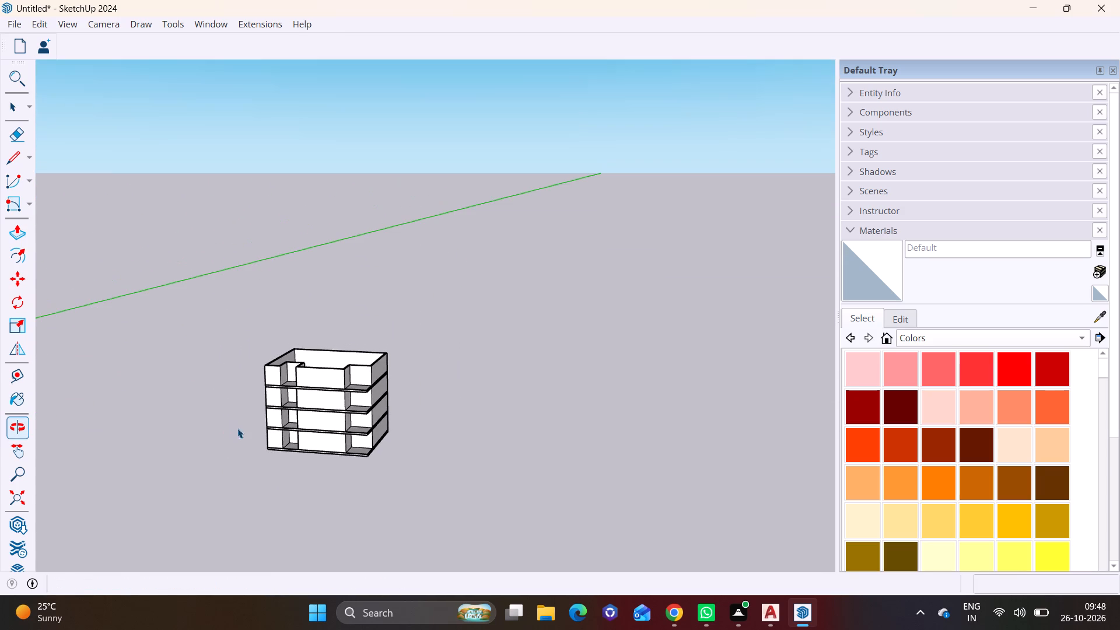
{"action": "middle_click_drag", "start_coordinate": [237, 428], "coordinate": [235, 428]}
{"action": "middle_click_drag", "start_coordinate": [297, 374], "coordinate": [306, 471]}
{"action": "scroll", "coordinate": [325, 380], "scroll_direction": "up", "scroll_amount": 6}
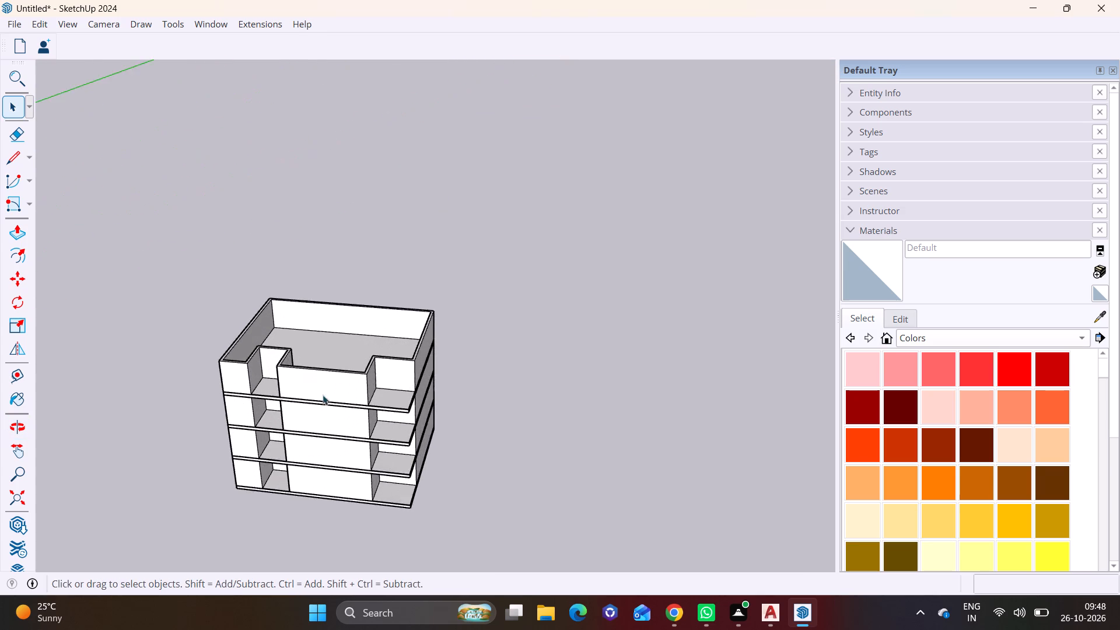
{"action": "scroll", "coordinate": [323, 395], "scroll_direction": "up", "scroll_amount": 4}
{"action": "middle_click_drag", "start_coordinate": [324, 422], "coordinate": [363, 384]}
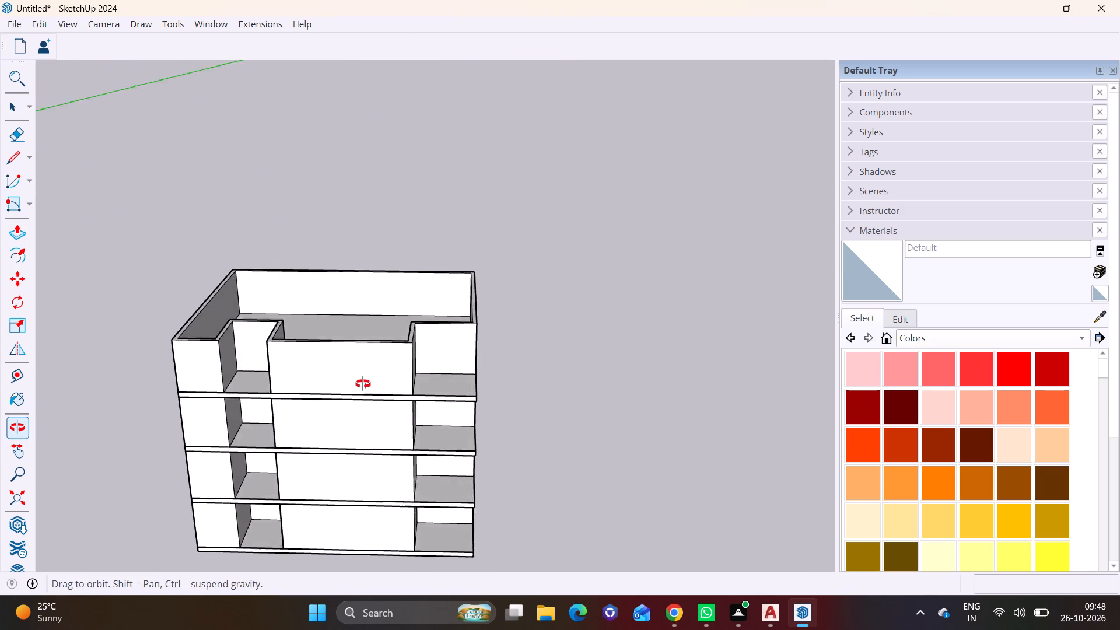
{"action": "middle_click_drag", "start_coordinate": [363, 384], "coordinate": [260, 346]}
{"action": "scroll", "coordinate": [273, 361], "scroll_direction": "down", "scroll_amount": 2}
{"action": "middle_click_drag", "start_coordinate": [308, 447], "coordinate": [348, 402]}
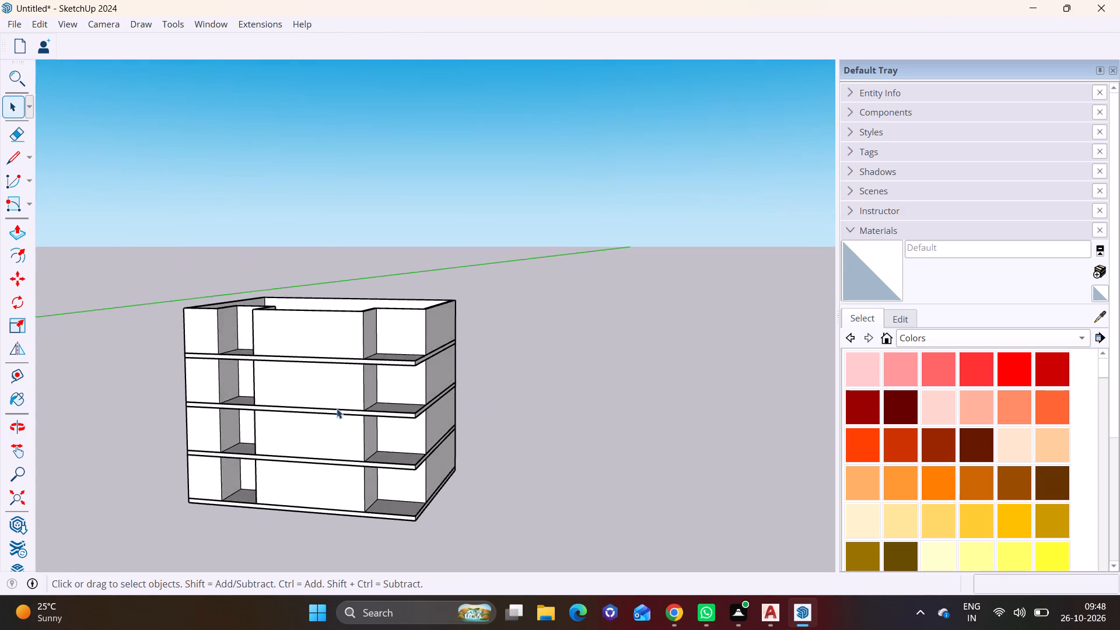
{"action": "scroll", "coordinate": [315, 421], "scroll_direction": "up", "scroll_amount": 6}
{"action": "middle_click_drag", "start_coordinate": [323, 409], "coordinate": [463, 347]}
{"action": "scroll", "coordinate": [349, 256], "scroll_direction": "down", "scroll_amount": 3}
{"action": "middle_click_drag", "start_coordinate": [344, 279], "coordinate": [352, 287]}
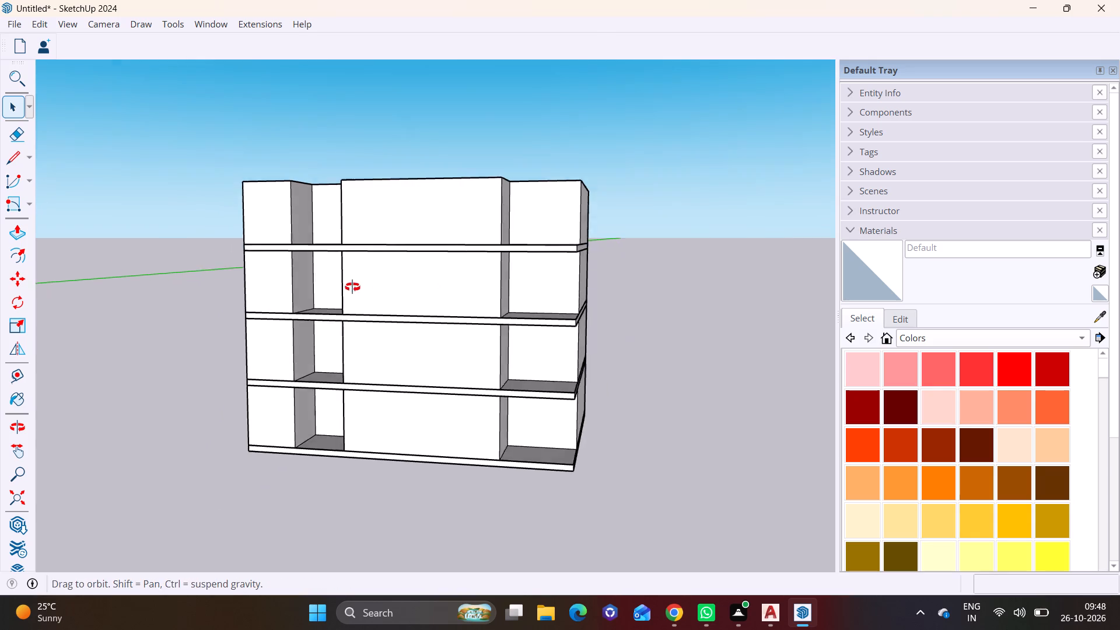
Examine the four-storey front elevation from straight on and at an angle, checking the recessed bays and slab edges.
{"action": "middle_click_drag", "start_coordinate": [352, 287], "coordinate": [392, 291]}
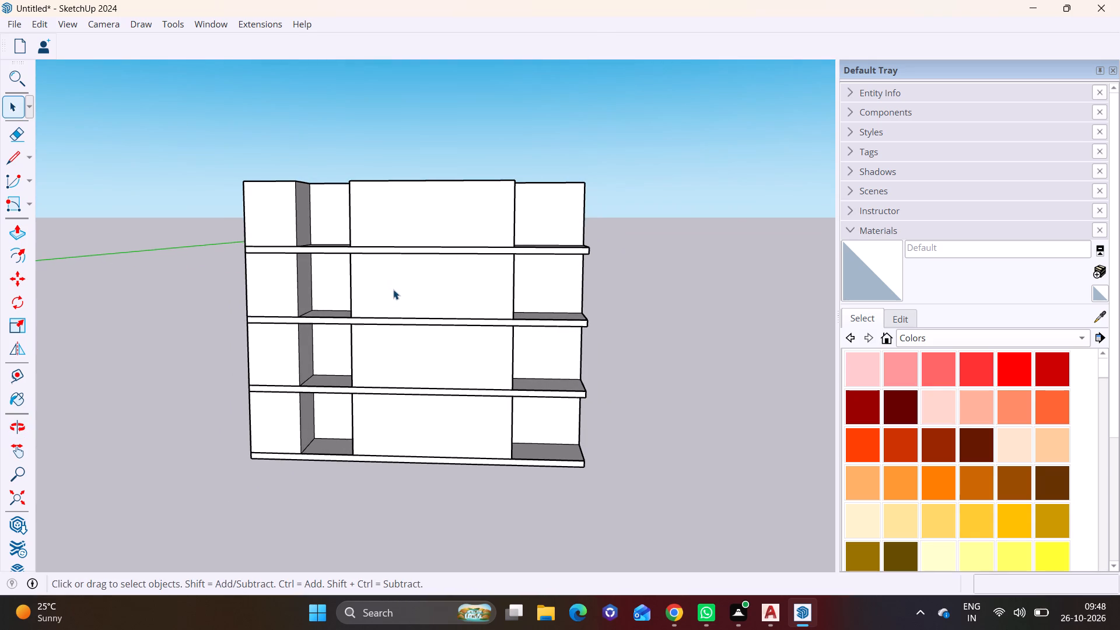
{"action": "scroll", "coordinate": [394, 286], "scroll_direction": "down", "scroll_amount": 2}
{"action": "middle_click_drag", "start_coordinate": [394, 286], "coordinate": [367, 287], "text": "shift"}
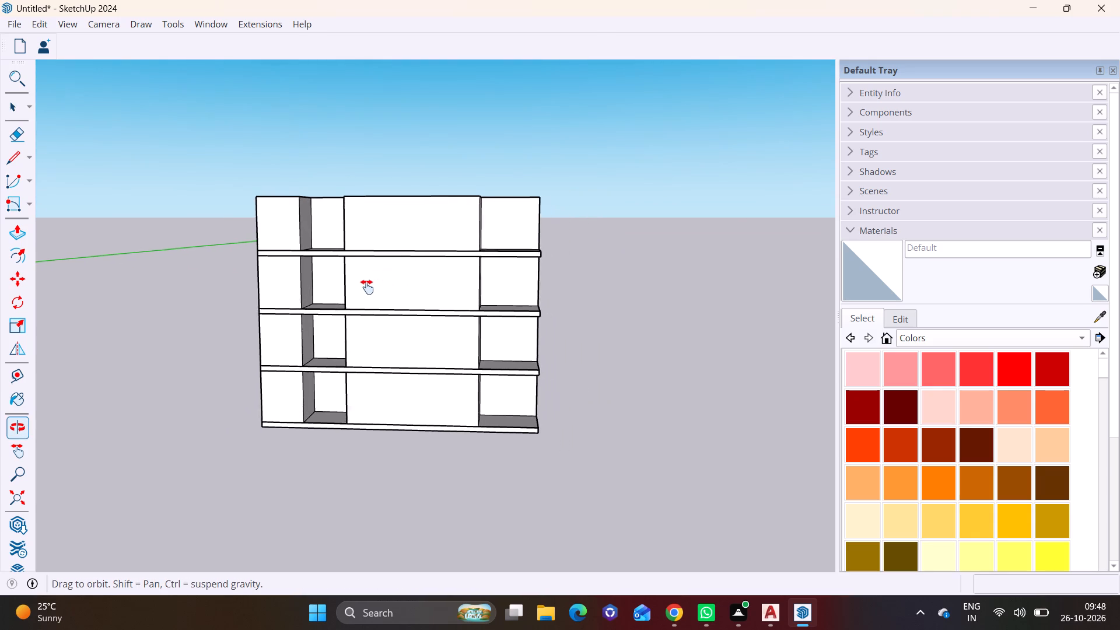
{"action": "middle_click_drag", "start_coordinate": [367, 287], "coordinate": [354, 295], "text": "shift"}
{"action": "scroll", "coordinate": [296, 288], "scroll_direction": "up", "scroll_amount": 7}
{"action": "middle_click_drag", "start_coordinate": [314, 297], "coordinate": [322, 242], "text": "shift"}
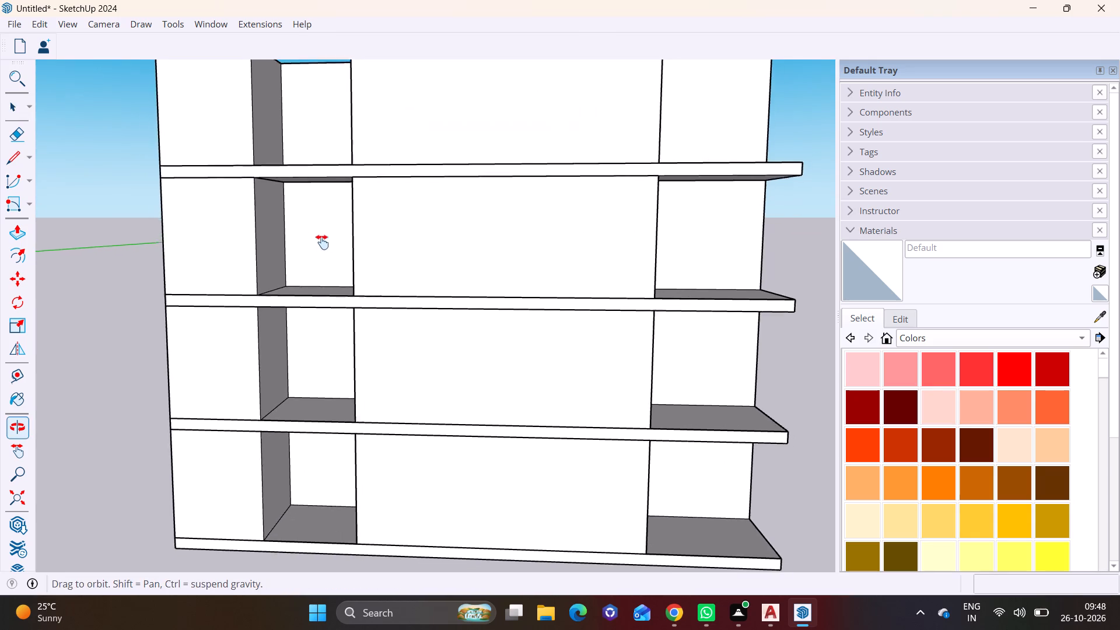
{"action": "middle_click_drag", "start_coordinate": [322, 242], "coordinate": [319, 240], "text": "shift"}
{"action": "scroll", "coordinate": [267, 220], "scroll_direction": "up", "scroll_amount": 1}
{"action": "middle_click_drag", "start_coordinate": [311, 246], "coordinate": [343, 238]}
{"action": "scroll", "coordinate": [313, 246], "scroll_direction": "up", "scroll_amount": 1}
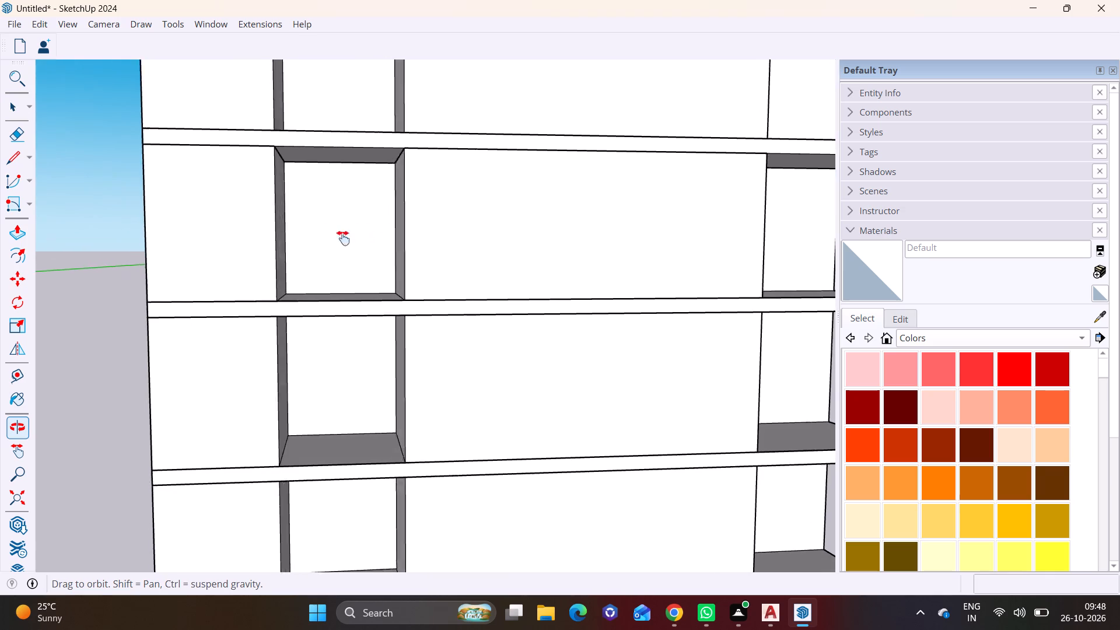
{"action": "middle_click_drag", "start_coordinate": [343, 238], "coordinate": [258, 261]}
{"action": "scroll", "coordinate": [265, 264], "scroll_direction": "down", "scroll_amount": 7}
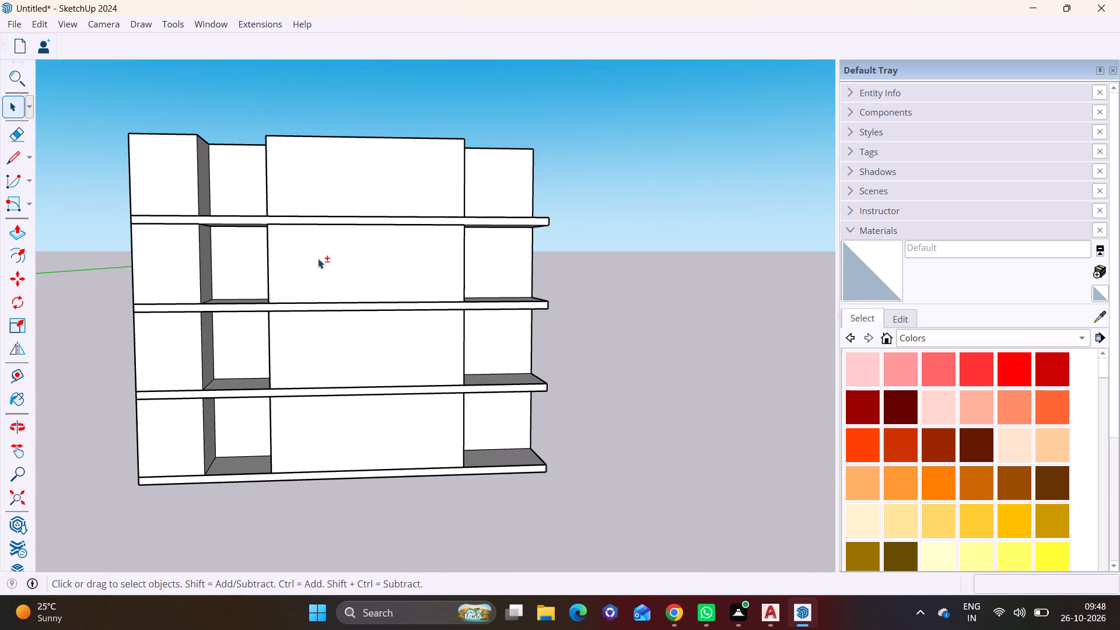
{"action": "middle_click_drag", "start_coordinate": [305, 265], "coordinate": [213, 351], "text": "shift"}
{"action": "middle_click_drag", "start_coordinate": [325, 330], "coordinate": [263, 328]}
Draw a 1' high rectangle on the lowest slab's front face, starting from its upper outer corner at the recessed corner bay.
{"action": "scroll", "coordinate": [404, 370], "scroll_direction": "up", "scroll_amount": 3}
{"action": "middle_click_drag", "start_coordinate": [403, 402], "coordinate": [397, 363], "text": "shift"}
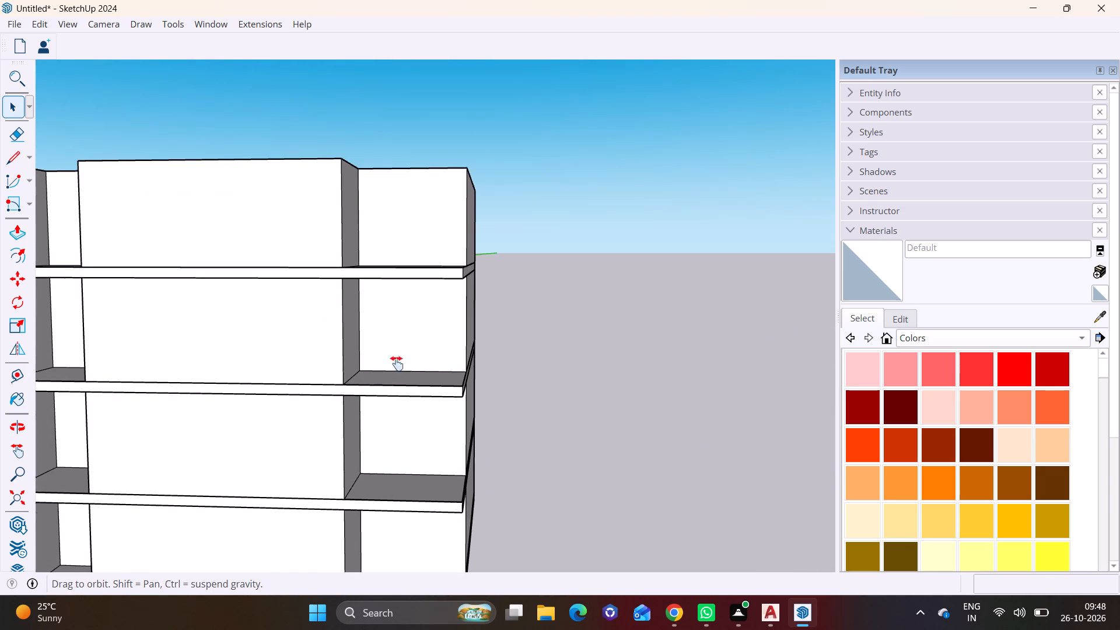
{"action": "middle_click_drag", "start_coordinate": [397, 363], "coordinate": [396, 231], "text": "shift"}
{"action": "left_click", "coordinate": [32, 203]}
{"action": "left_click", "coordinate": [33, 230]}
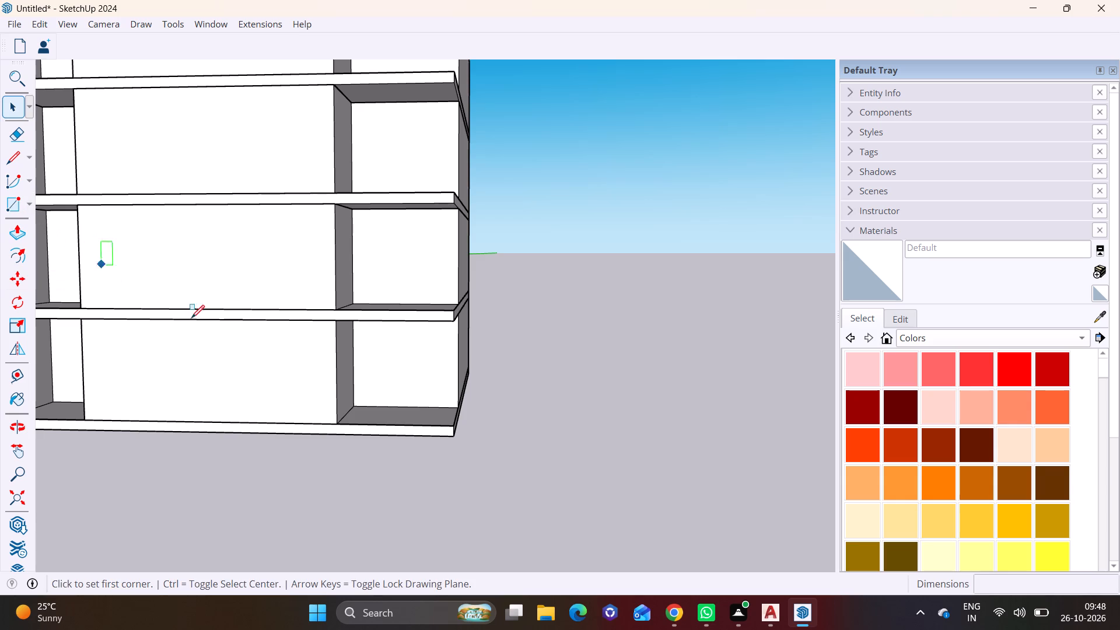
{"action": "middle_click_drag", "start_coordinate": [440, 384], "coordinate": [435, 353]}
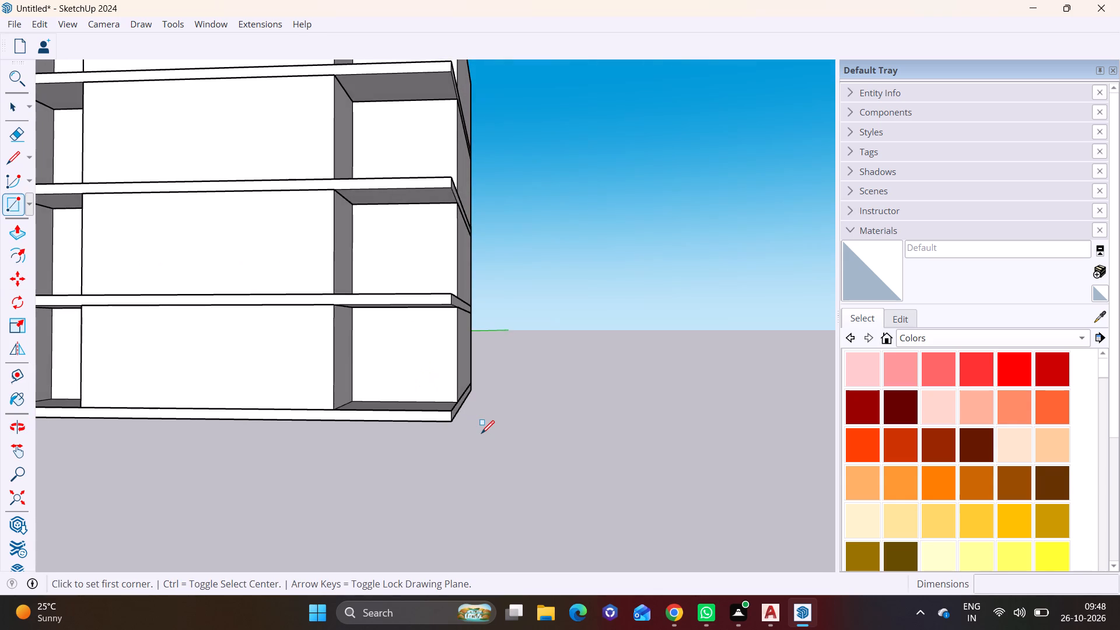
{"action": "scroll", "coordinate": [481, 433], "scroll_direction": "up", "scroll_amount": 3}
{"action": "scroll", "coordinate": [404, 397], "scroll_direction": "up", "scroll_amount": 2}
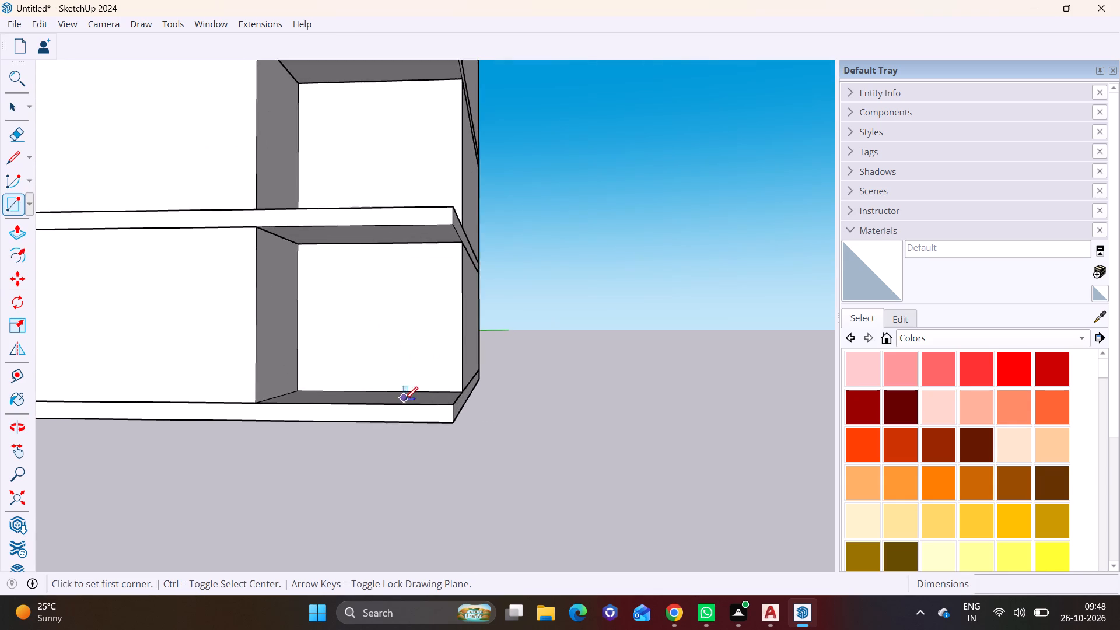
{"action": "scroll", "coordinate": [405, 400], "scroll_direction": "up", "scroll_amount": 2}
{"action": "left_click", "coordinate": [463, 407]}
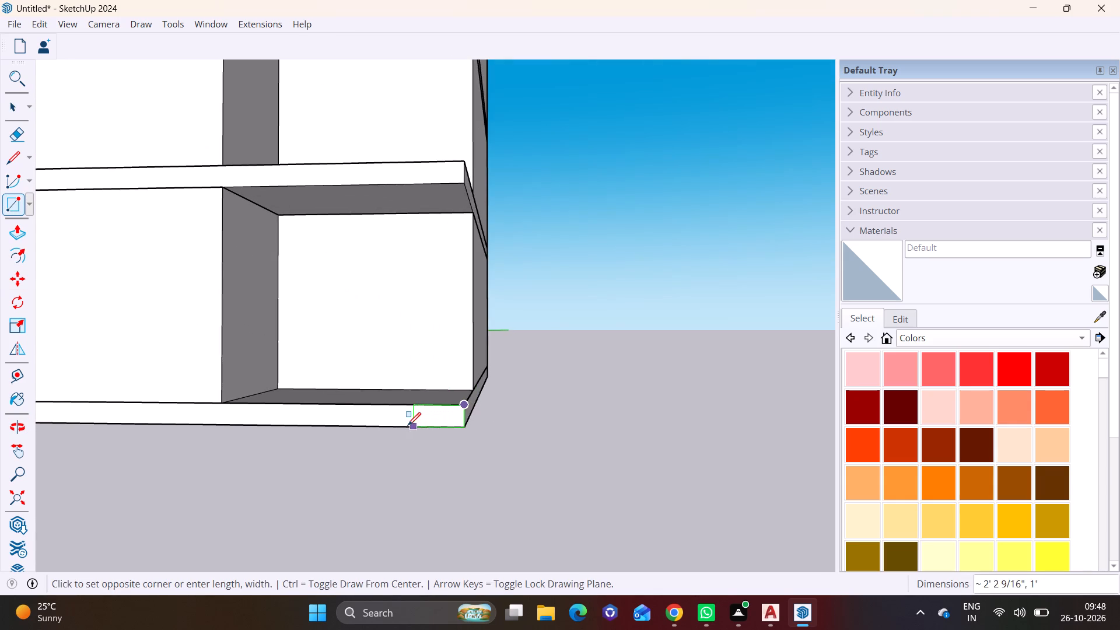
{"action": "left_click", "coordinate": [401, 425]}
{"action": "key", "text": "space"}
{"action": "left_click", "coordinate": [423, 416]}
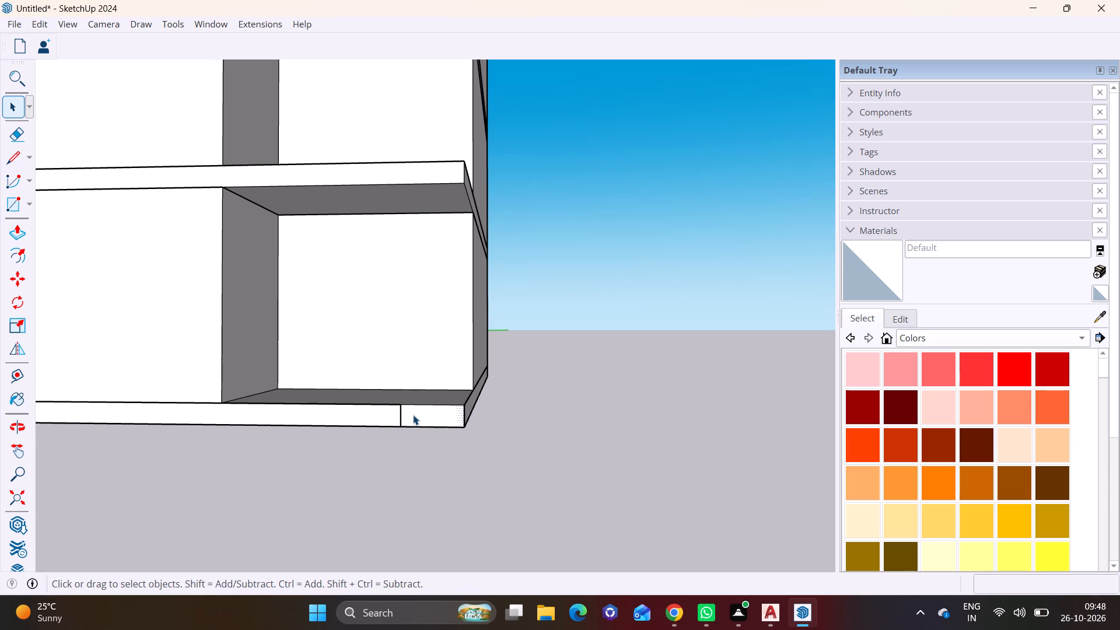
Push/pull the new rectangle outward so it projects about 9" from the slab's front face.
{"action": "left_click", "coordinate": [9, 226]}
{"action": "left_click", "coordinate": [411, 410]}
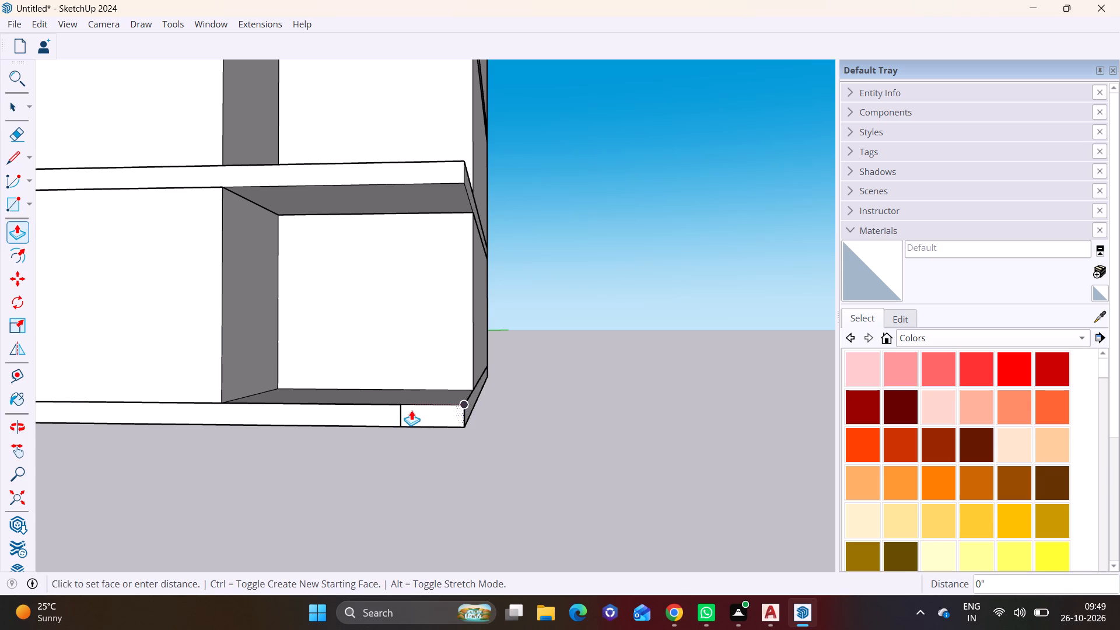
{"action": "left_click", "coordinate": [411, 411]}
{"action": "middle_click_drag", "start_coordinate": [407, 407], "coordinate": [687, 385]}
{"action": "scroll", "coordinate": [506, 408], "scroll_direction": "up", "scroll_amount": 6}
{"action": "left_click", "coordinate": [497, 412]}
{"action": "left_click", "coordinate": [482, 403]}
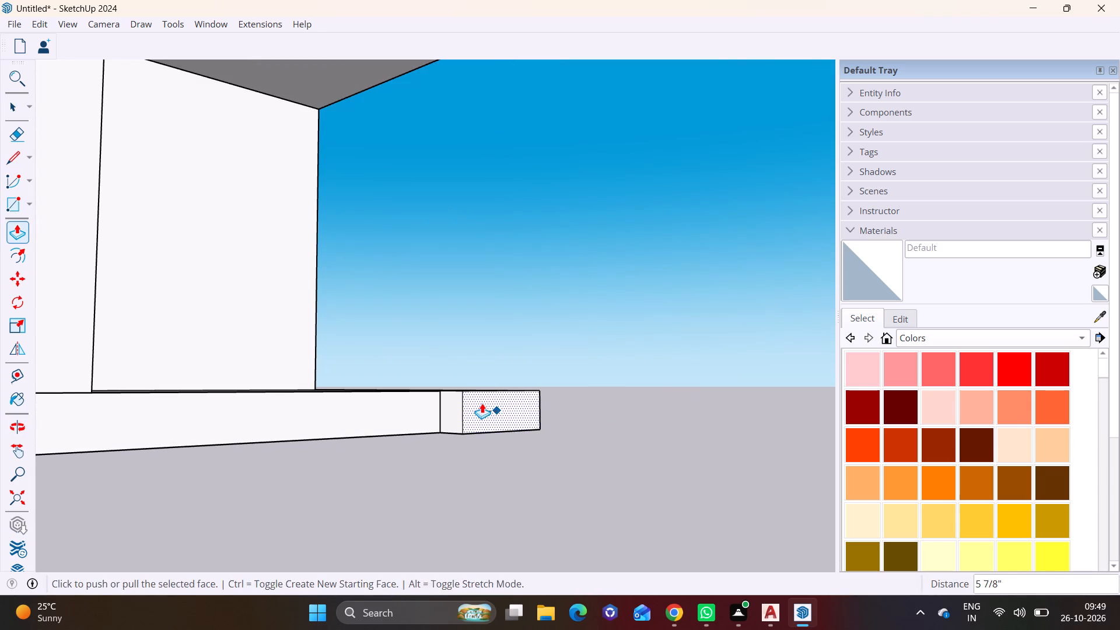
Push/pull the projection's inner side face about 9' along the slab front, past the corner bay's inner wall.
{"action": "key", "text": "space"}
{"action": "left_click", "coordinate": [445, 404]}
{"action": "left_click", "coordinate": [10, 223]}
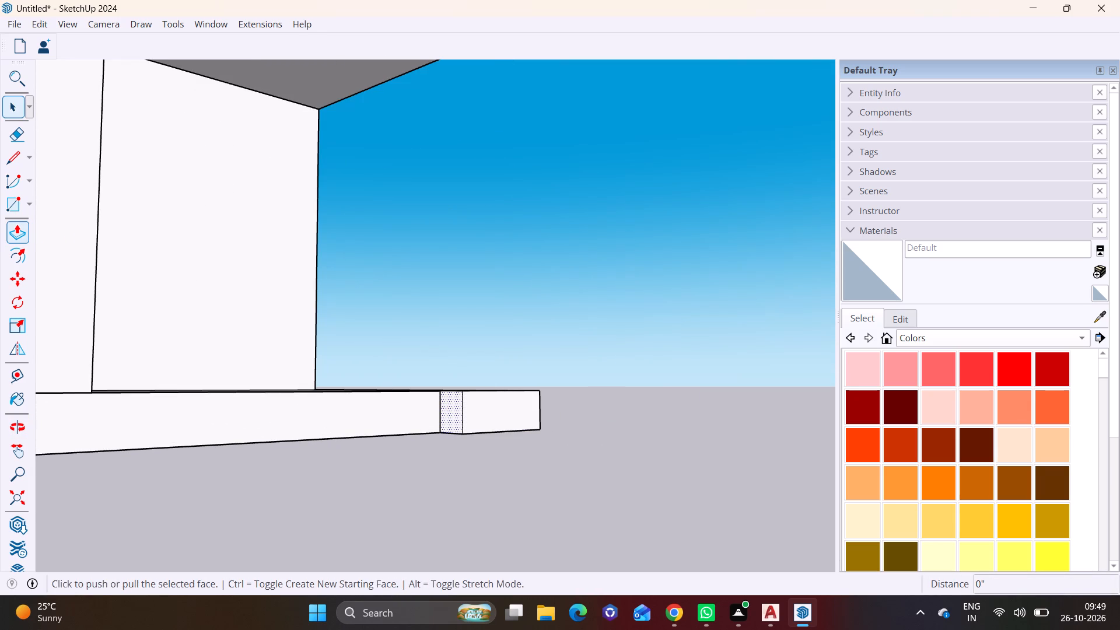
{"action": "left_click", "coordinate": [453, 413]}
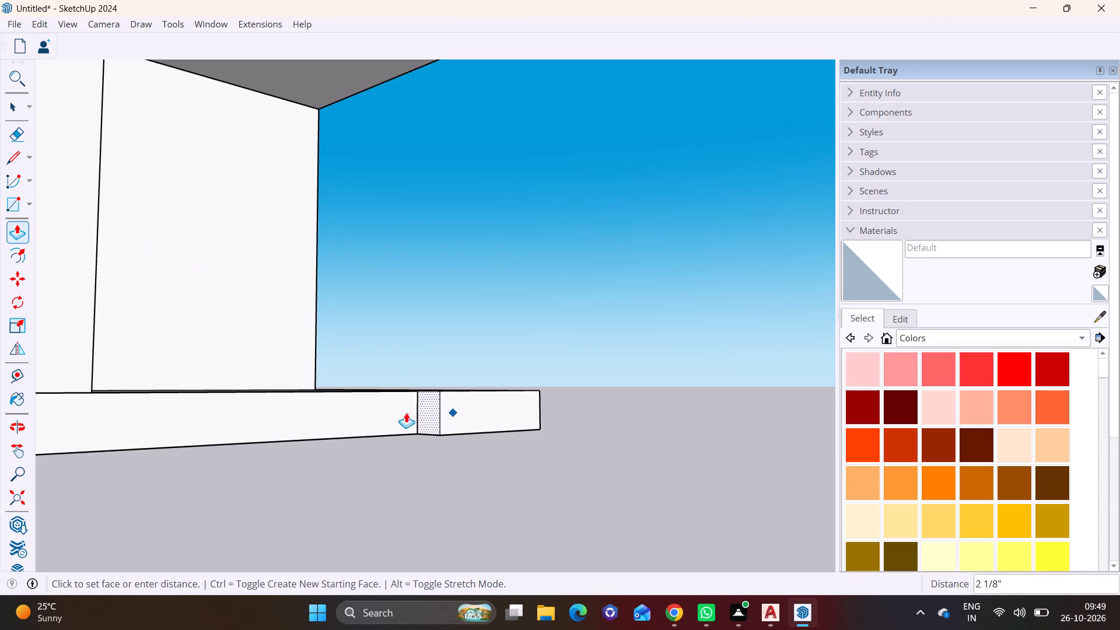
{"action": "scroll", "coordinate": [295, 405], "scroll_direction": "down", "scroll_amount": 10}
{"action": "middle_click_drag", "start_coordinate": [297, 412], "coordinate": [501, 388], "text": "shift"}
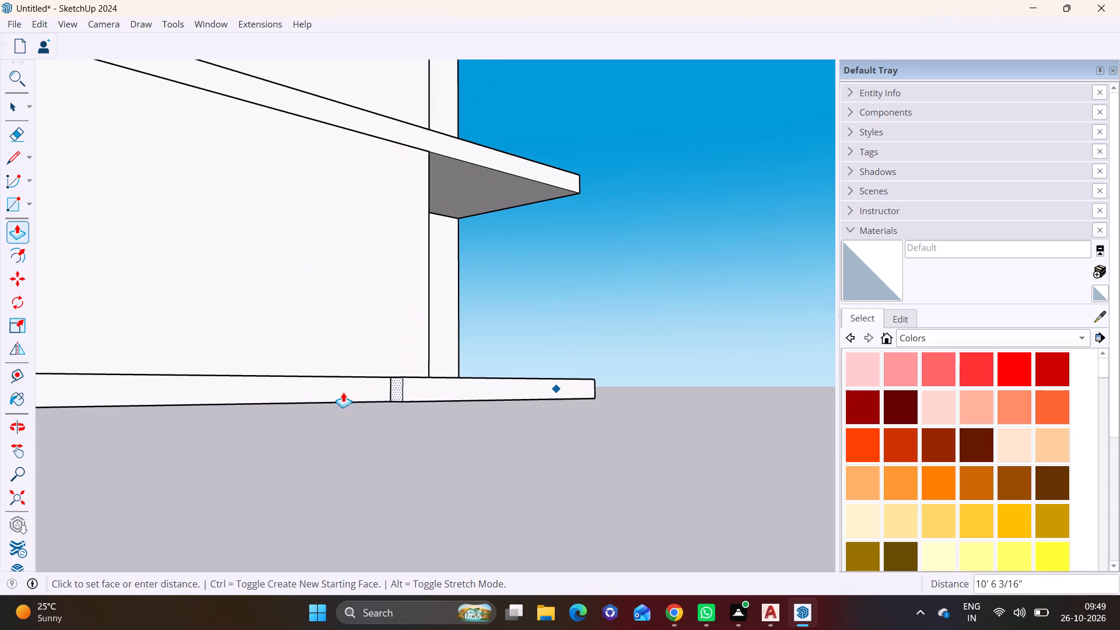
{"action": "scroll", "coordinate": [304, 386], "scroll_direction": "down", "scroll_amount": 10}
{"action": "scroll", "coordinate": [386, 375], "scroll_direction": "up", "scroll_amount": 5}
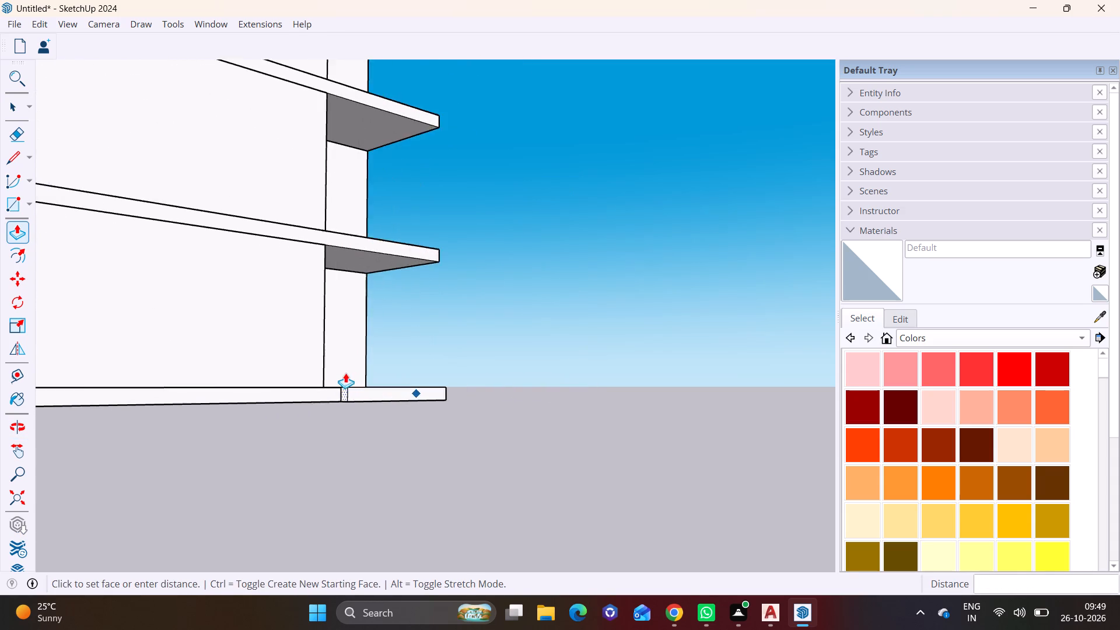
{"action": "scroll", "coordinate": [345, 373], "scroll_direction": "up", "scroll_amount": 9}
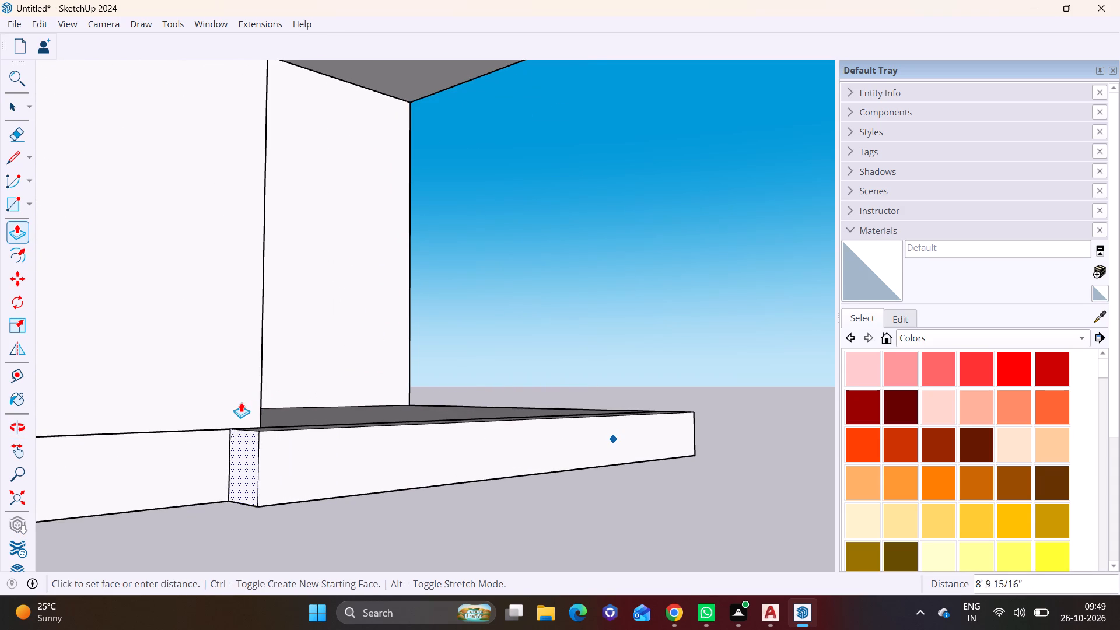
{"action": "left_click", "coordinate": [237, 402]}
Draw a line about 9" long across the projection's top, from the wall's bottom corner to the outer edge.
{"action": "middle_click_drag", "start_coordinate": [338, 332], "coordinate": [237, 439]}
{"action": "middle_click_drag", "start_coordinate": [217, 418], "coordinate": [264, 356], "text": "shift"}
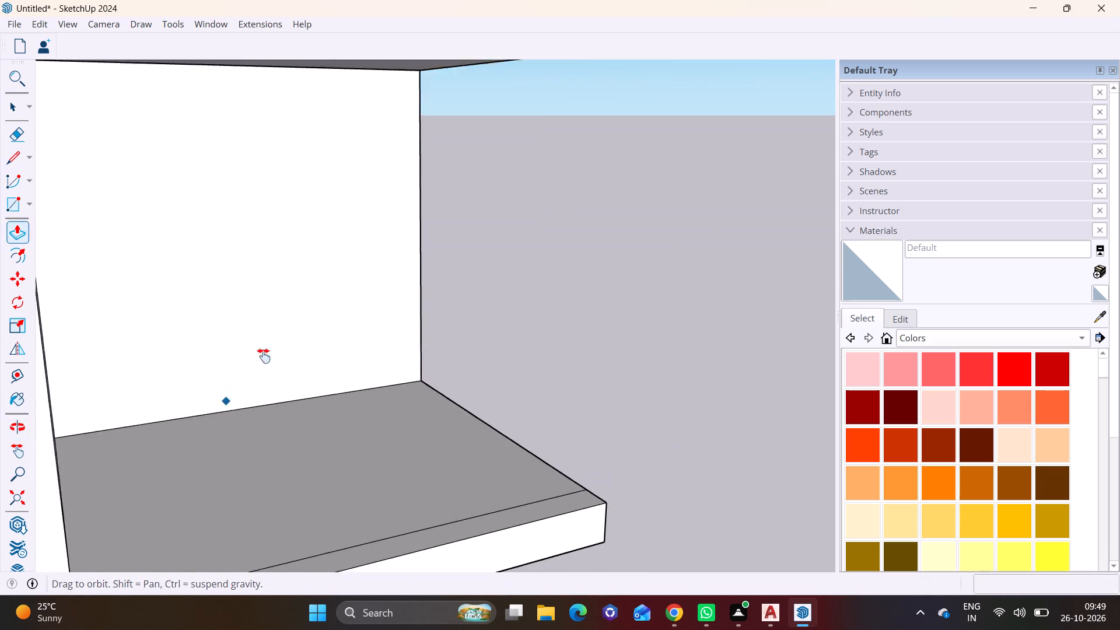
{"action": "middle_click_drag", "start_coordinate": [264, 356], "coordinate": [387, 254], "text": "shift"}
{"action": "middle_click_drag", "start_coordinate": [368, 368], "coordinate": [275, 430]}
{"action": "scroll", "coordinate": [254, 411], "scroll_direction": "up", "scroll_amount": 3}
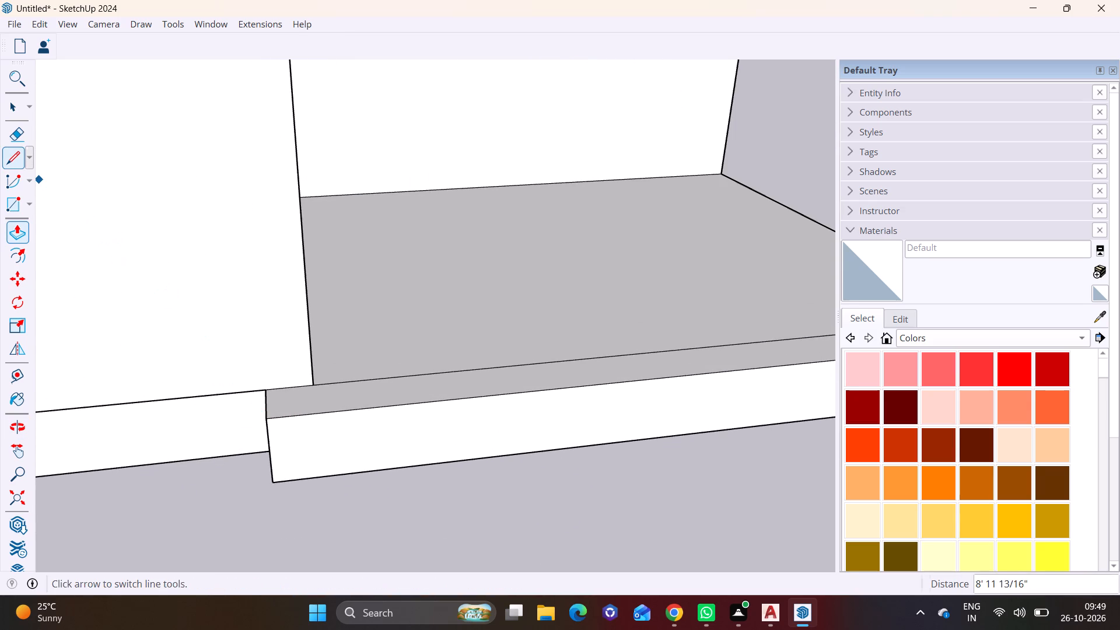
{"action": "left_click", "coordinate": [9, 157]}
{"action": "left_click", "coordinate": [312, 381]}
{"action": "left_click", "coordinate": [313, 418]}
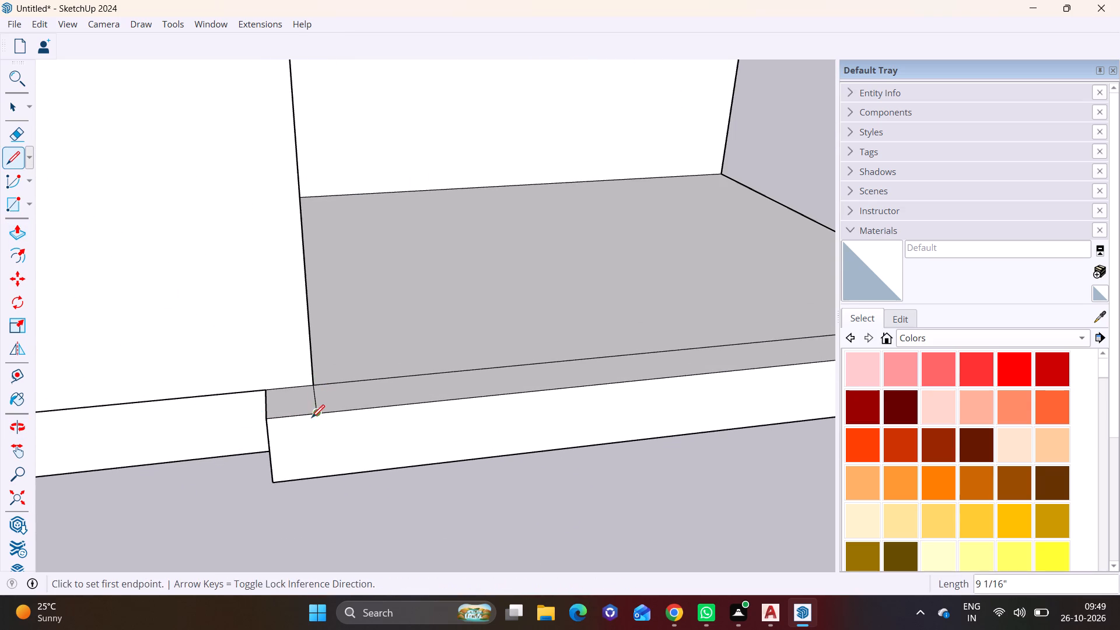
{"action": "key", "text": "space"}
Push/pull the small end face on the projection's top up to the underside of the slab above, forming a post.
{"action": "left_click", "coordinate": [298, 407]}
{"action": "left_click", "coordinate": [16, 235]}
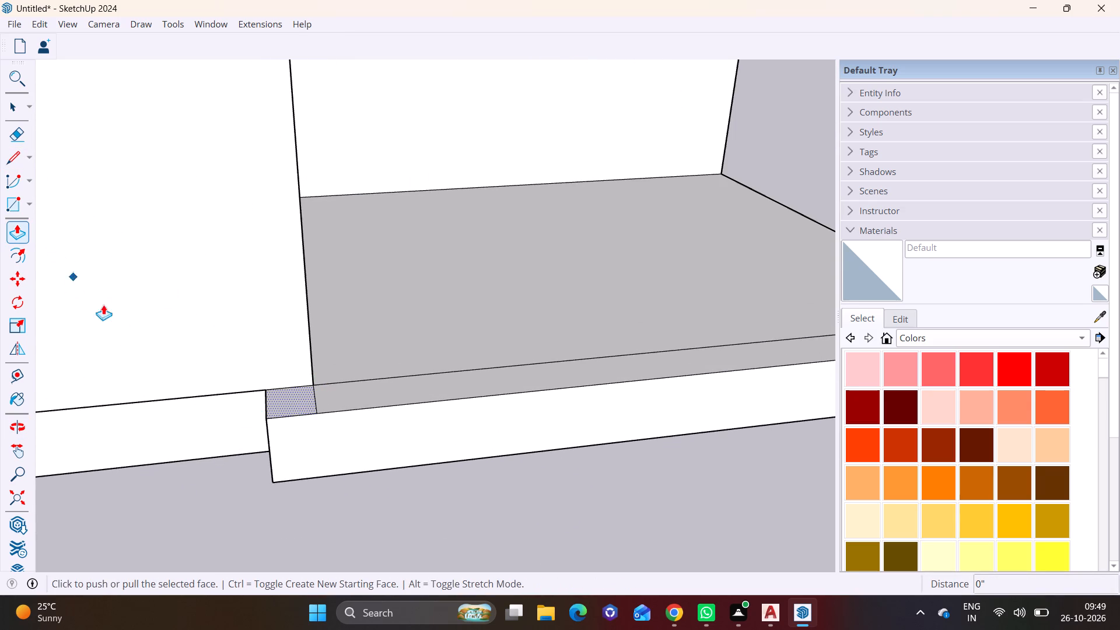
{"action": "left_click_drag", "start_coordinate": [299, 400], "coordinate": [300, 393]}
{"action": "left_click_drag", "start_coordinate": [288, 398], "coordinate": [288, 391]}
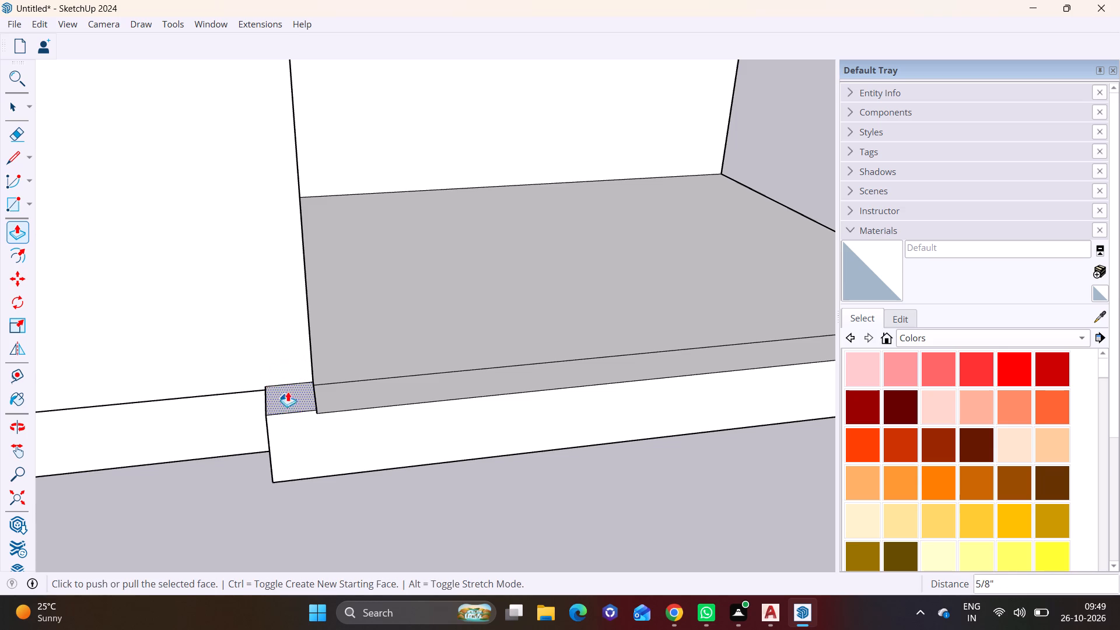
{"action": "left_click_drag", "start_coordinate": [288, 391], "coordinate": [278, 216]}
{"action": "scroll", "coordinate": [278, 213], "scroll_direction": "down", "scroll_amount": 6}
{"action": "middle_click_drag", "start_coordinate": [278, 213], "coordinate": [277, 419], "text": "shift"}
{"action": "left_click_drag", "start_coordinate": [279, 421], "coordinate": [282, 418]}
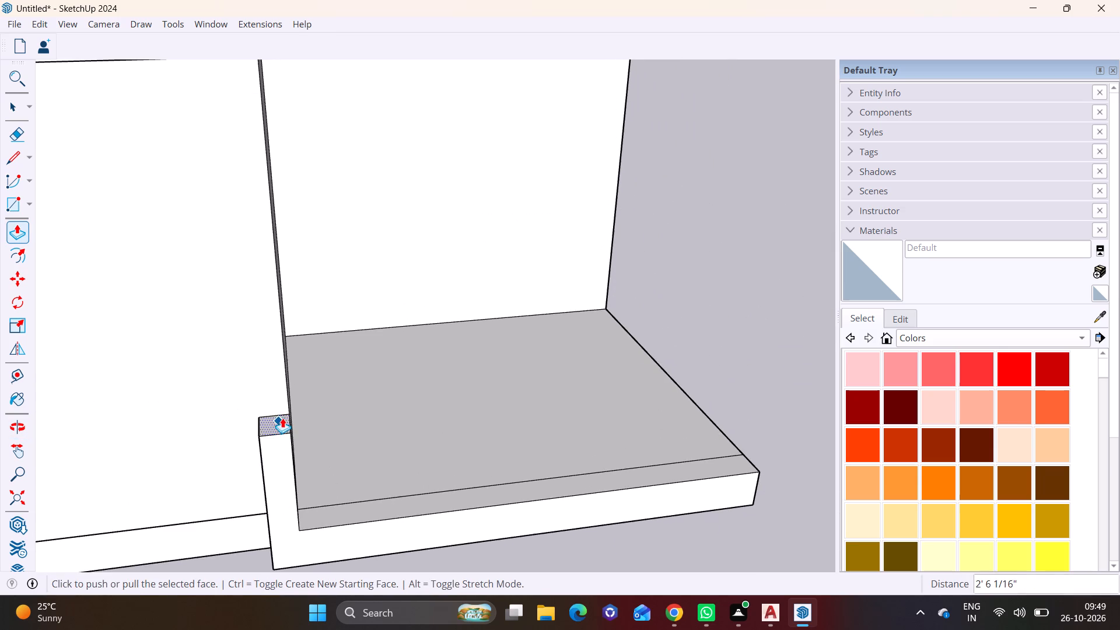
{"action": "left_click_drag", "start_coordinate": [282, 418], "coordinate": [295, 262]}
{"action": "scroll", "coordinate": [296, 258], "scroll_direction": "down", "scroll_amount": 3}
{"action": "middle_click_drag", "start_coordinate": [296, 257], "coordinate": [290, 401], "text": "shift"}
{"action": "scroll", "coordinate": [292, 367], "scroll_direction": "down", "scroll_amount": 1, "text": "shift"}
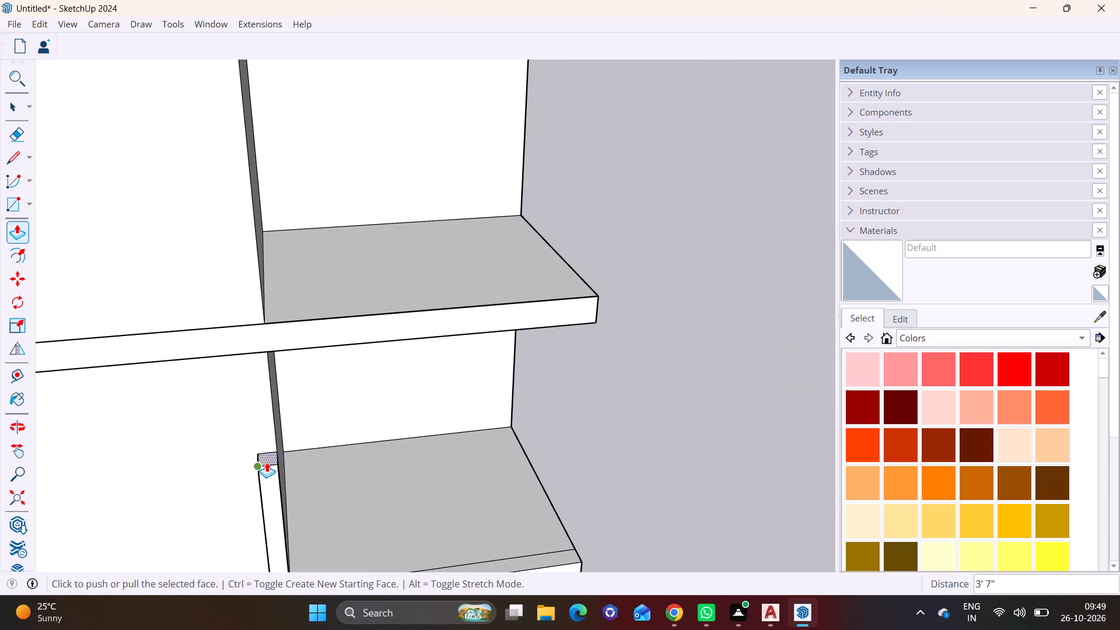
{"action": "left_click_drag", "start_coordinate": [270, 457], "coordinate": [271, 352]}
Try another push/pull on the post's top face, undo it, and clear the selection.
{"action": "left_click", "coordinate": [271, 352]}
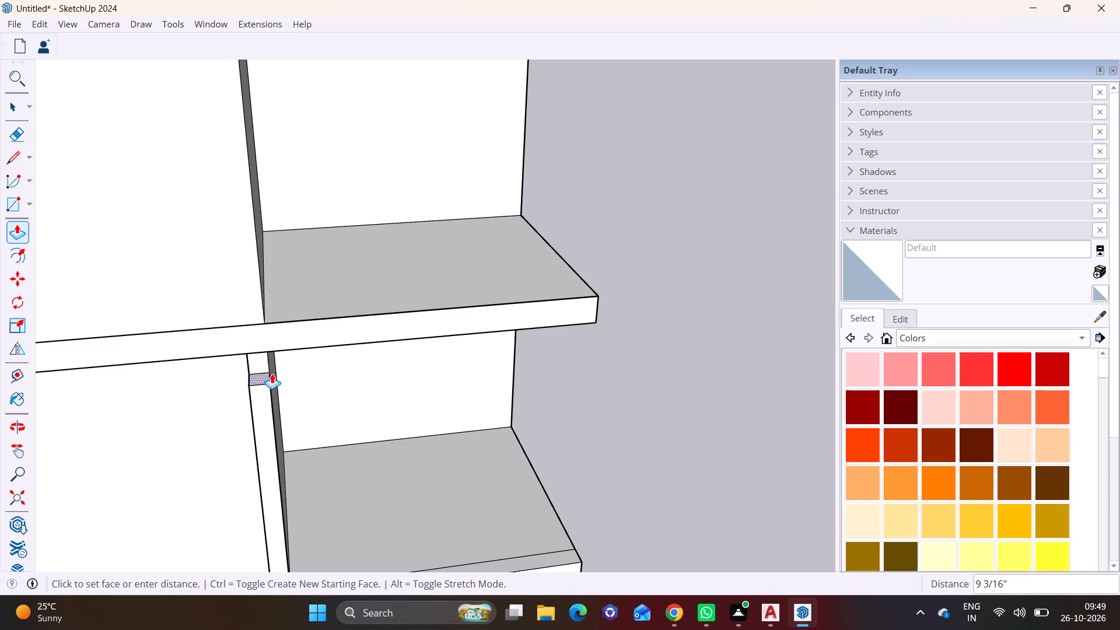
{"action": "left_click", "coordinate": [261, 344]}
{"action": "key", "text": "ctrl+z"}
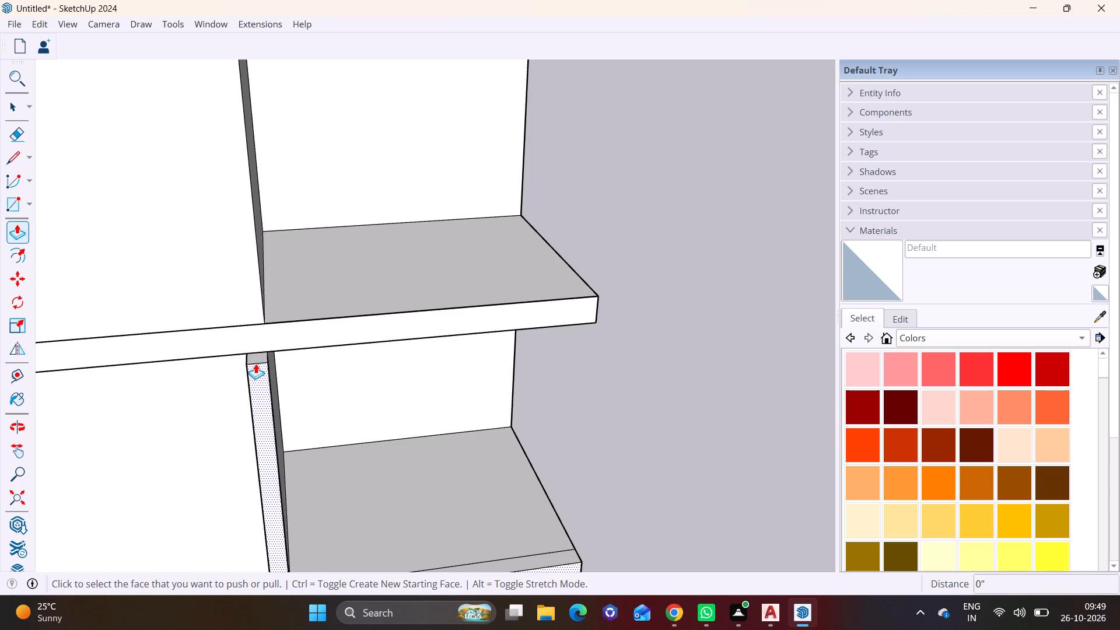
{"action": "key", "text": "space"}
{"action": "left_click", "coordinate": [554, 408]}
Push/pull the long strip on the projection's top up about 1' 7" to form the corner bay's front parapet.
{"action": "middle_click_drag", "start_coordinate": [552, 394], "coordinate": [477, 264]}
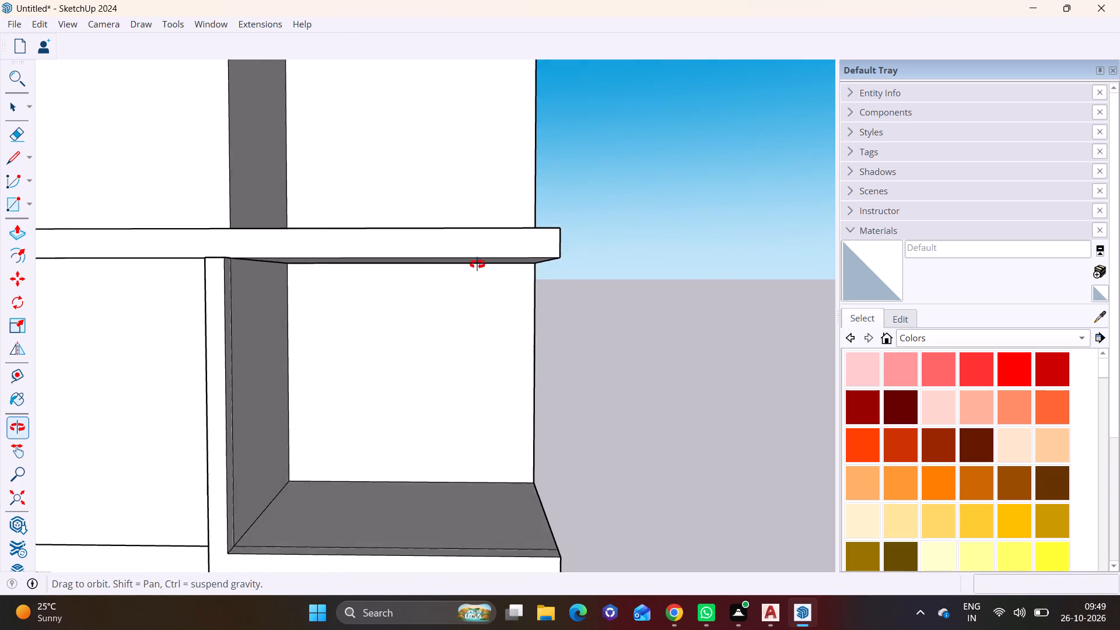
{"action": "middle_click_drag", "start_coordinate": [477, 264], "coordinate": [566, 250]}
{"action": "middle_click_drag", "start_coordinate": [414, 264], "coordinate": [401, 187], "text": "shift"}
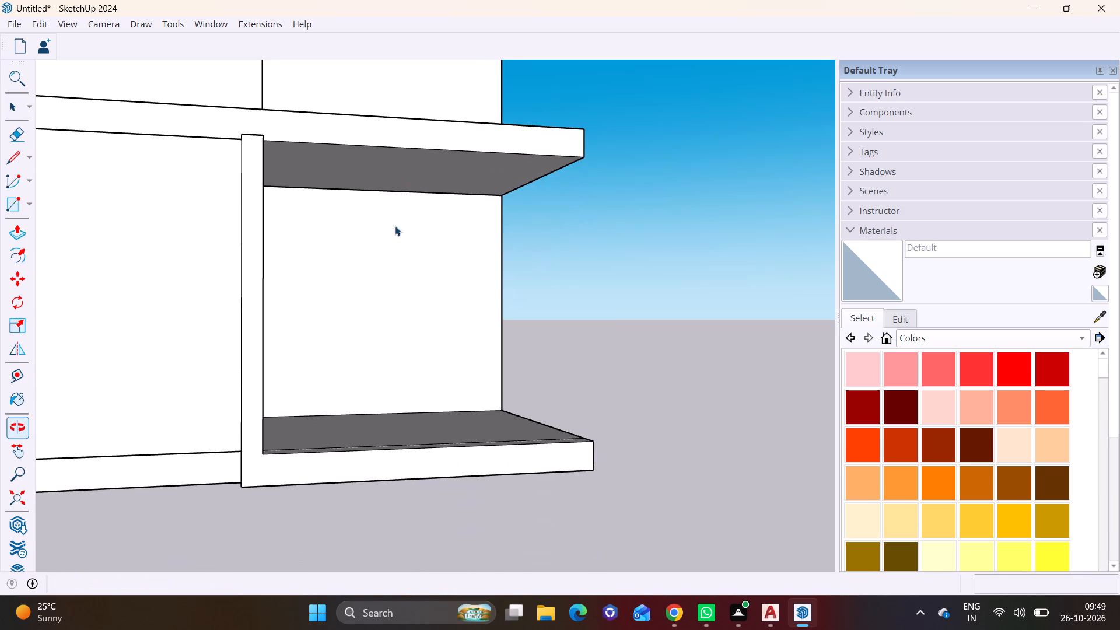
{"action": "middle_click_drag", "start_coordinate": [444, 274], "coordinate": [231, 390]}
{"action": "scroll", "coordinate": [324, 514], "scroll_direction": "up", "scroll_amount": 3}
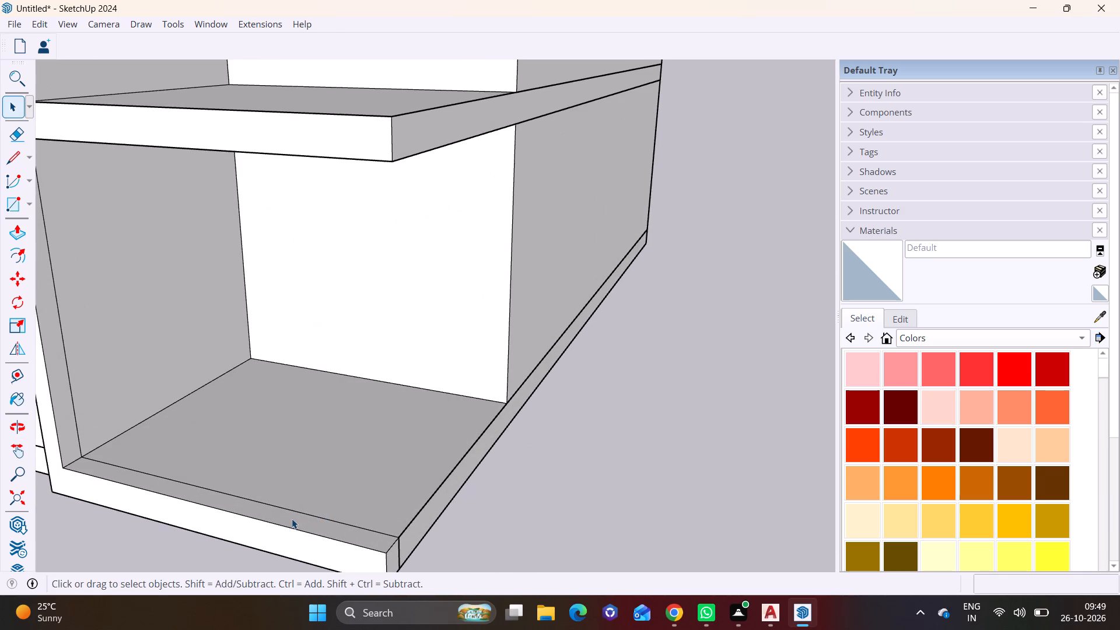
{"action": "left_click", "coordinate": [292, 519]}
{"action": "left_click", "coordinate": [20, 229]}
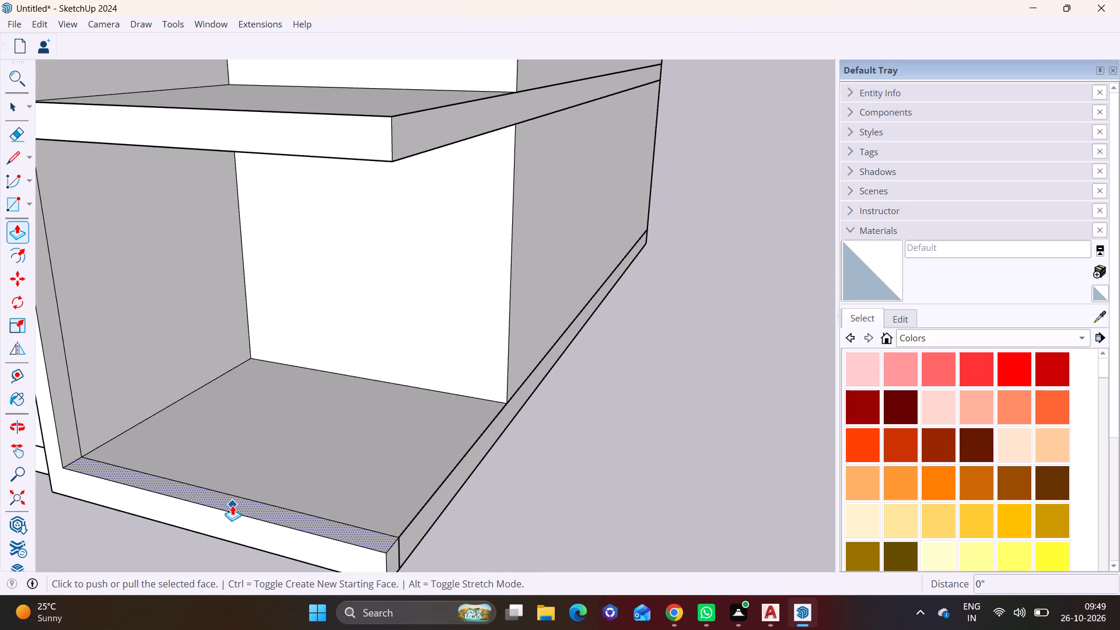
{"action": "left_click", "coordinate": [232, 505]}
{"action": "left_click", "coordinate": [237, 454]}
Push/pull the post's narrow inner side face toward the corner bay's opening to widen the post above the parapet.
{"action": "scroll", "coordinate": [225, 440], "scroll_direction": "down", "scroll_amount": 6}
{"action": "middle_click_drag", "start_coordinate": [211, 450], "coordinate": [212, 447]}
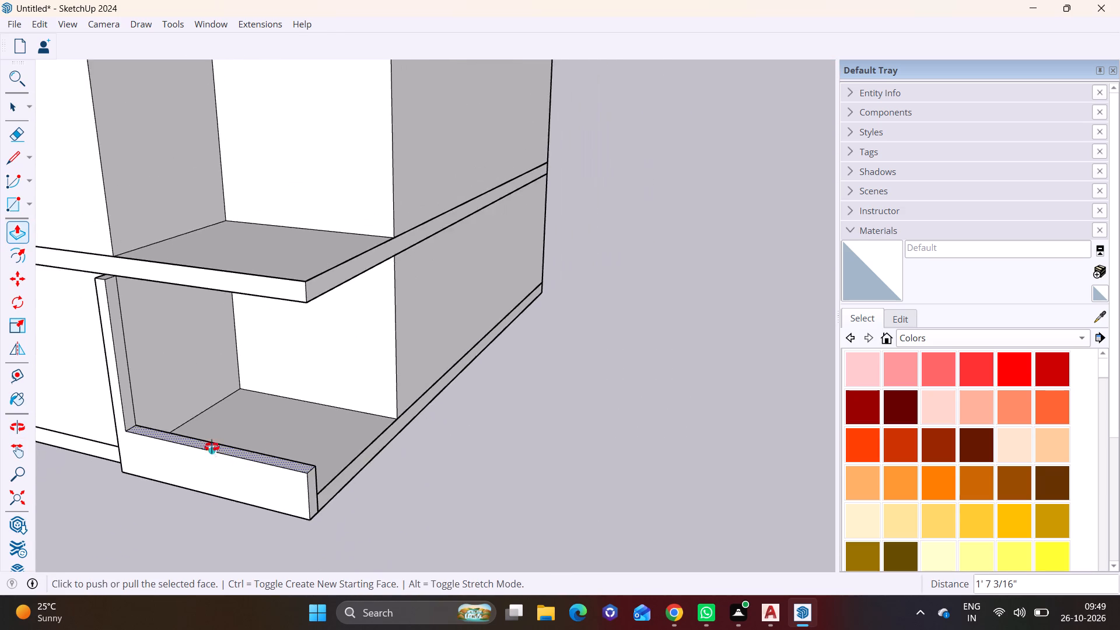
{"action": "middle_click_drag", "start_coordinate": [212, 447], "coordinate": [278, 338]}
{"action": "middle_click_drag", "start_coordinate": [272, 338], "coordinate": [417, 399]}
{"action": "middle_click_drag", "start_coordinate": [372, 412], "coordinate": [244, 433]}
{"action": "key", "text": "space"}
{"action": "scroll", "coordinate": [208, 418], "scroll_direction": "up", "scroll_amount": 4}
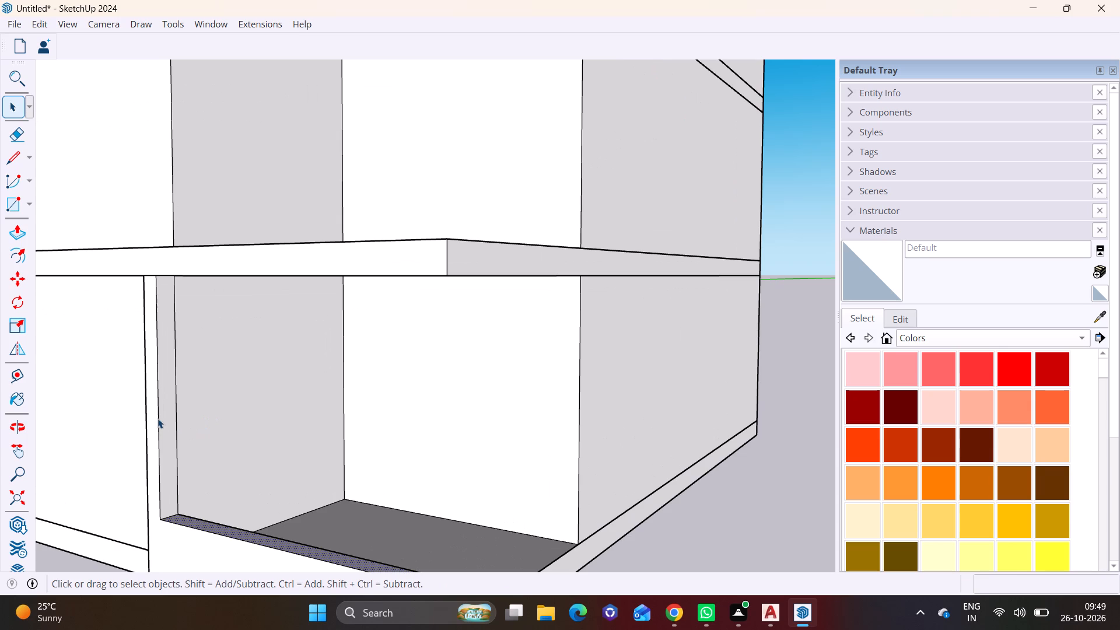
{"action": "left_click", "coordinate": [162, 408]}
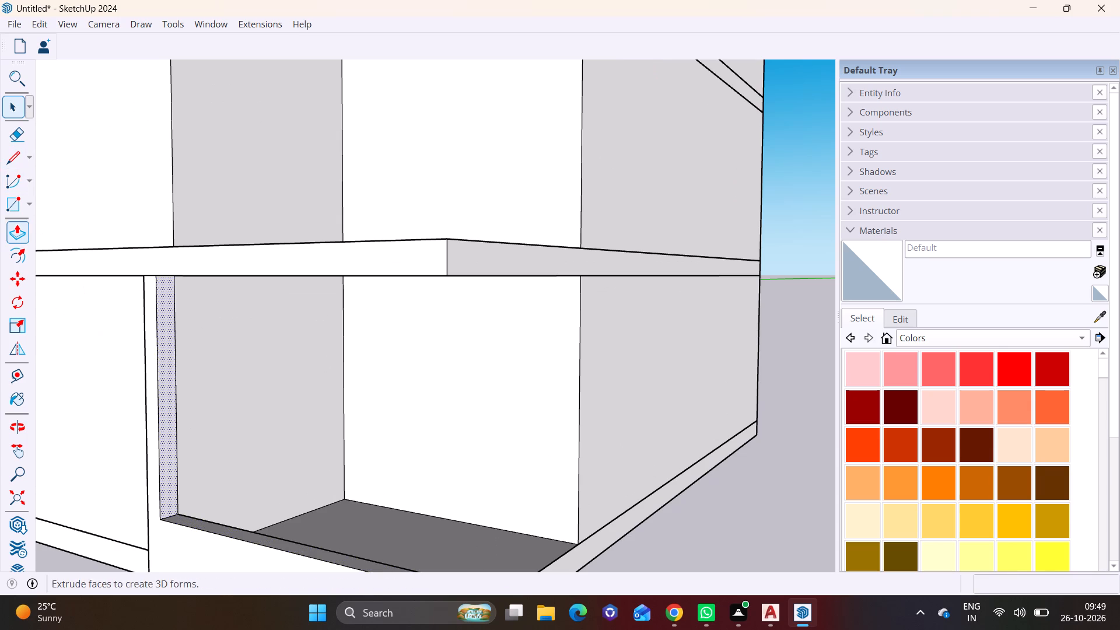
{"action": "left_click", "coordinate": [14, 223]}
{"action": "left_click", "coordinate": [167, 363]}
{"action": "left_click", "coordinate": [220, 370]}
{"action": "key", "text": "space"}
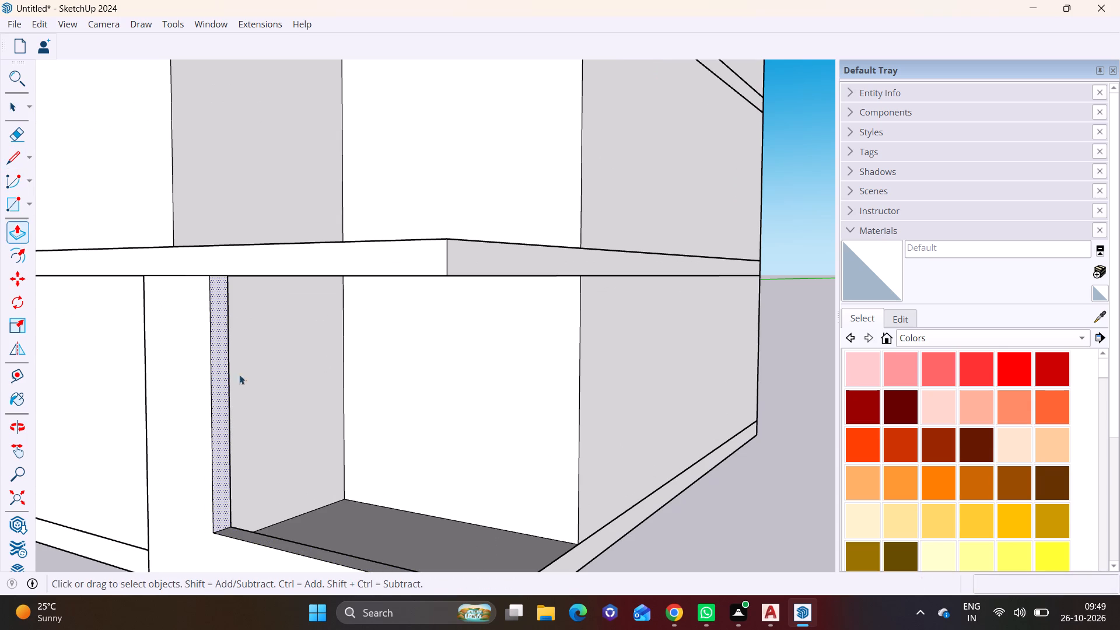
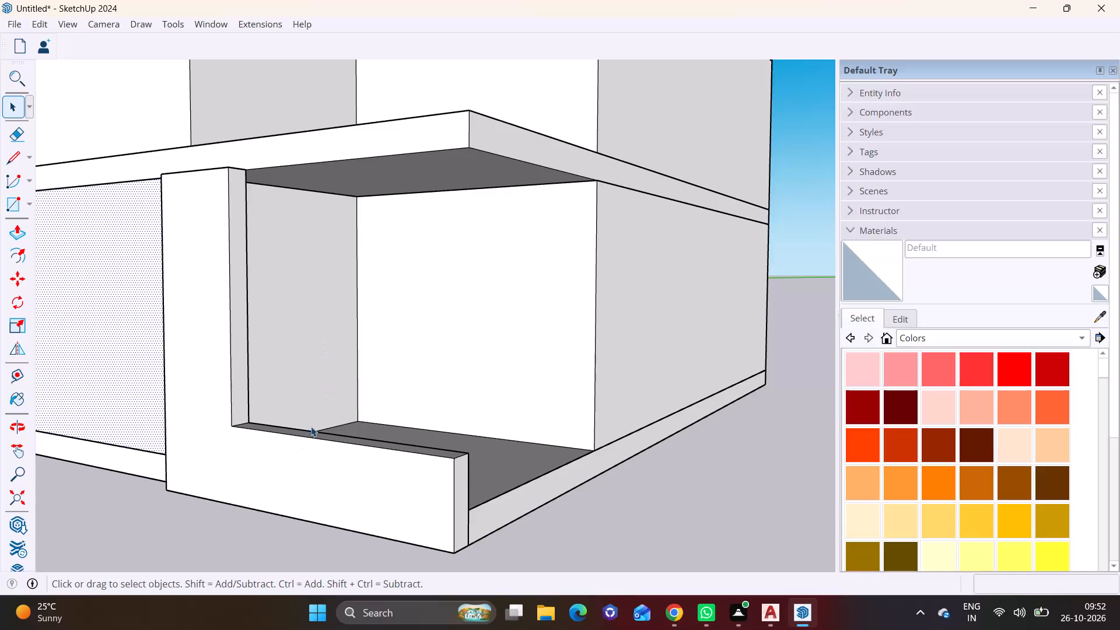
Push/pull the top face of the corner bay's front parapet down slightly to lower it.
{"action": "middle_click_drag", "start_coordinate": [311, 426], "coordinate": [288, 486]}
{"action": "scroll", "coordinate": [292, 484], "scroll_direction": "up", "scroll_amount": 4}
{"action": "left_click", "coordinate": [307, 468]}
{"action": "left_click", "coordinate": [16, 233]}
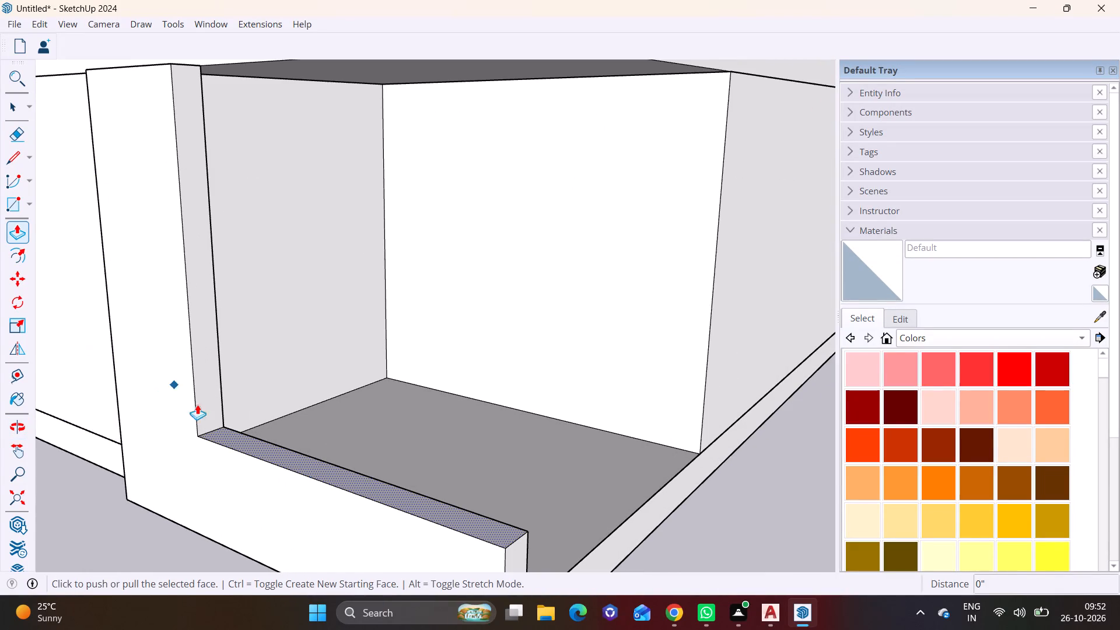
{"action": "left_click", "coordinate": [239, 439]}
{"action": "left_click", "coordinate": [238, 462]}
{"action": "key", "text": "space"}
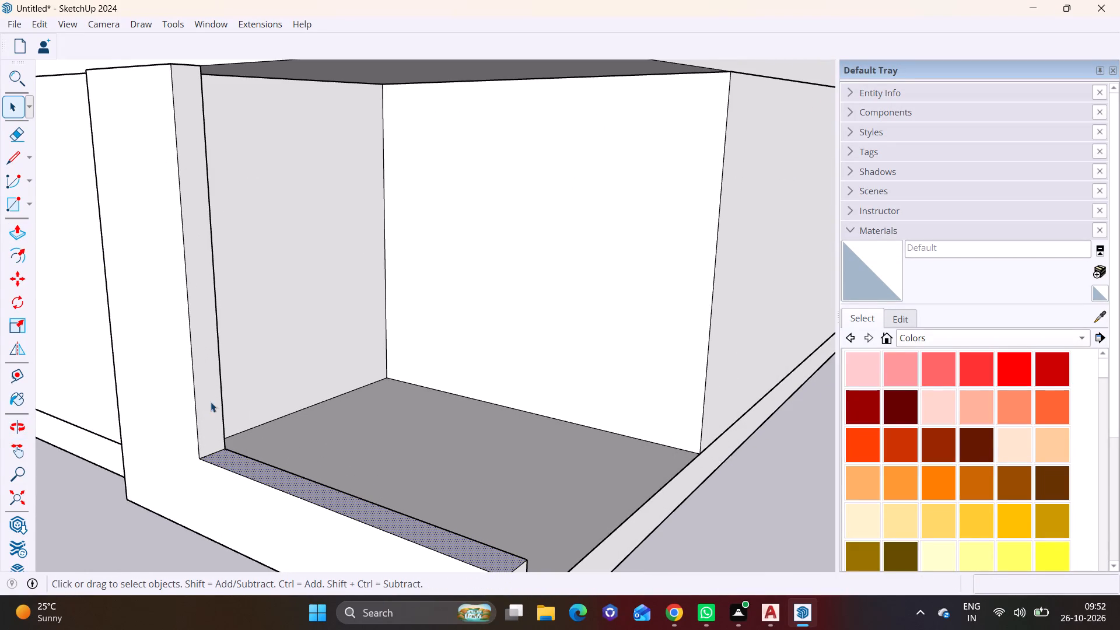
Push/pull the post's inner side face back about 7 3/4" away from the bay opening to narrow the post.
{"action": "left_click", "coordinate": [211, 402]}
{"action": "left_click", "coordinate": [23, 232]}
{"action": "left_click", "coordinate": [199, 331]}
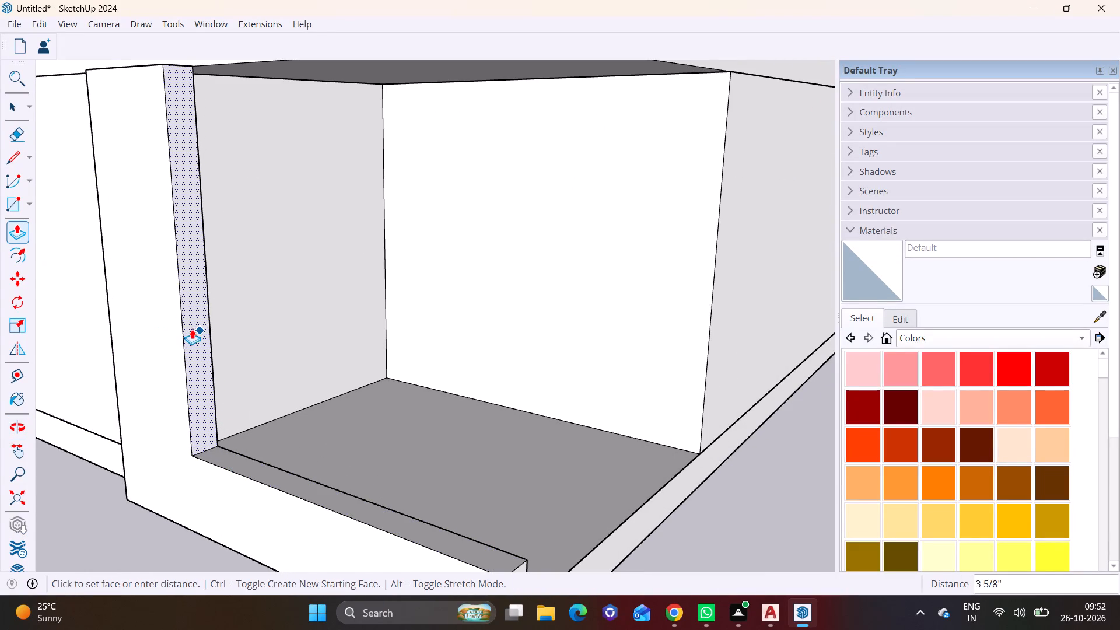
{"action": "left_click", "coordinate": [183, 325]}
Draw a rectangle about 1' by 1' on the front edge of the slab above the post, at its outer corner.
{"action": "scroll", "coordinate": [262, 433], "scroll_direction": "down", "scroll_amount": 6}
{"action": "middle_click_drag", "start_coordinate": [309, 444], "coordinate": [435, 359]}
{"action": "scroll", "coordinate": [320, 341], "scroll_direction": "down", "scroll_amount": 3}
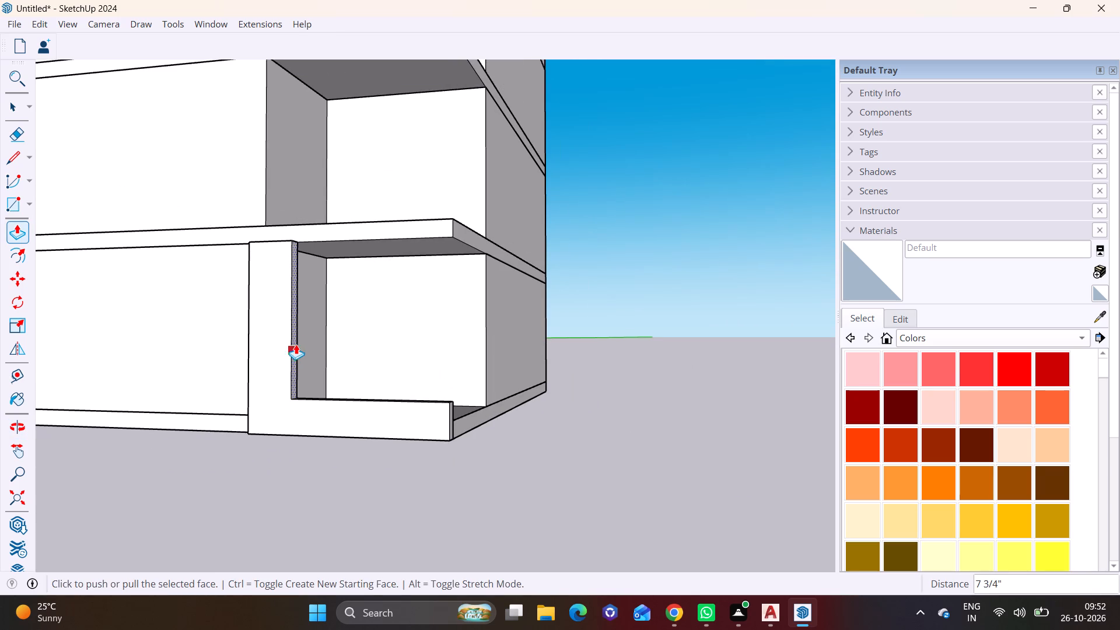
{"action": "middle_click_drag", "start_coordinate": [300, 329], "coordinate": [323, 373]}
{"action": "scroll", "coordinate": [317, 374], "scroll_direction": "up", "scroll_amount": 3}
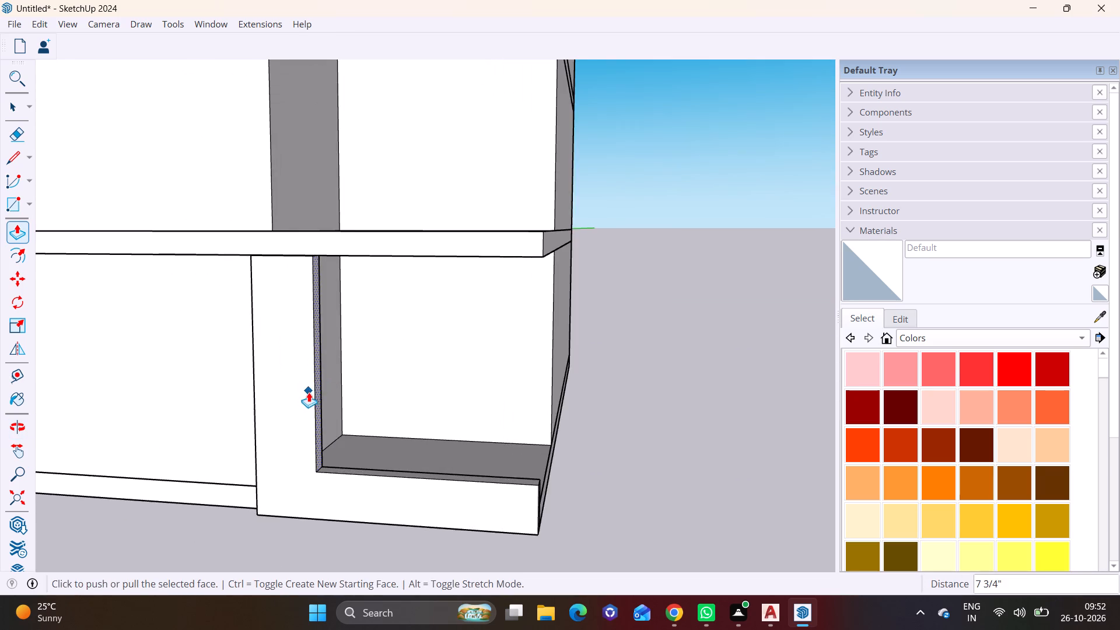
{"action": "scroll", "coordinate": [309, 392], "scroll_direction": "up", "scroll_amount": 2}
{"action": "key", "text": "space"}
{"action": "middle_click_drag", "start_coordinate": [301, 369], "coordinate": [231, 463], "text": "shift"}
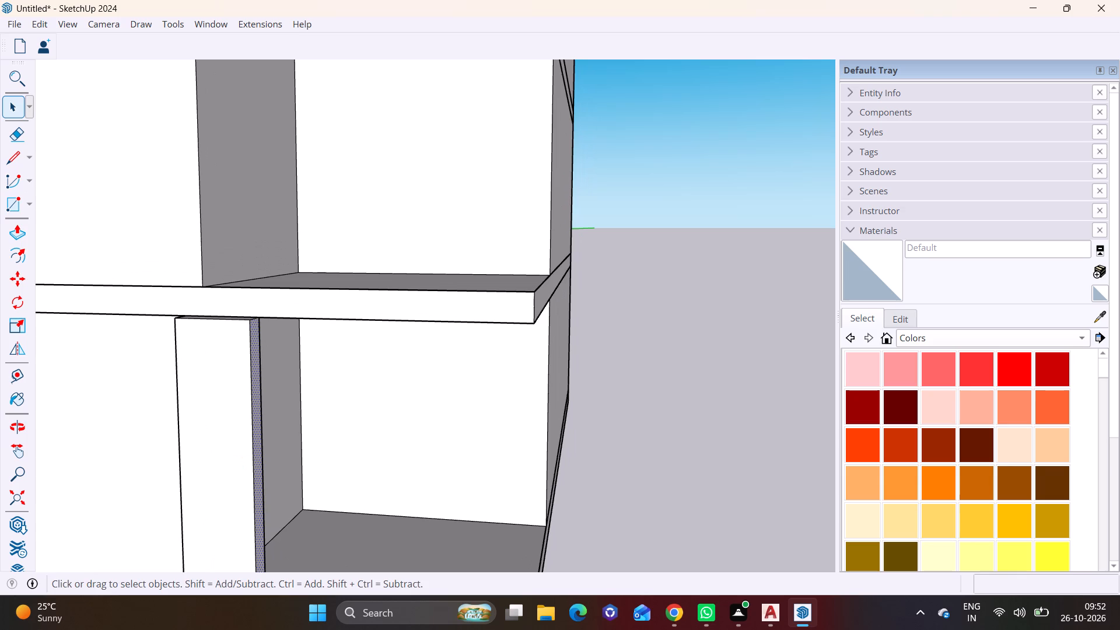
{"action": "left_click", "coordinate": [29, 201]}
{"action": "left_click", "coordinate": [42, 230]}
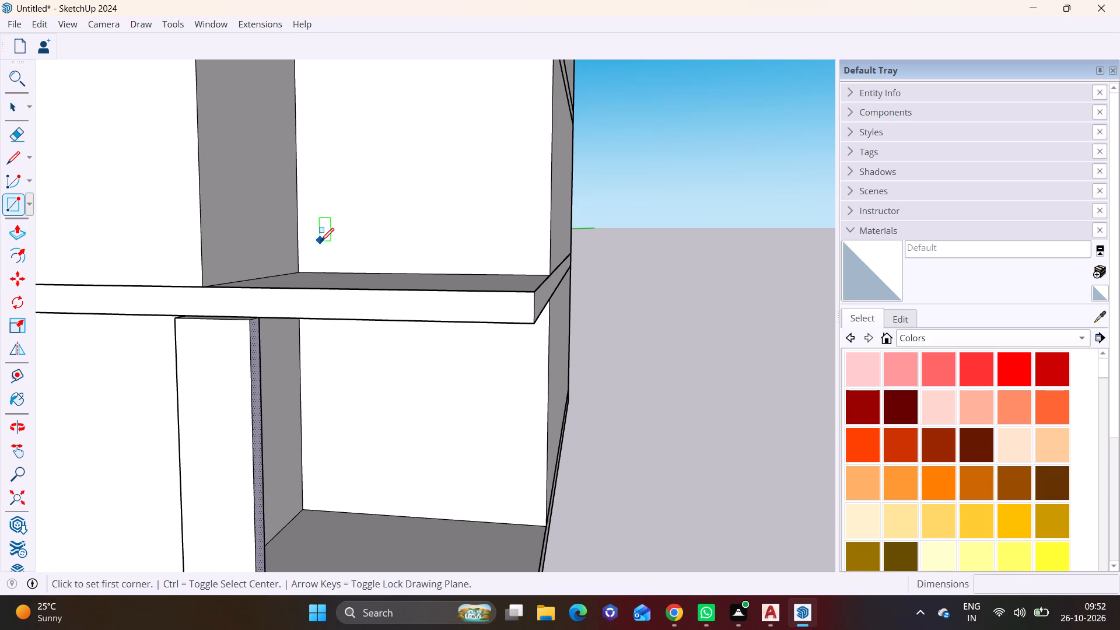
{"action": "scroll", "coordinate": [391, 283], "scroll_direction": "up", "scroll_amount": 1}
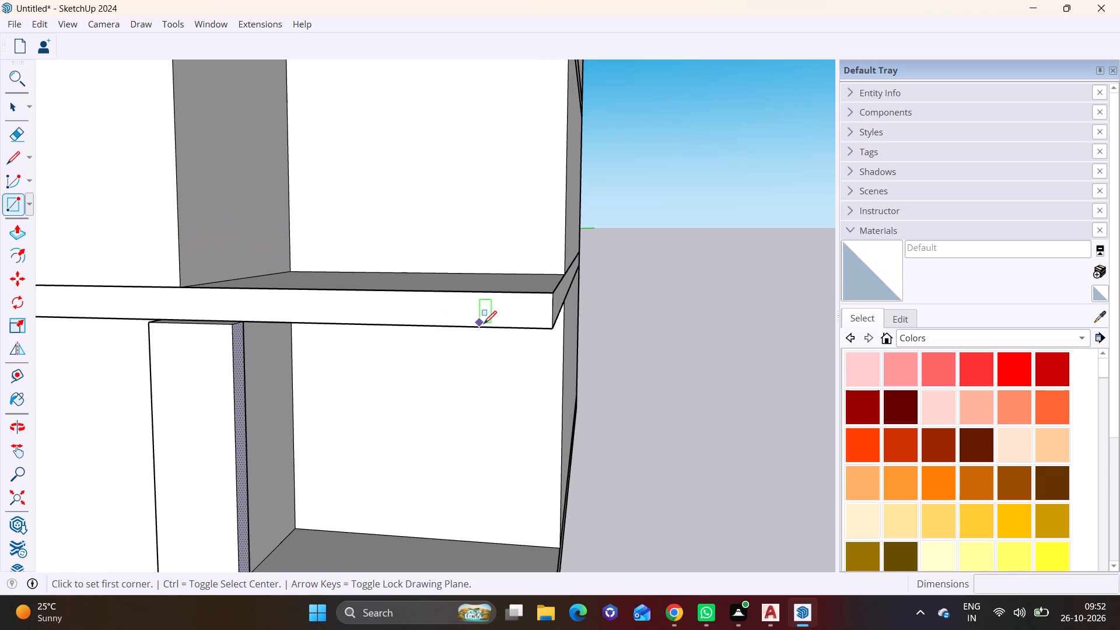
{"action": "scroll", "coordinate": [484, 324], "scroll_direction": "up", "scroll_amount": 1}
{"action": "middle_click_drag", "start_coordinate": [432, 341], "coordinate": [377, 366], "text": "shift"}
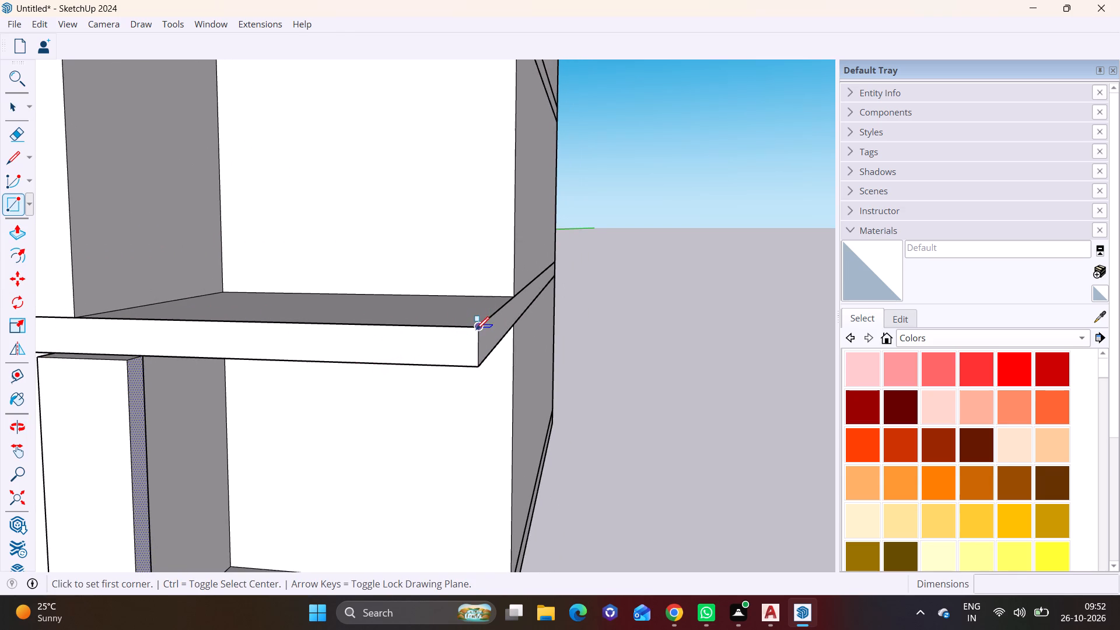
{"action": "left_click", "coordinate": [476, 330]}
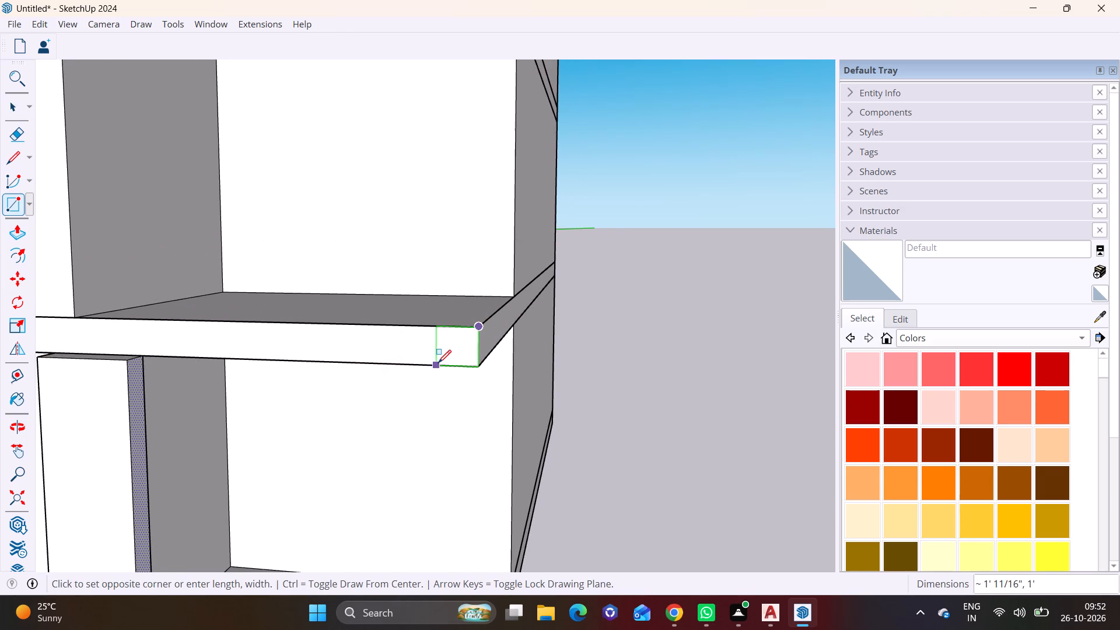
{"action": "left_click", "coordinate": [438, 363]}
Push/pull the square at the slab's corner forward to form a small block projecting from the slab's front edge.
{"action": "key", "text": "space"}
{"action": "left_click", "coordinate": [452, 351]}
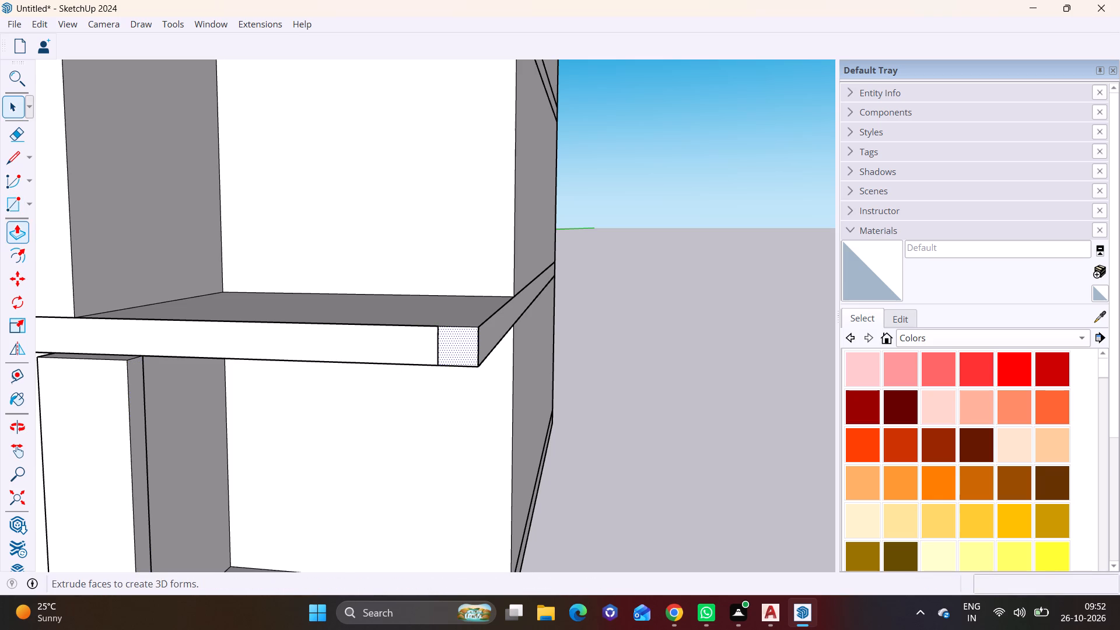
{"action": "left_click", "coordinate": [17, 228]}
{"action": "middle_click_drag", "start_coordinate": [408, 375], "coordinate": [338, 427]}
{"action": "left_click", "coordinate": [330, 435]}
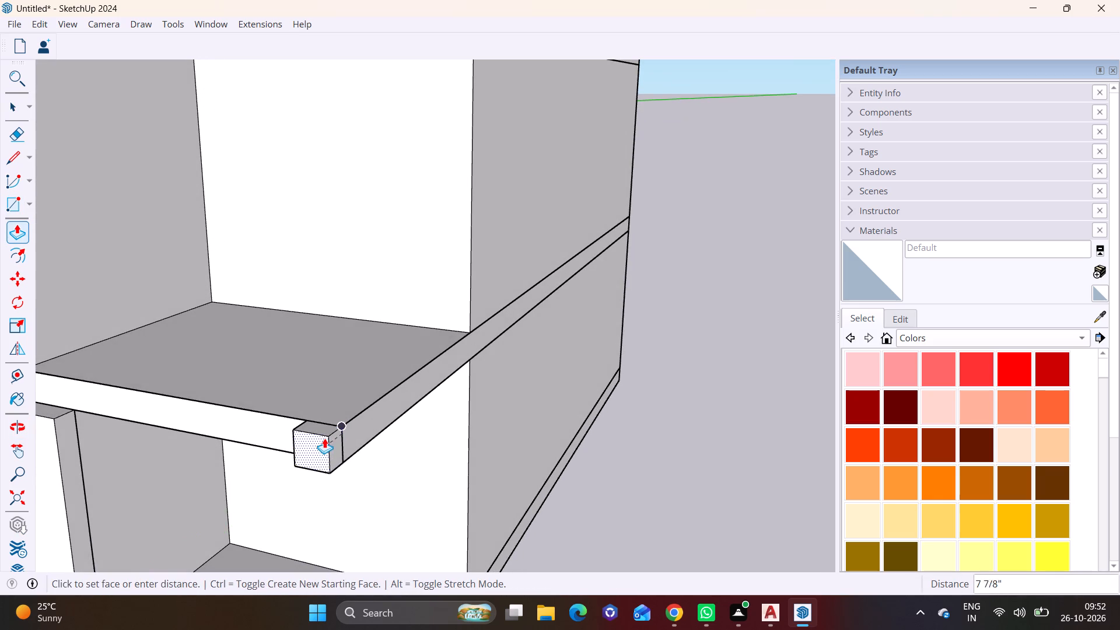
{"action": "left_click", "coordinate": [330, 439]}
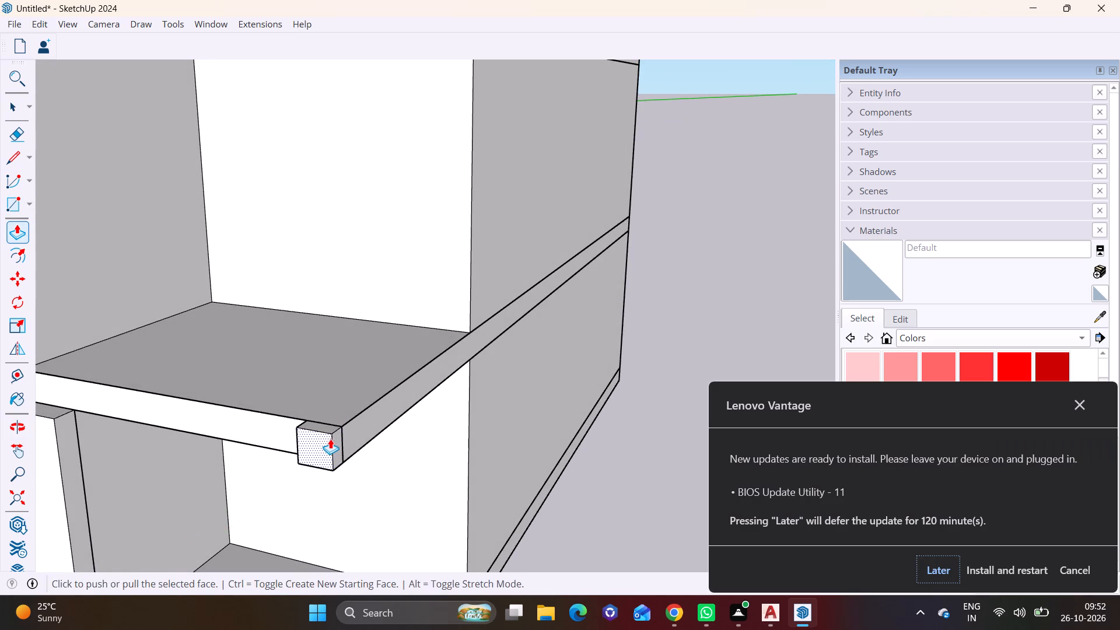
Defer the pending BIOS update in the Lenovo Vantage prompt.
{"action": "left_click", "coordinate": [926, 573]}
Push/pull the block's inner side face about 10' 10" along the slab's front edge, extending the band over the post.
{"action": "middle_click_drag", "start_coordinate": [344, 465], "coordinate": [691, 429]}
{"action": "scroll", "coordinate": [547, 443], "scroll_direction": "up", "scroll_amount": 5}
{"action": "key", "text": "space"}
{"action": "left_click", "coordinate": [534, 430]}
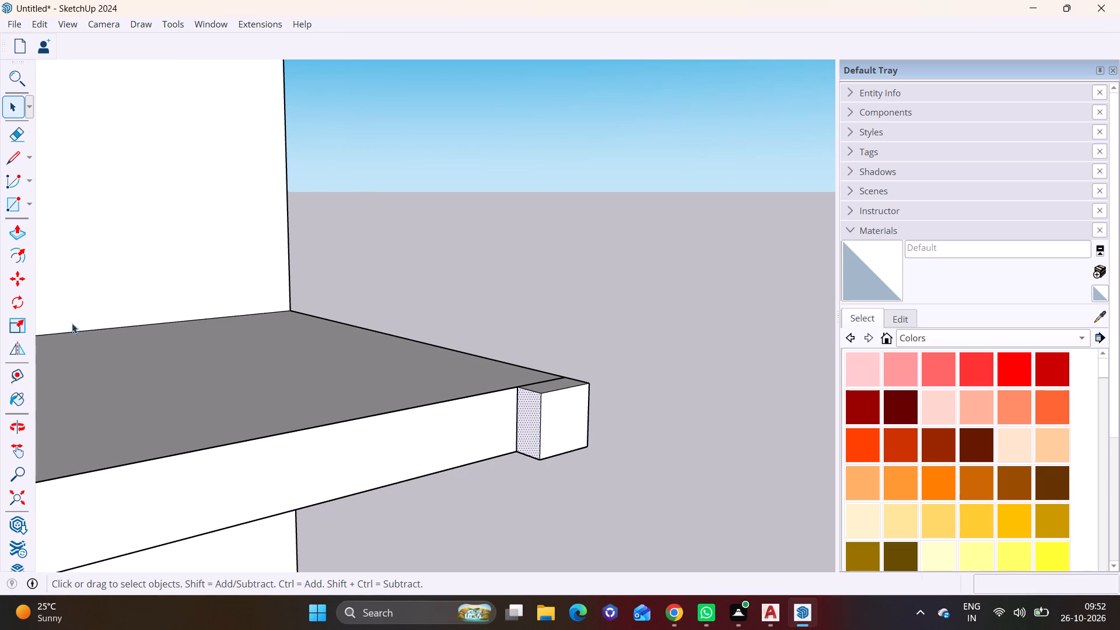
{"action": "left_click", "coordinate": [16, 235]}
{"action": "left_click", "coordinate": [524, 420]}
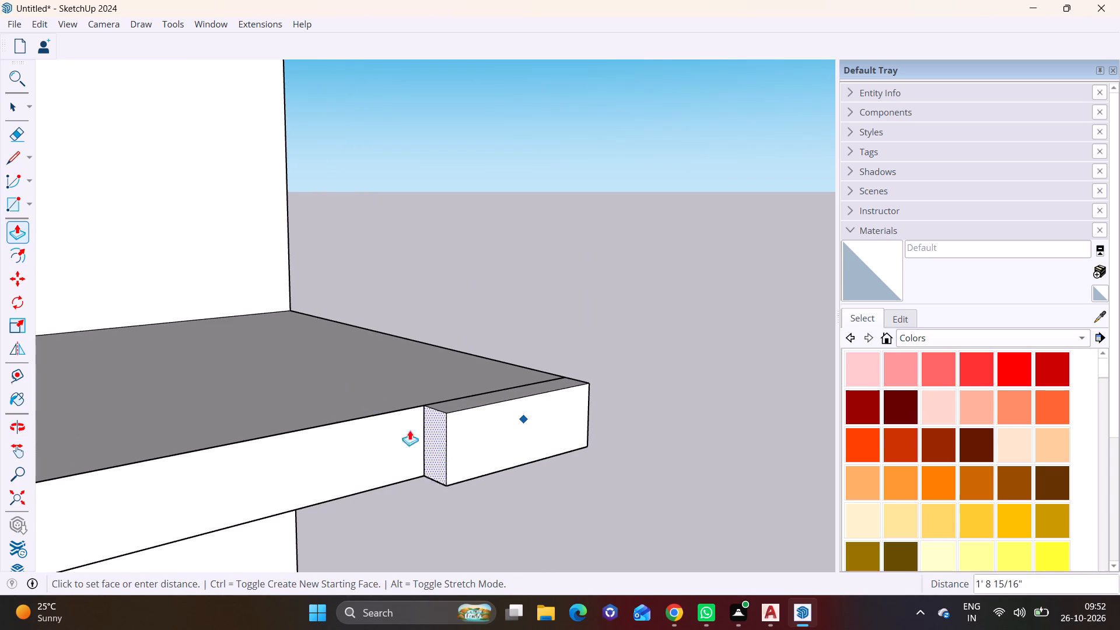
{"action": "scroll", "coordinate": [380, 454], "scroll_direction": "down", "scroll_amount": 9}
{"action": "middle_click_drag", "start_coordinate": [321, 488], "coordinate": [549, 413], "text": "shift"}
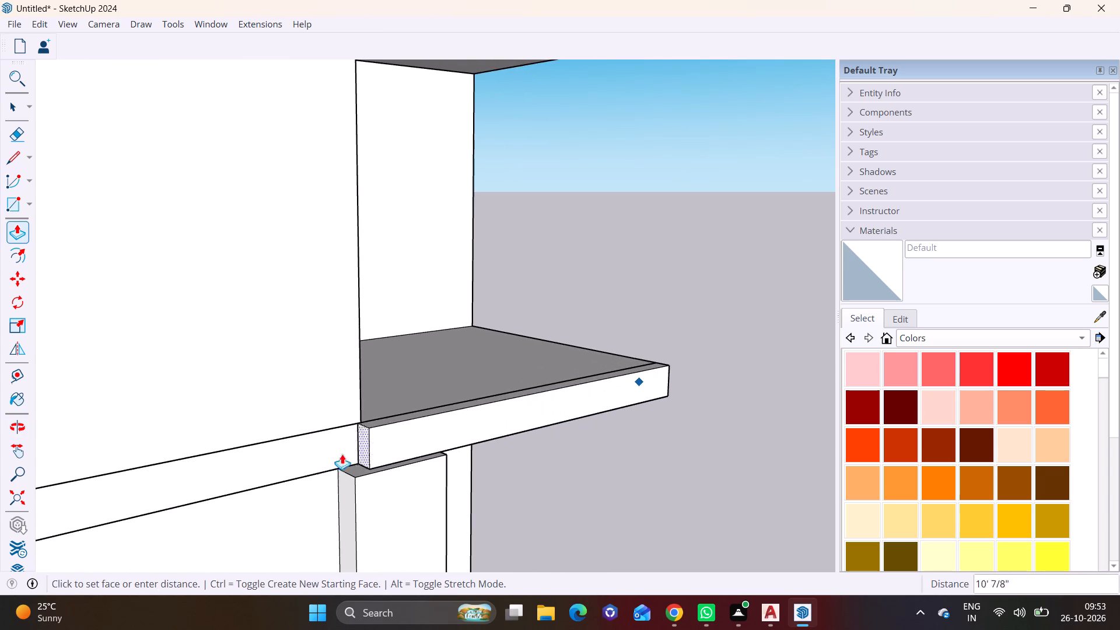
{"action": "scroll", "coordinate": [315, 460], "scroll_direction": "down", "scroll_amount": 8}
{"action": "scroll", "coordinate": [355, 451], "scroll_direction": "up", "scroll_amount": 10}
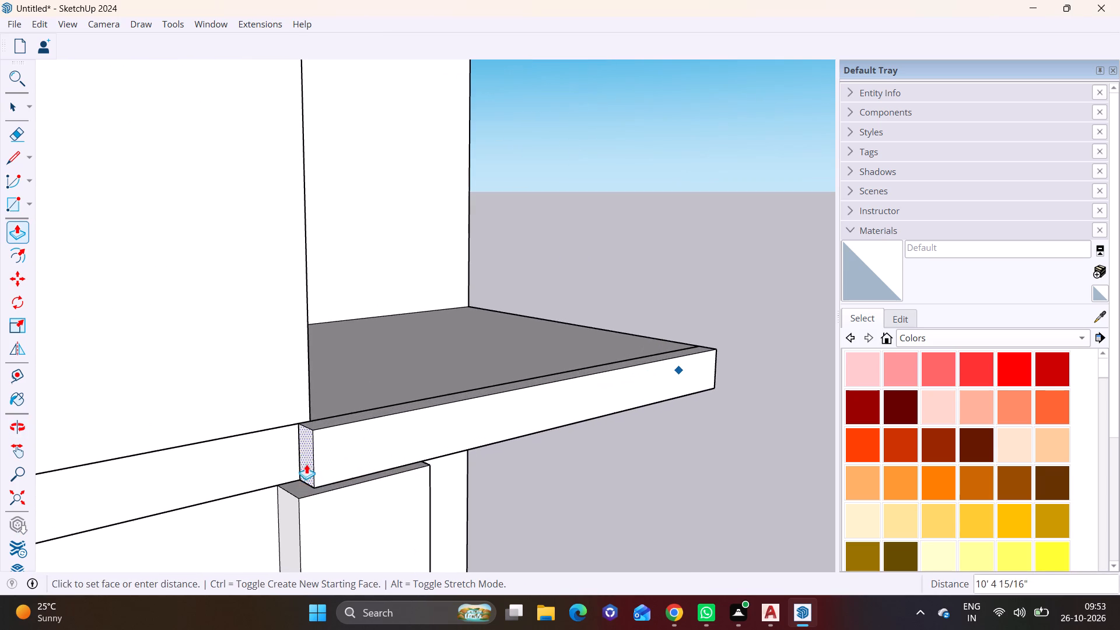
{"action": "left_click", "coordinate": [298, 506]}
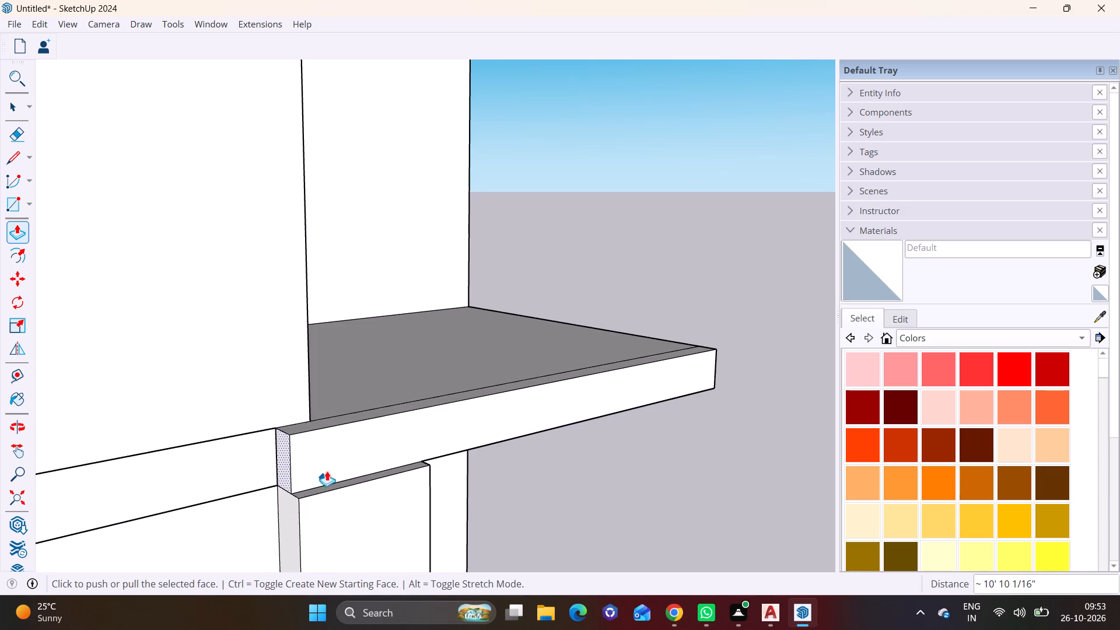
Push/pull the outer end face of the front band about 11" past the slab's side edge.
{"action": "scroll", "coordinate": [334, 460], "scroll_direction": "down", "scroll_amount": 8}
{"action": "scroll", "coordinate": [443, 452], "scroll_direction": "up", "scroll_amount": 1}
{"action": "middle_click_drag", "start_coordinate": [443, 452], "coordinate": [149, 406]}
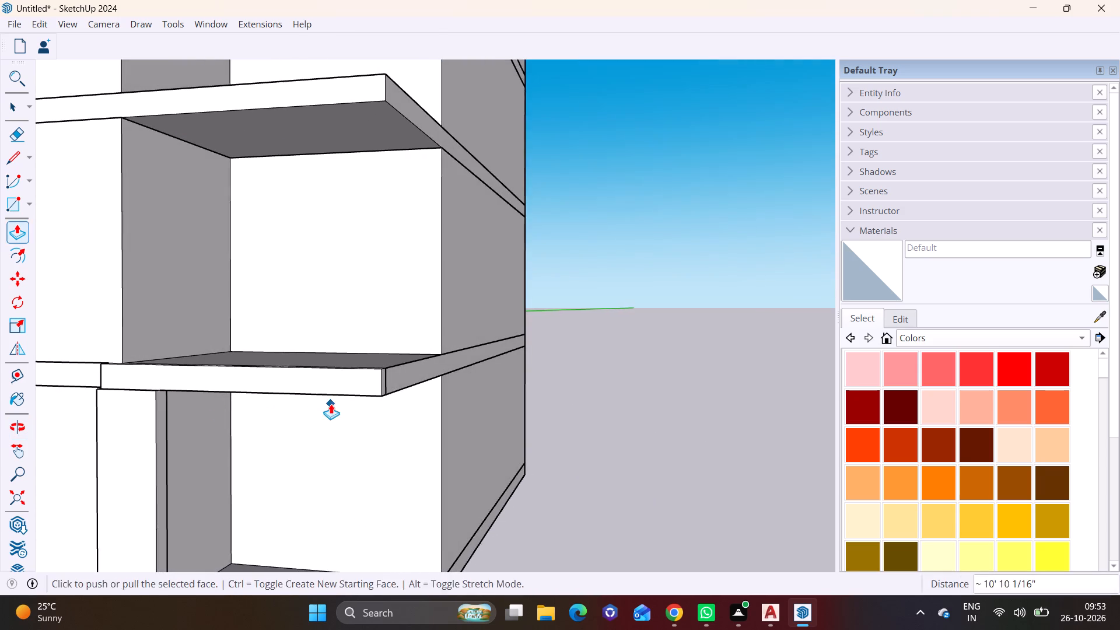
{"action": "middle_click_drag", "start_coordinate": [331, 404], "coordinate": [133, 459]}
{"action": "scroll", "coordinate": [190, 421], "scroll_direction": "up", "scroll_amount": 6}
{"action": "middle_click_drag", "start_coordinate": [206, 423], "coordinate": [54, 444]}
{"action": "key", "text": "space"}
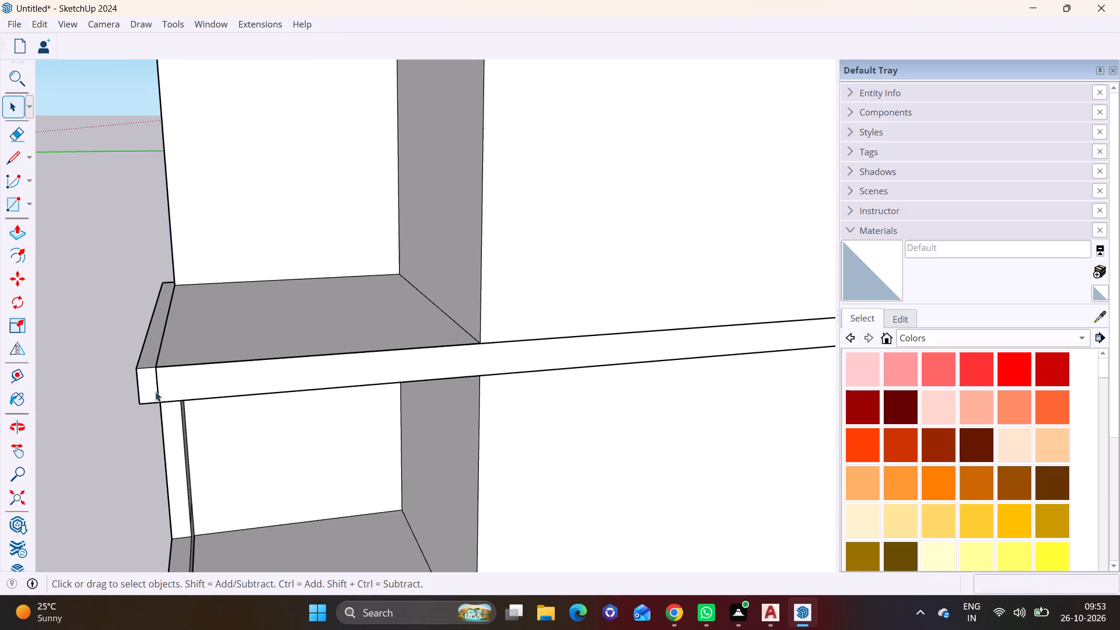
{"action": "left_click", "coordinate": [146, 387]}
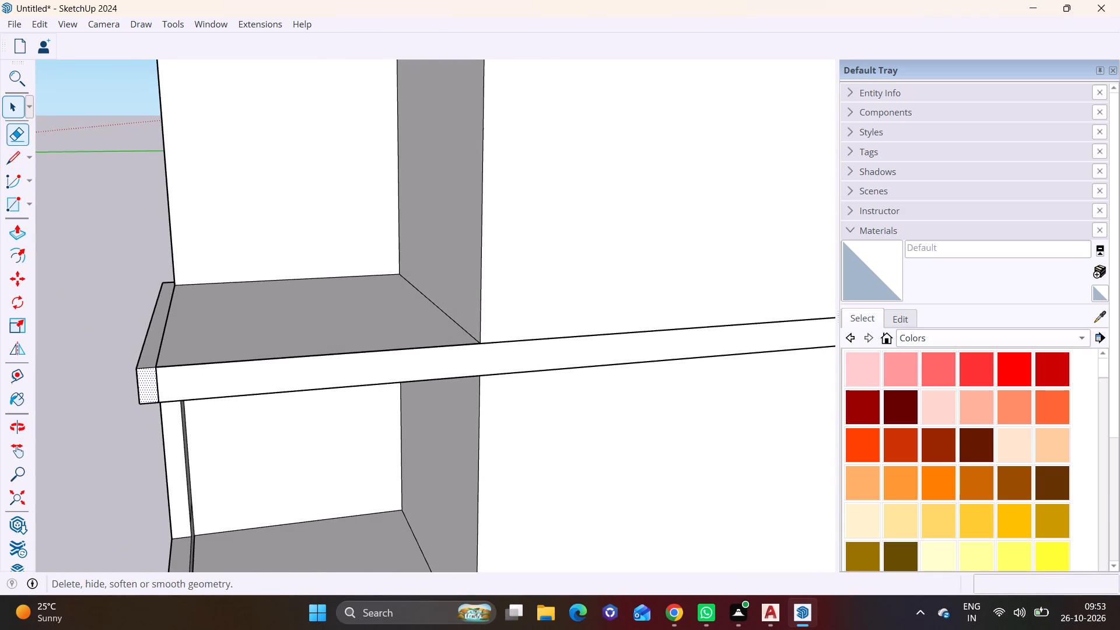
{"action": "left_click", "coordinate": [15, 225]}
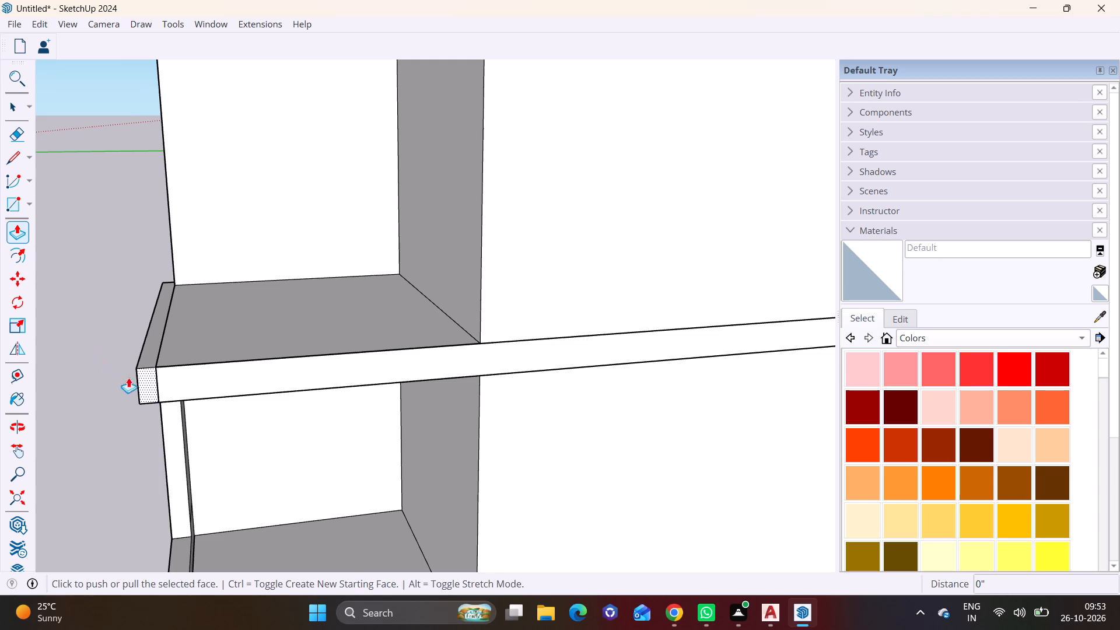
{"action": "left_click", "coordinate": [150, 383]}
{"action": "left_click", "coordinate": [149, 393]}
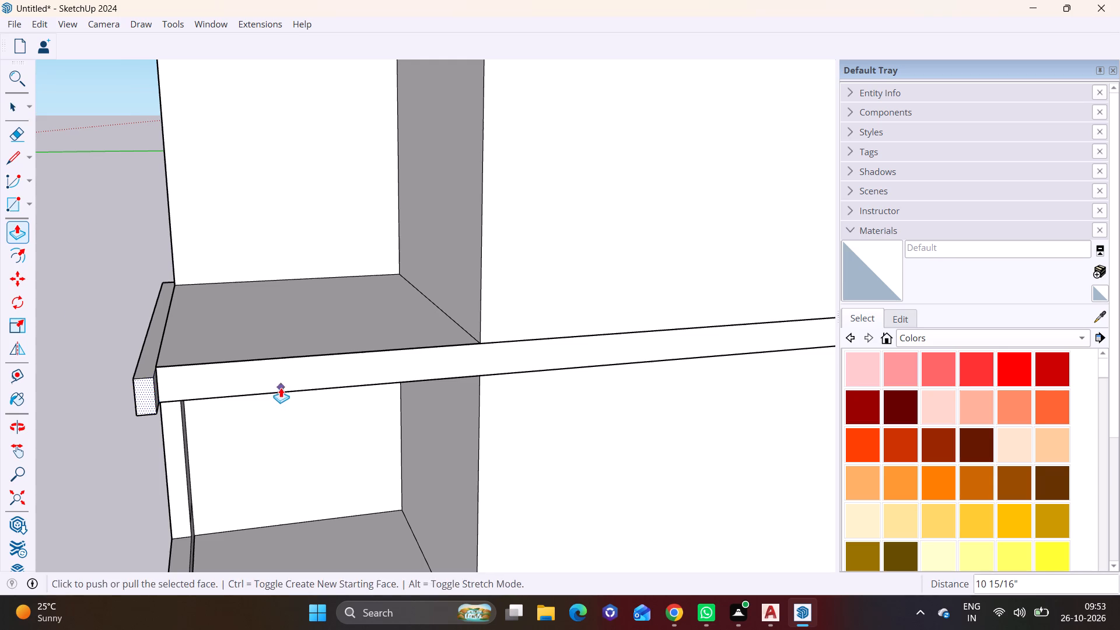
Push/pull the same end face back slightly to shorten the band's overhang beyond the slab's side edge.
{"action": "middle_click_drag", "start_coordinate": [280, 387], "coordinate": [107, 380]}
{"action": "scroll", "coordinate": [63, 337], "scroll_direction": "up", "scroll_amount": 10}
{"action": "middle_click_drag", "start_coordinate": [83, 340], "coordinate": [174, 365]}
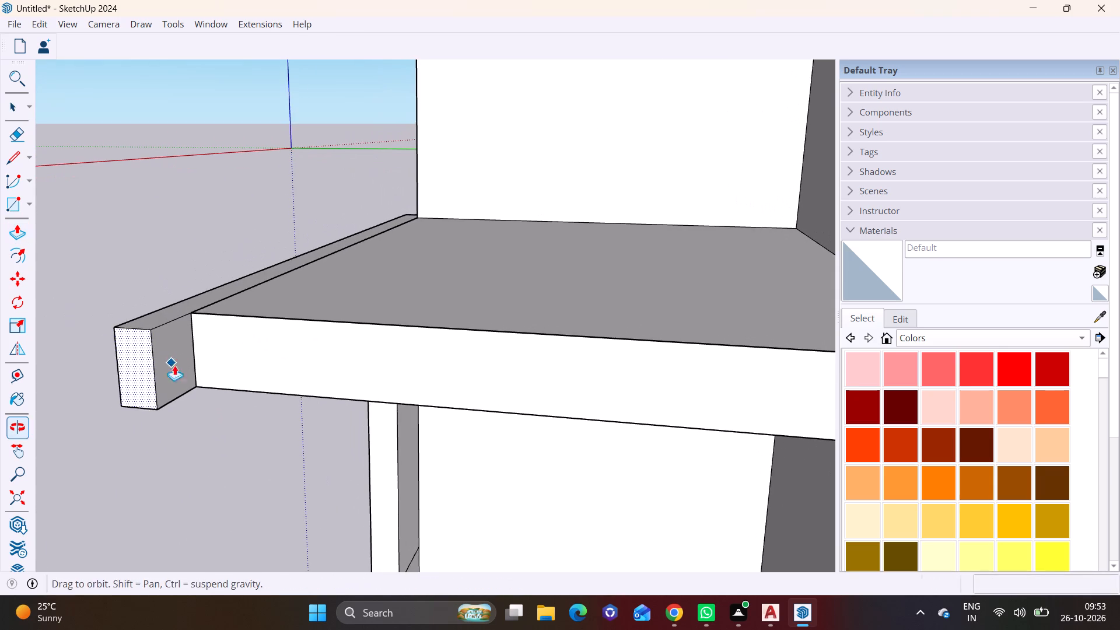
{"action": "middle_click_drag", "start_coordinate": [174, 365], "coordinate": [174, 364]}
{"action": "left_click", "coordinate": [148, 383]}
{"action": "left_click", "coordinate": [157, 377]}
{"action": "key", "text": "space"}
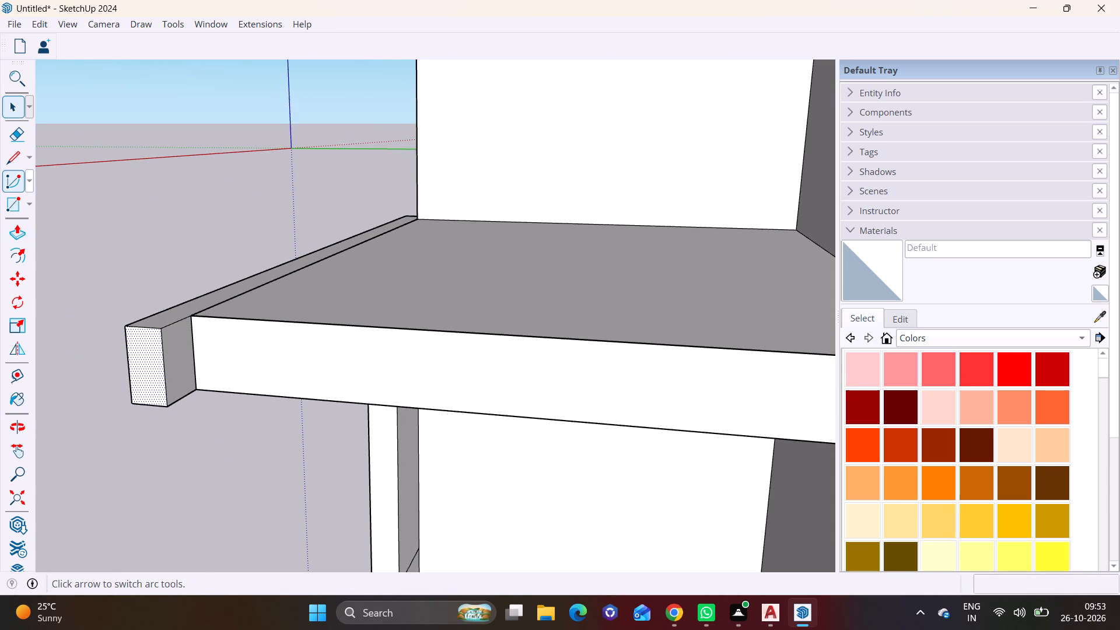
Outline the overhang's inner face with a rectangle and push/pull it about 9' 2" along the slab's side edge to the wall corner.
{"action": "left_click", "coordinate": [29, 205]}
{"action": "left_click", "coordinate": [38, 229]}
{"action": "left_click", "coordinate": [162, 333]}
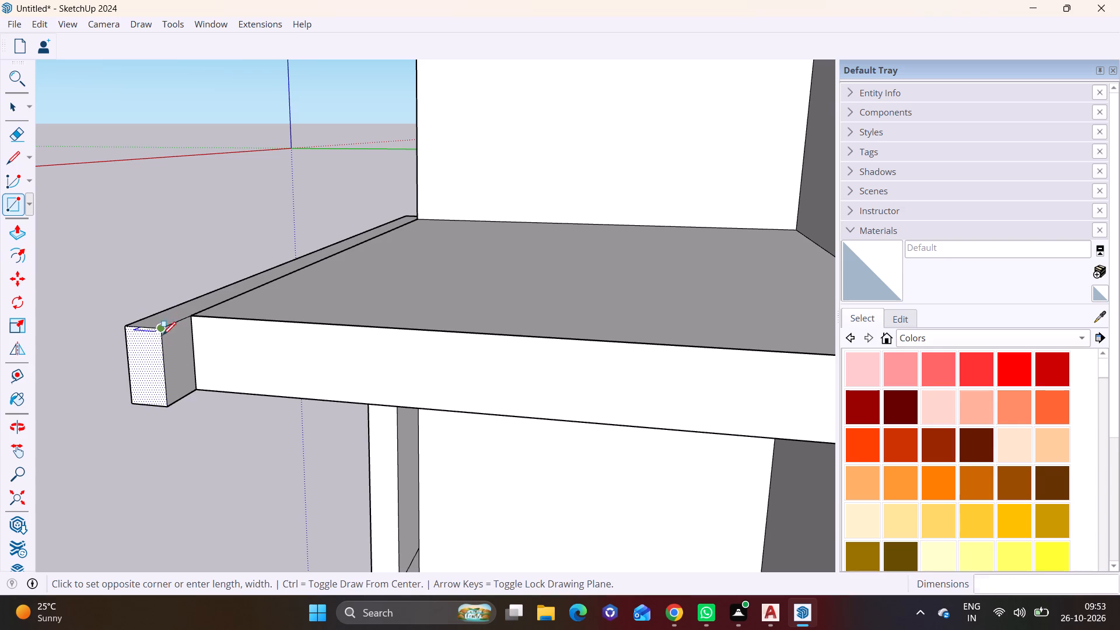
{"action": "left_click", "coordinate": [198, 391]}
{"action": "key", "text": "space"}
{"action": "left_click", "coordinate": [181, 370]}
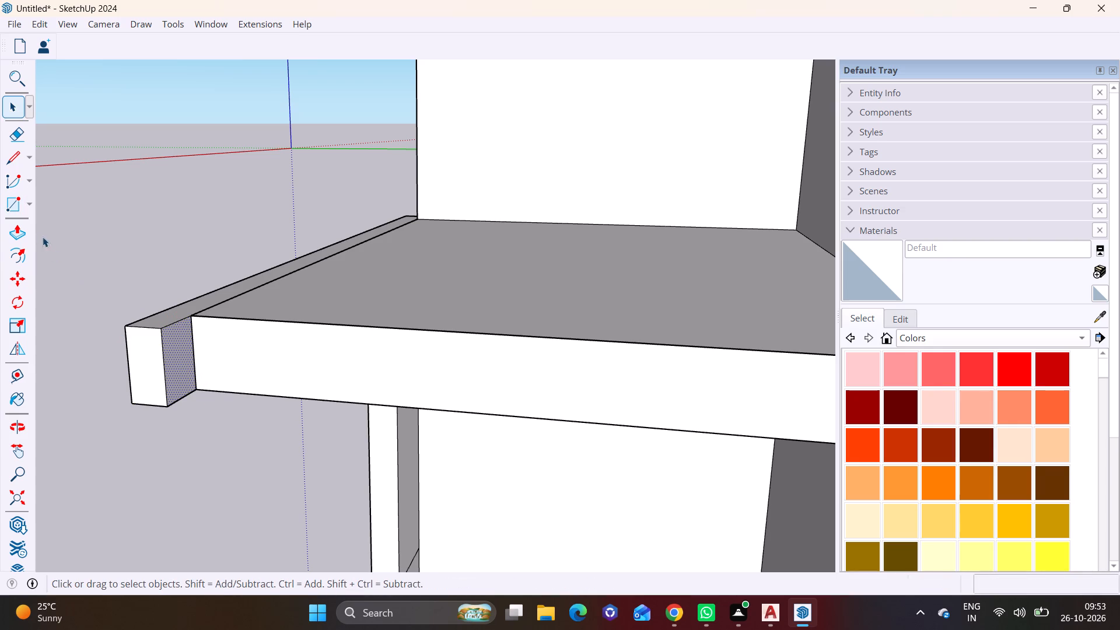
{"action": "left_click", "coordinate": [15, 230]}
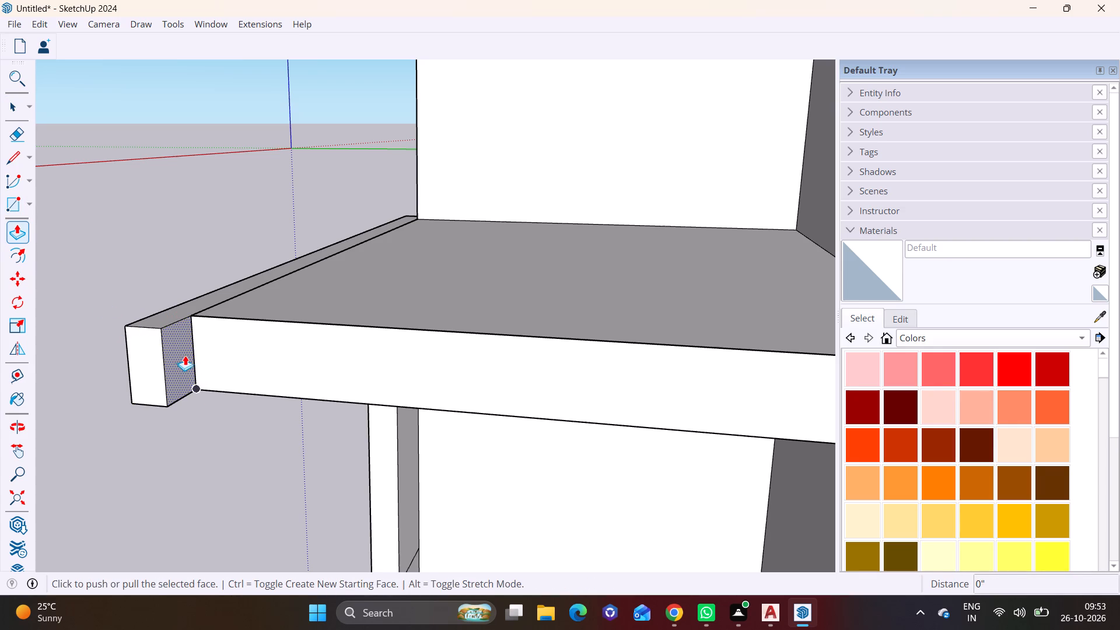
{"action": "left_click", "coordinate": [183, 355]}
{"action": "scroll", "coordinate": [358, 366], "scroll_direction": "down", "scroll_amount": 6}
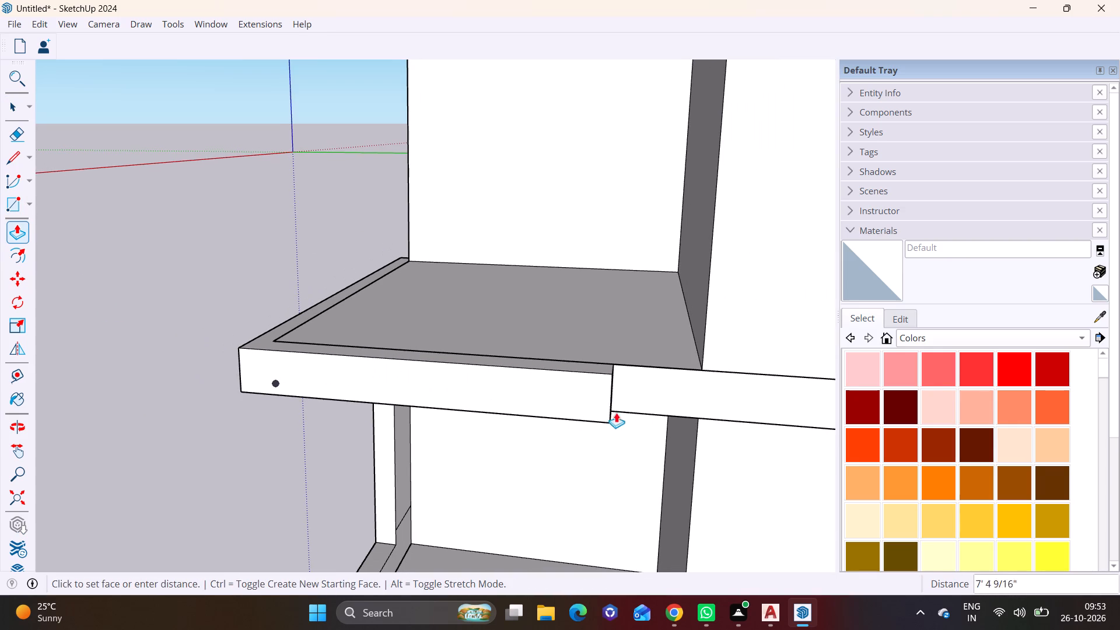
{"action": "left_click", "coordinate": [708, 336]}
Push/pull the front face of the post below the slab forward about 3 1/8" to meet the slab band.
{"action": "scroll", "coordinate": [479, 386], "scroll_direction": "down", "scroll_amount": 6}
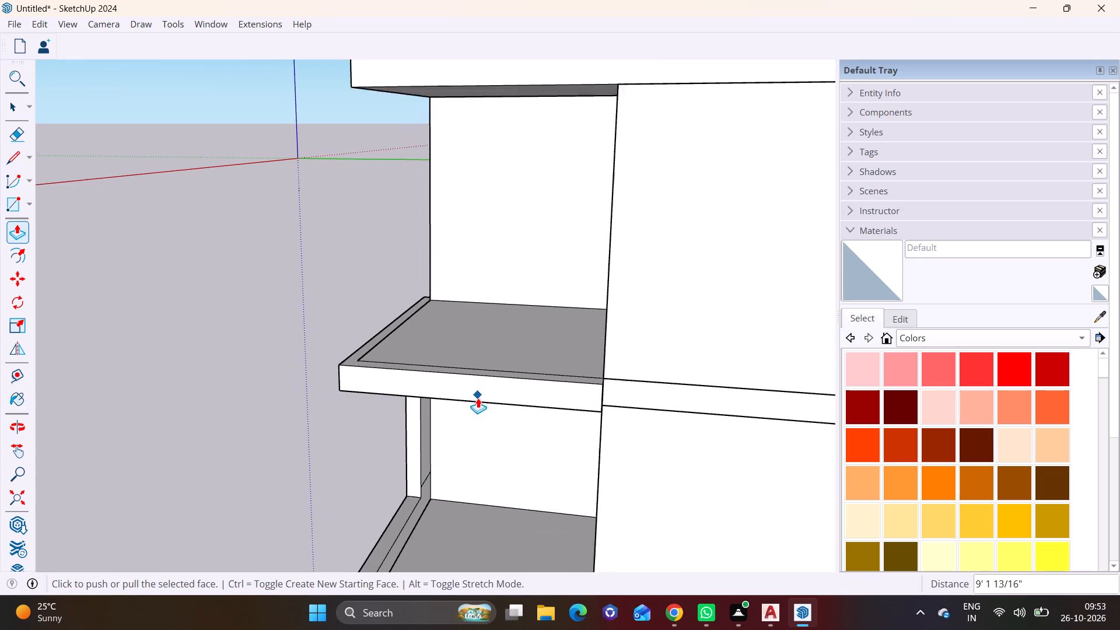
{"action": "scroll", "coordinate": [478, 398], "scroll_direction": "down", "scroll_amount": 1}
{"action": "middle_click_drag", "start_coordinate": [477, 400], "coordinate": [316, 348], "text": "shift"}
{"action": "middle_click_drag", "start_coordinate": [313, 351], "coordinate": [608, 288]}
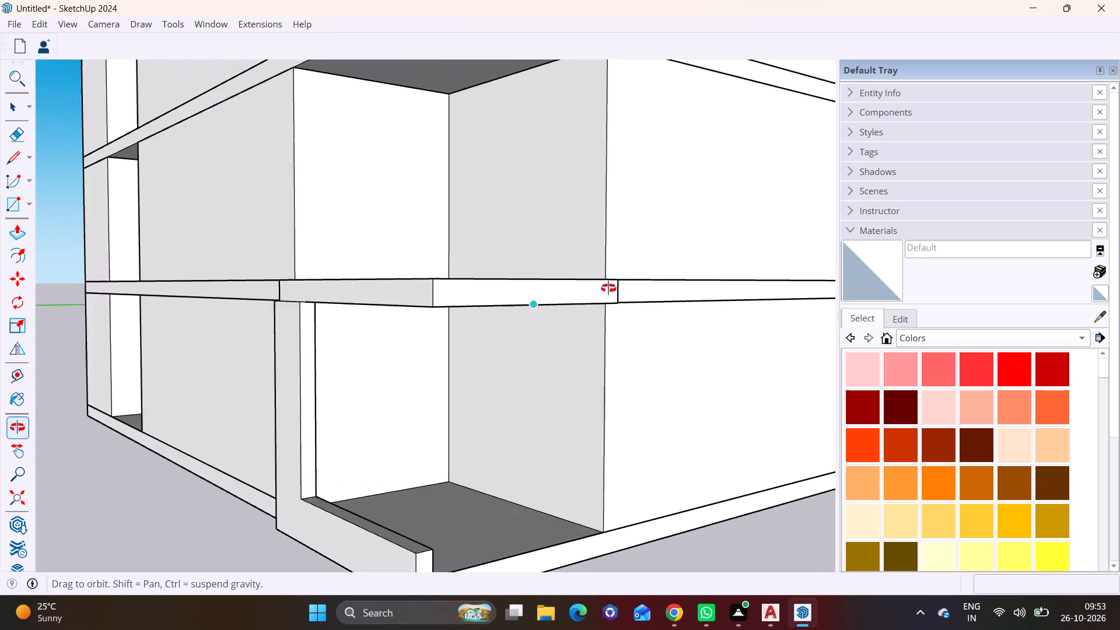
{"action": "middle_click_drag", "start_coordinate": [608, 288], "coordinate": [834, 304]}
{"action": "scroll", "coordinate": [503, 313], "scroll_direction": "up", "scroll_amount": 3}
{"action": "middle_click_drag", "start_coordinate": [433, 326], "coordinate": [362, 364]}
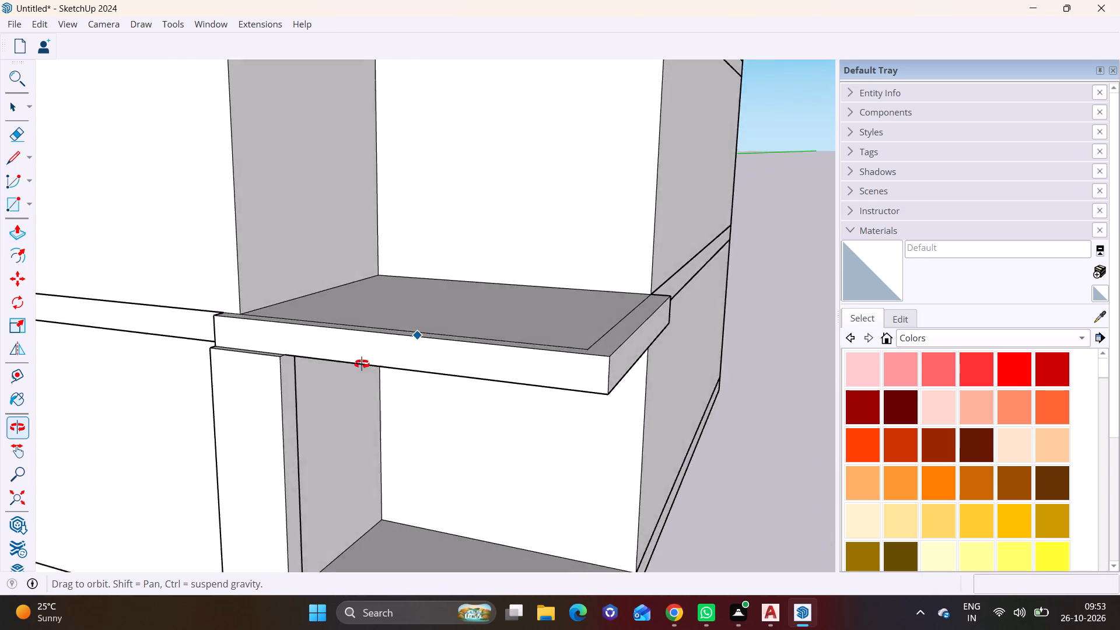
{"action": "middle_click_drag", "start_coordinate": [362, 364], "coordinate": [299, 382]}
{"action": "key", "text": "space"}
{"action": "left_click", "coordinate": [191, 407]}
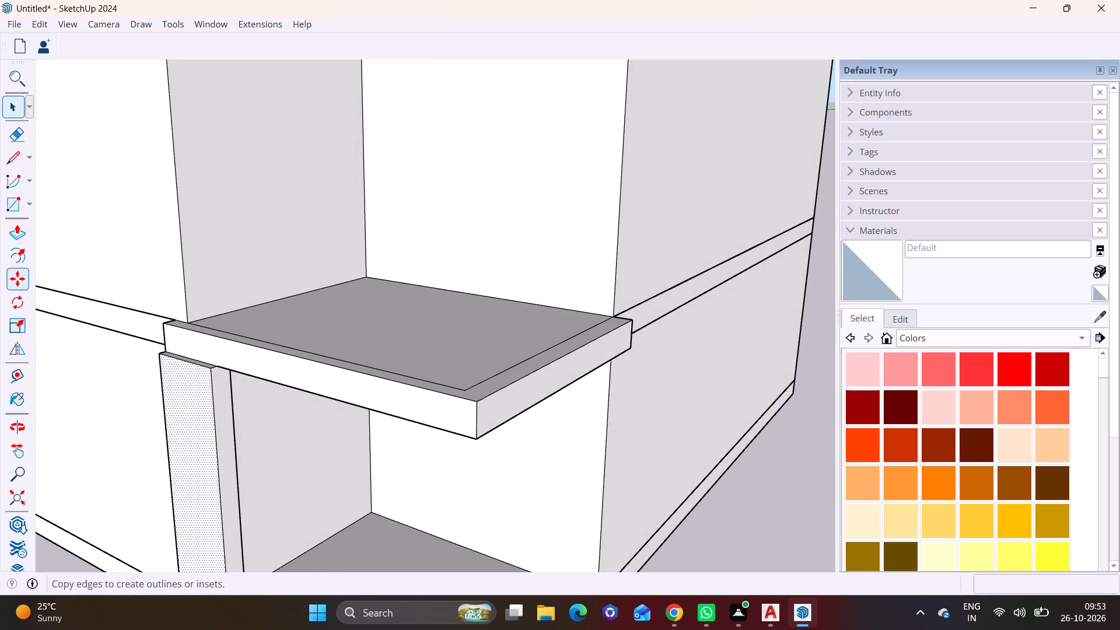
{"action": "left_click", "coordinate": [22, 232]}
{"action": "left_click", "coordinate": [181, 394]}
{"action": "left_click", "coordinate": [191, 361]}
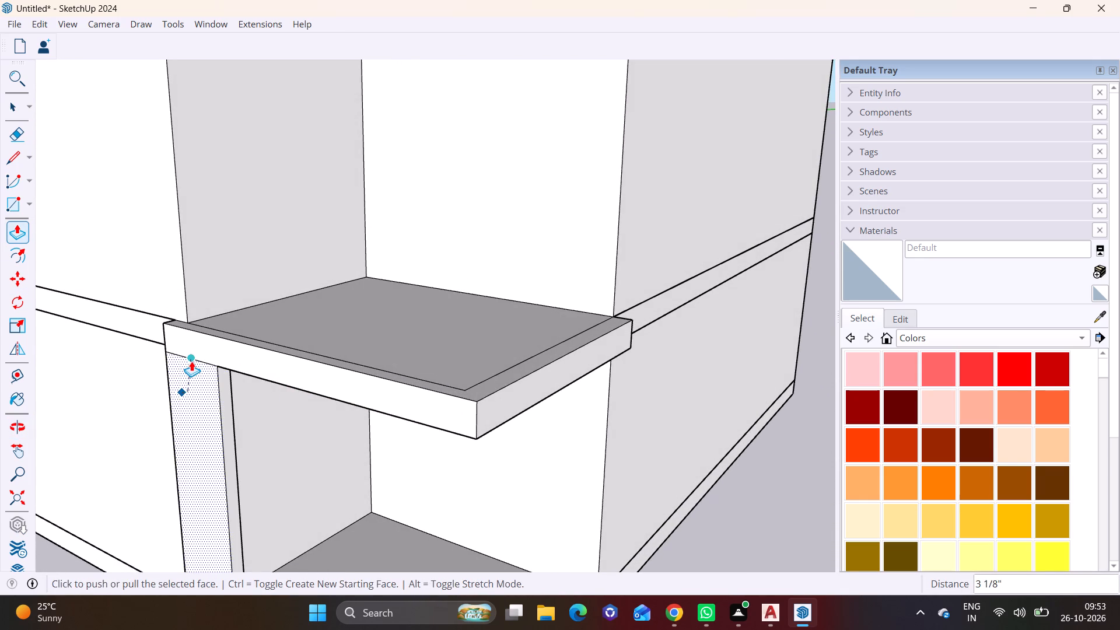
{"action": "scroll", "coordinate": [216, 372], "scroll_direction": "down", "scroll_amount": 2}
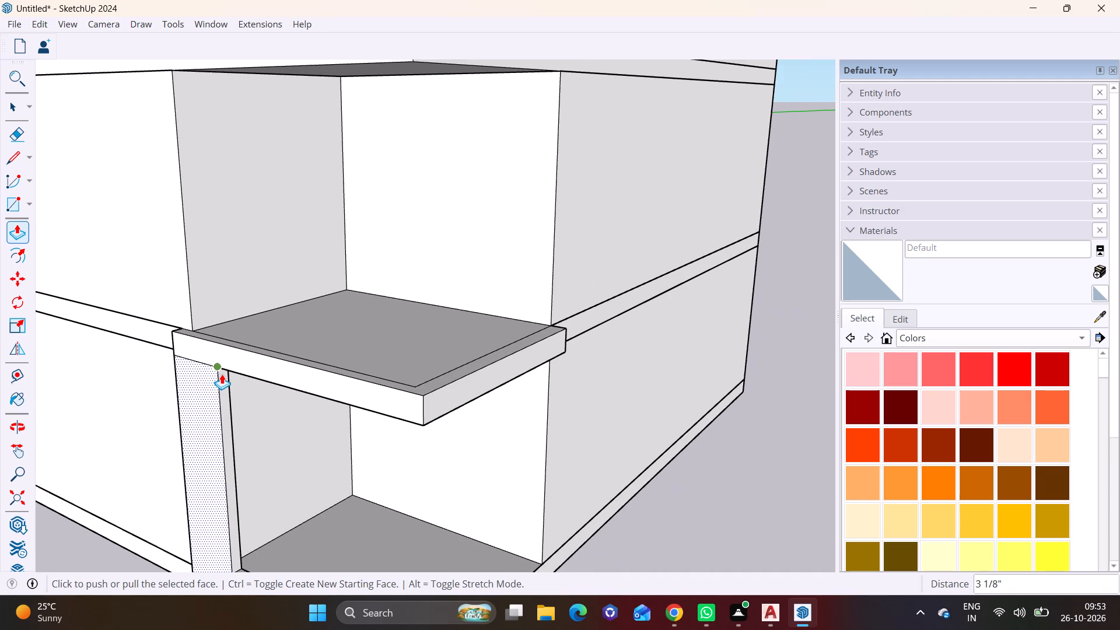
Draw a rectangle about 7 3/4" by 6" on top of the front slab band, at its end beside the wall corner.
{"action": "middle_click_drag", "start_coordinate": [222, 369], "coordinate": [204, 430], "text": "shift"}
{"action": "middle_click_drag", "start_coordinate": [222, 431], "coordinate": [400, 430]}
{"action": "scroll", "coordinate": [249, 419], "scroll_direction": "up", "scroll_amount": 2}
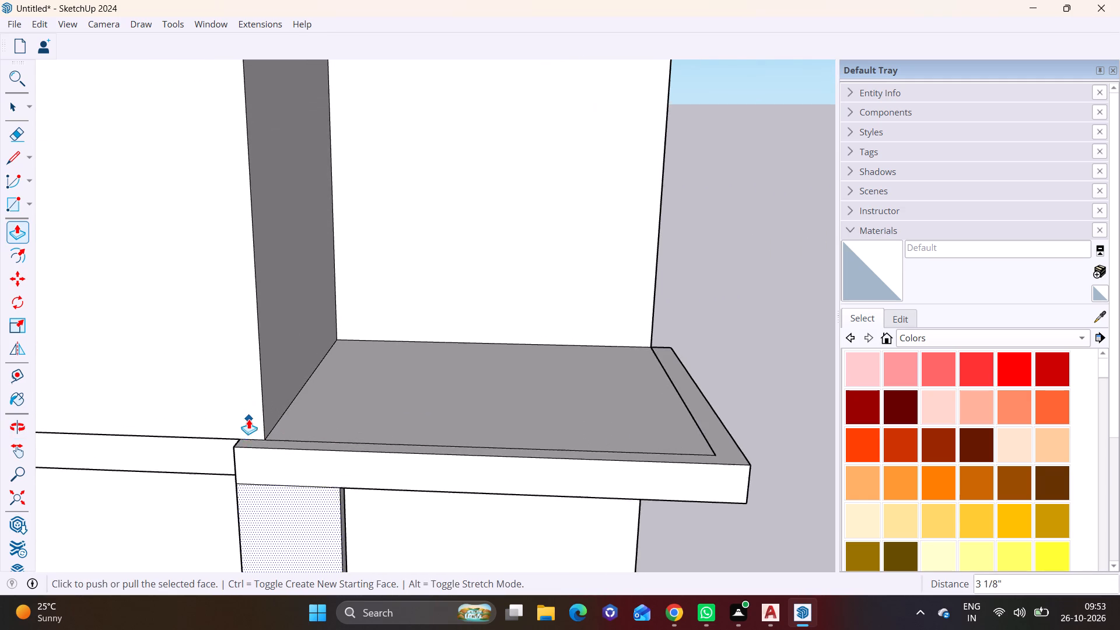
{"action": "scroll", "coordinate": [249, 419], "scroll_direction": "up", "scroll_amount": 3}
{"action": "middle_click_drag", "start_coordinate": [264, 445], "coordinate": [316, 426]}
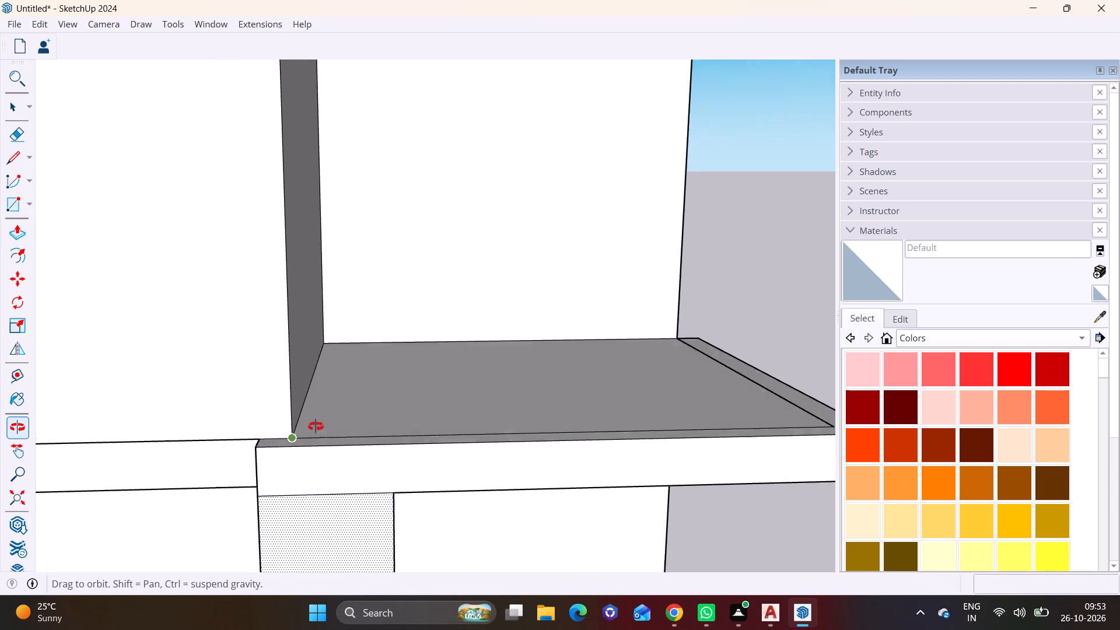
{"action": "middle_click_drag", "start_coordinate": [316, 426], "coordinate": [318, 434]}
{"action": "scroll", "coordinate": [287, 441], "scroll_direction": "up", "scroll_amount": 8}
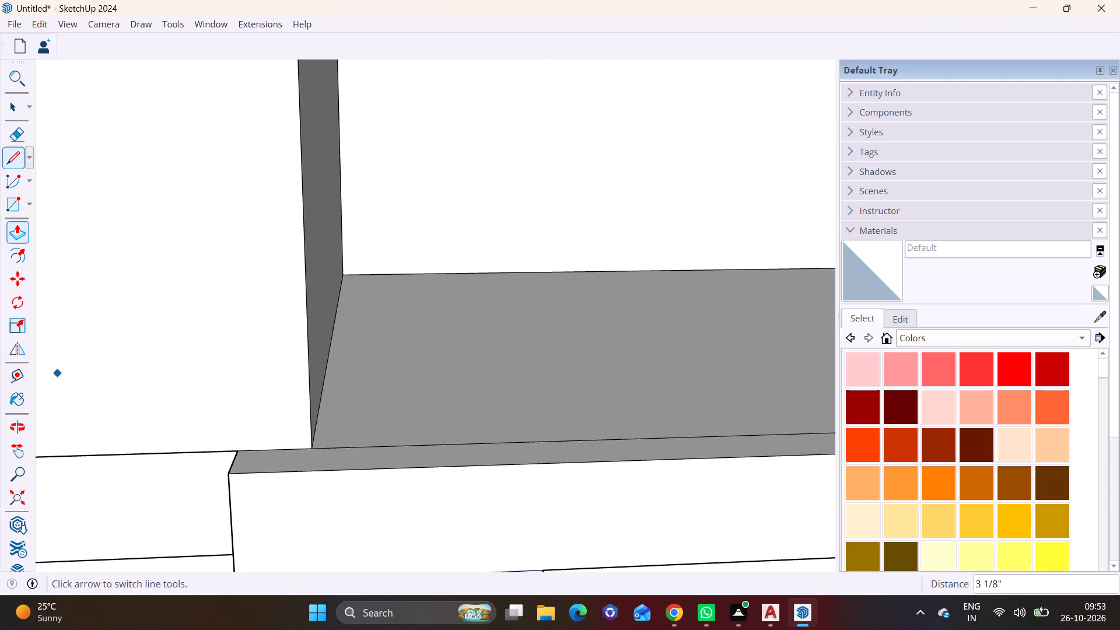
{"action": "left_click", "coordinate": [11, 156]}
{"action": "left_click", "coordinate": [29, 204]}
{"action": "left_click", "coordinate": [38, 225]}
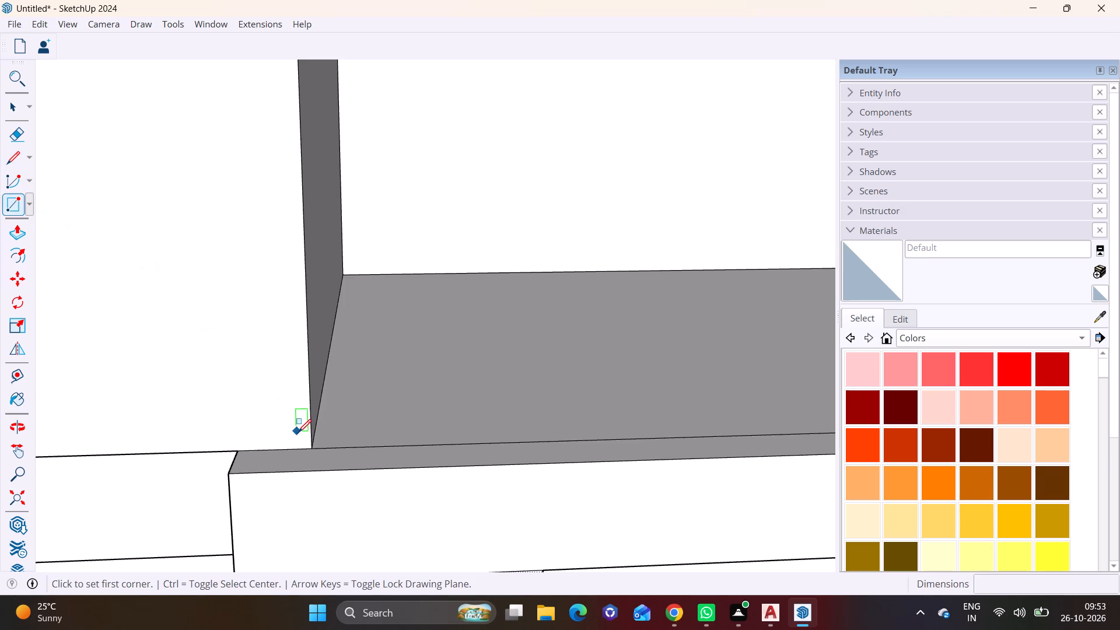
{"action": "left_click", "coordinate": [309, 450]}
{"action": "left_click", "coordinate": [235, 473]}
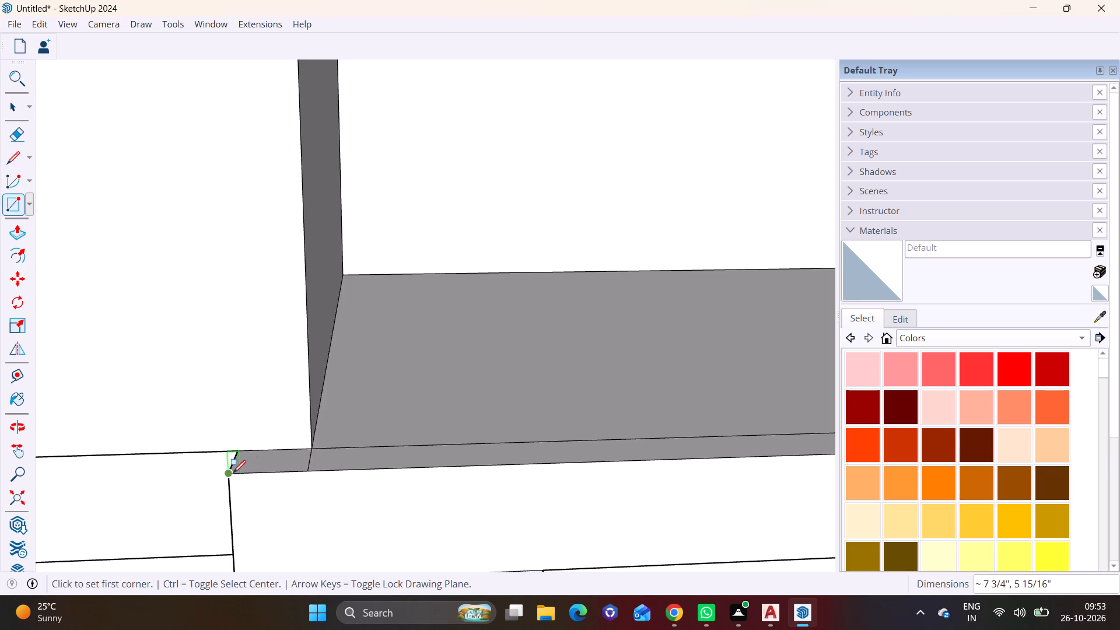
Push/pull the small rectangle on the band up about 10' to the underside of the slab above, forming a post.
{"action": "key", "text": "space"}
{"action": "left_click", "coordinate": [256, 464]}
{"action": "left_click", "coordinate": [15, 228]}
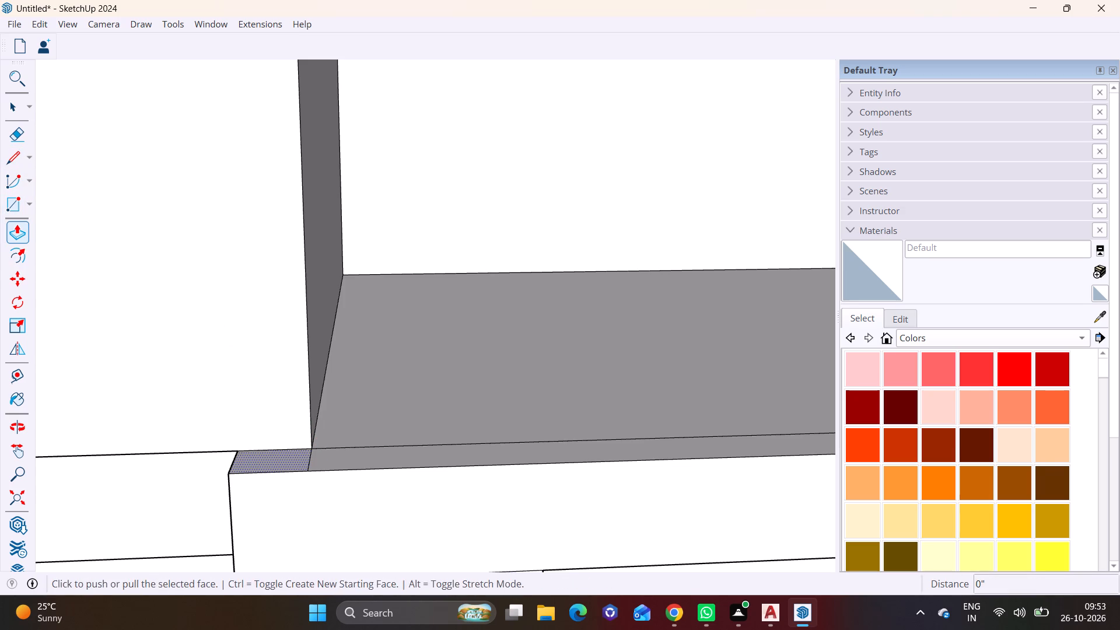
{"action": "left_click", "coordinate": [273, 466]}
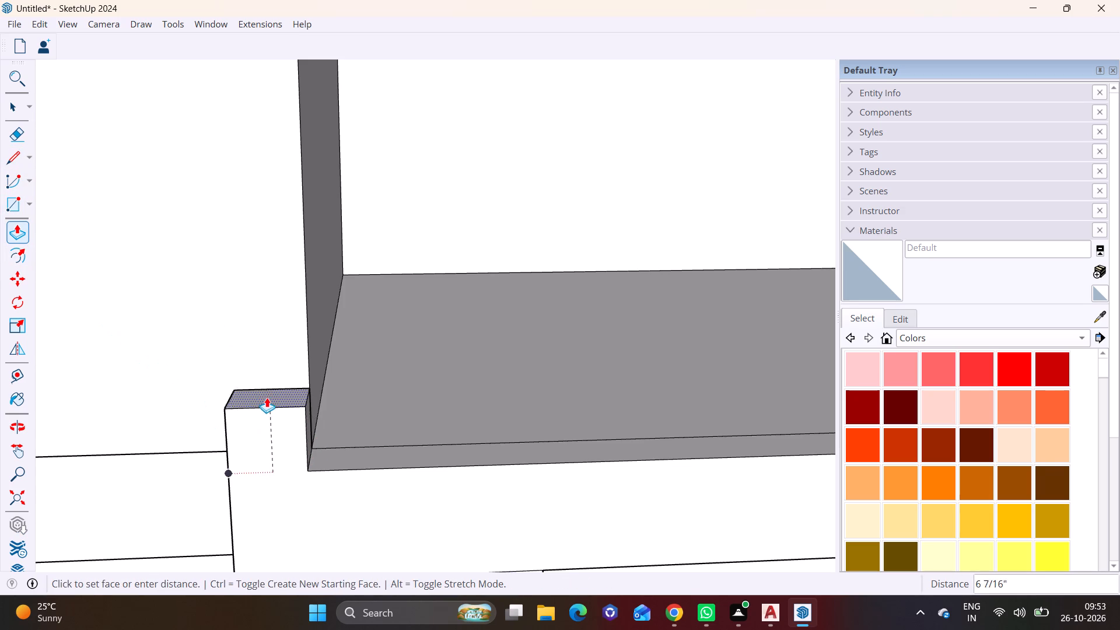
{"action": "scroll", "coordinate": [264, 333], "scroll_direction": "down", "scroll_amount": 12}
{"action": "middle_click_drag", "start_coordinate": [261, 212], "coordinate": [253, 257], "text": "shift"}
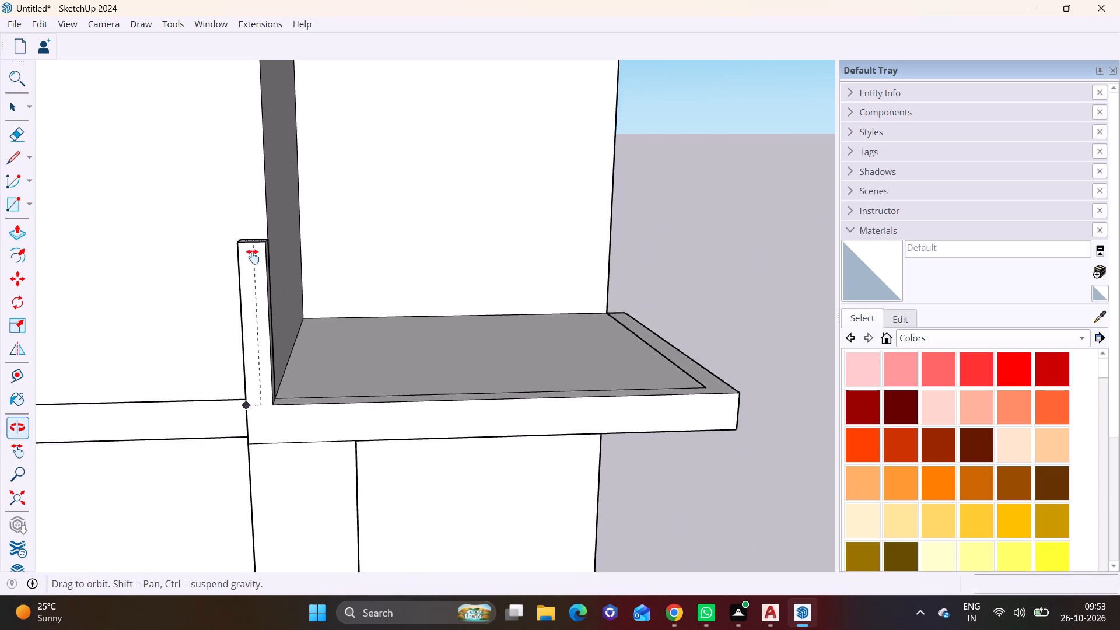
{"action": "middle_click_drag", "start_coordinate": [253, 257], "coordinate": [213, 464], "text": "shift"}
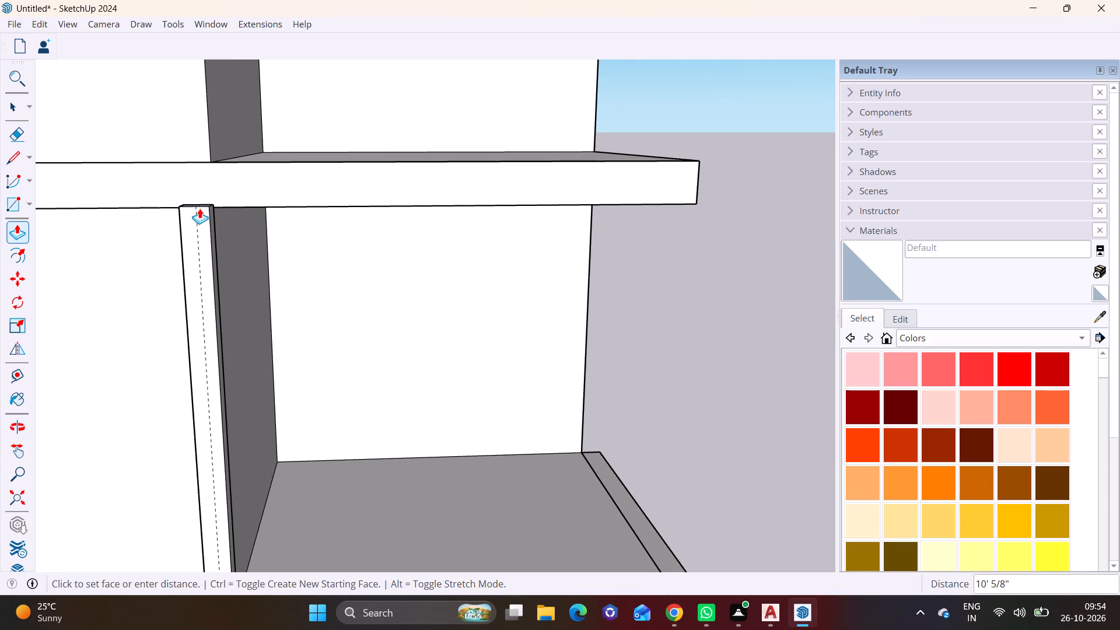
{"action": "left_click", "coordinate": [150, 206]}
Draw a line across the new post's inner side face, a short distance below its top.
{"action": "middle_click_drag", "start_coordinate": [200, 220], "coordinate": [126, 243]}
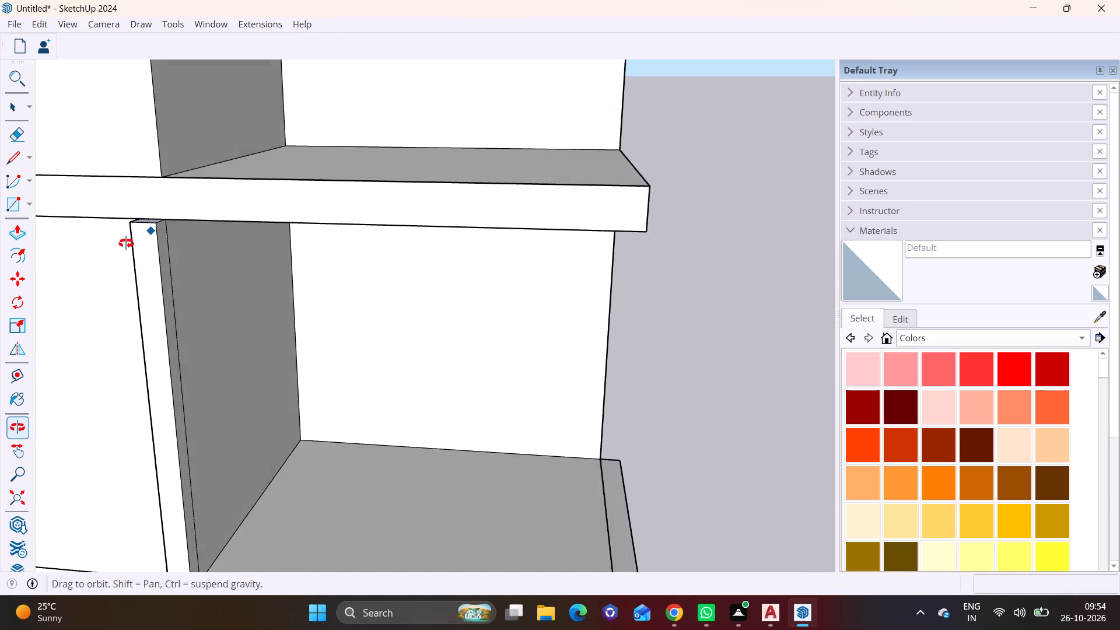
{"action": "middle_click_drag", "start_coordinate": [126, 243], "coordinate": [124, 244]}
{"action": "scroll", "coordinate": [141, 259], "scroll_direction": "up", "scroll_amount": 7}
{"action": "left_click", "coordinate": [9, 162]}
{"action": "scroll", "coordinate": [176, 223], "scroll_direction": "up", "scroll_amount": 2}
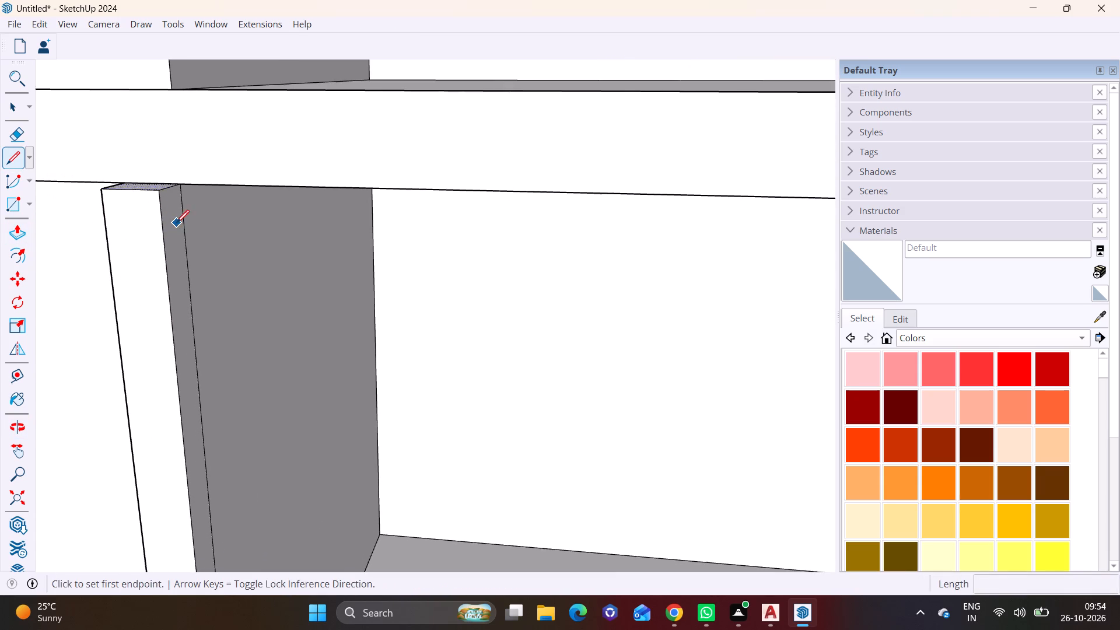
{"action": "middle_click_drag", "start_coordinate": [177, 234], "coordinate": [87, 239]}
{"action": "scroll", "coordinate": [131, 219], "scroll_direction": "up", "scroll_amount": 5}
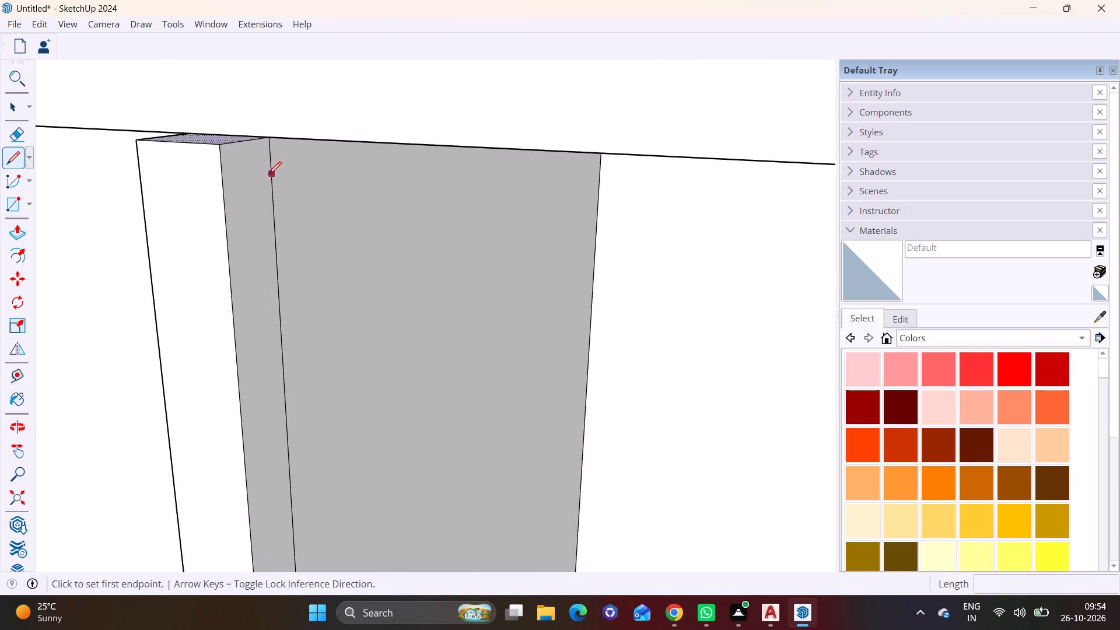
{"action": "left_click", "coordinate": [268, 174]}
{"action": "left_click", "coordinate": [224, 183]}
Push/pull the face above the line about 11' 2 9/16" along the slab's front underside to the slab's outer corner.
{"action": "key", "text": "space"}
{"action": "left_click", "coordinate": [245, 170]}
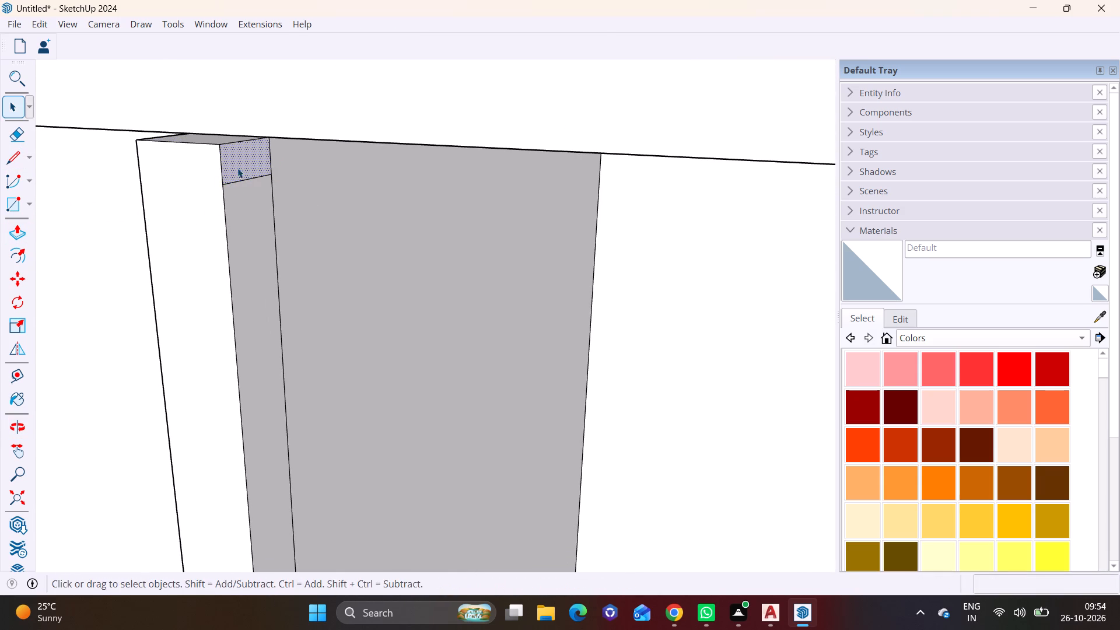
{"action": "left_click", "coordinate": [22, 229]}
{"action": "left_click", "coordinate": [258, 164]}
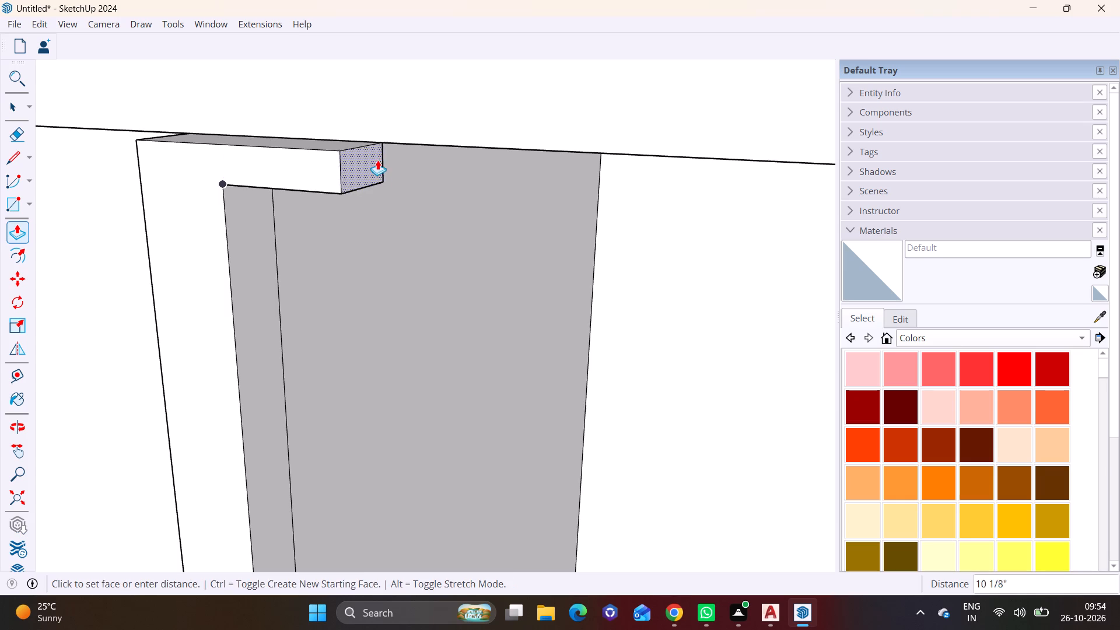
{"action": "scroll", "coordinate": [407, 174], "scroll_direction": "down", "scroll_amount": 12}
{"action": "middle_click_drag", "start_coordinate": [412, 192], "coordinate": [117, 232], "text": "shift"}
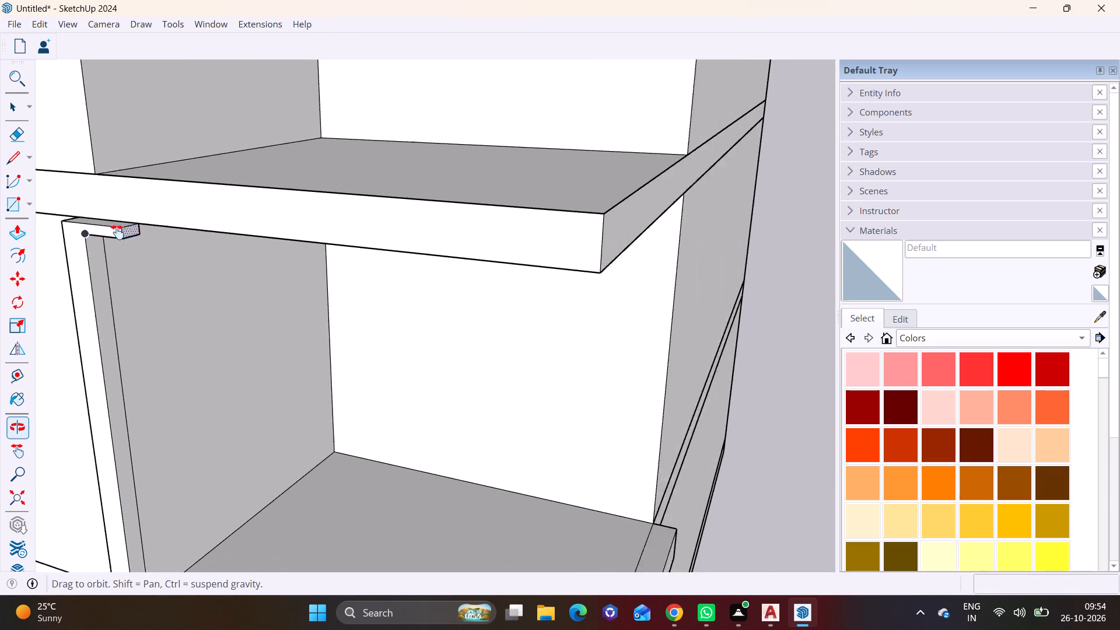
{"action": "middle_click_drag", "start_coordinate": [117, 232], "coordinate": [103, 232], "text": "shift"}
{"action": "left_click", "coordinate": [509, 253]}
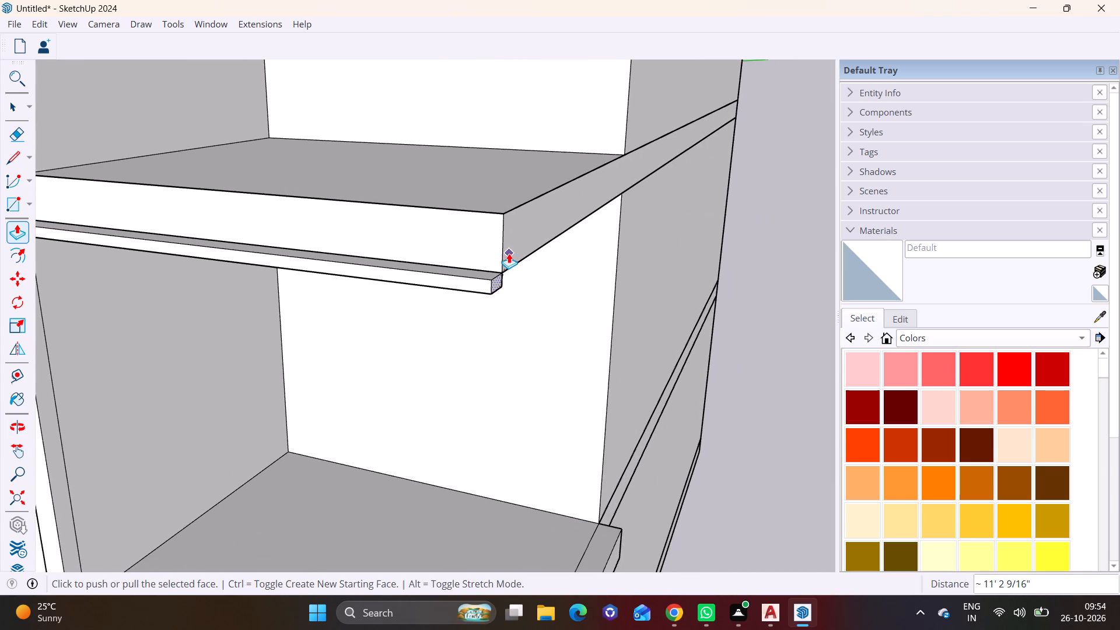
Push/pull the end face of the new thin beam a further 2 5/8" outward past the slab's side face.
{"action": "middle_click_drag", "start_coordinate": [506, 276], "coordinate": [195, 334]}
{"action": "middle_click_drag", "start_coordinate": [79, 281], "coordinate": [231, 255], "text": "shift"}
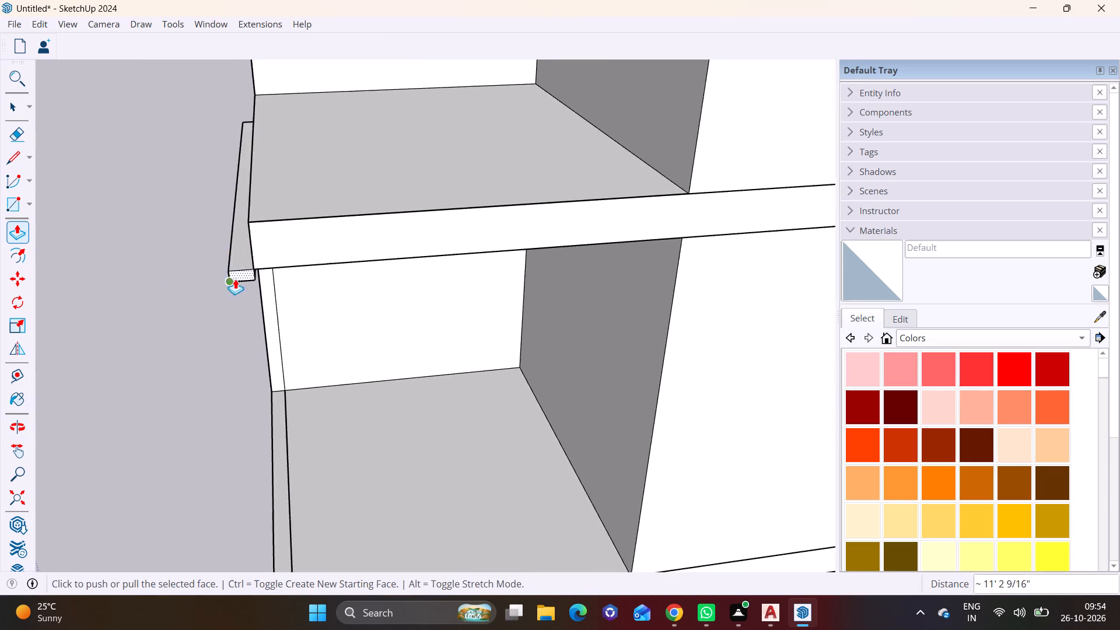
{"action": "scroll", "coordinate": [241, 281], "scroll_direction": "up", "scroll_amount": 7}
{"action": "left_click", "coordinate": [209, 272]}
{"action": "left_click", "coordinate": [187, 288]}
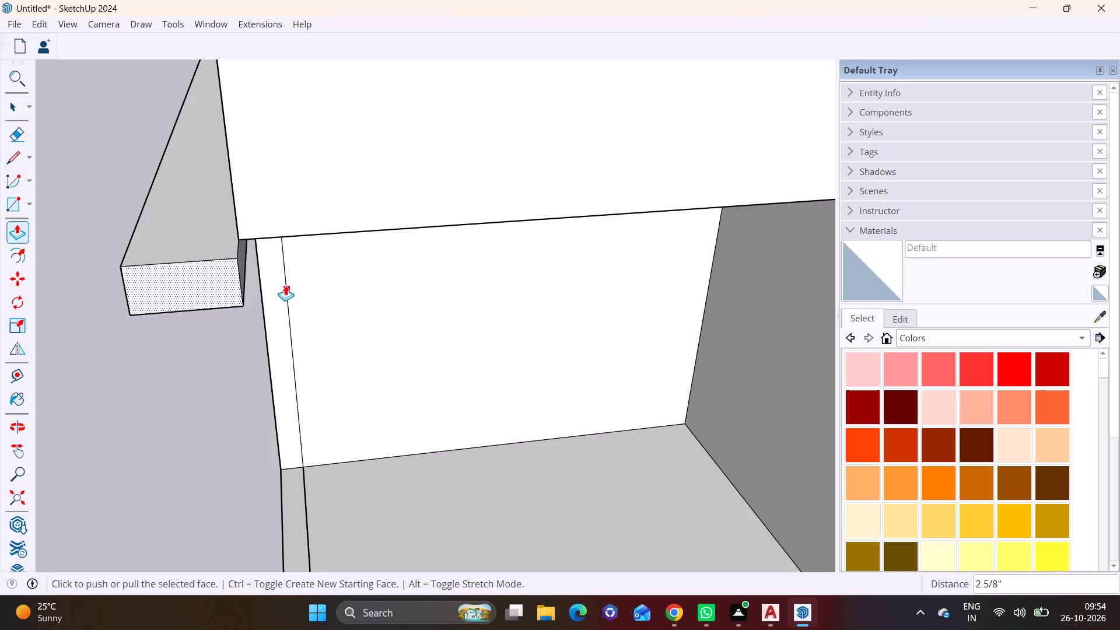
Draw a rectangle about 2 9/16" by 2 7/8" on the inner face of the thin beam's overhanging end.
{"action": "middle_click_drag", "start_coordinate": [283, 281], "coordinate": [169, 261]}
{"action": "middle_click_drag", "start_coordinate": [150, 239], "coordinate": [239, 310], "text": "shift"}
{"action": "scroll", "coordinate": [139, 272], "scroll_direction": "down", "scroll_amount": 7}
{"action": "middle_click_drag", "start_coordinate": [144, 276], "coordinate": [270, 276], "text": "shift"}
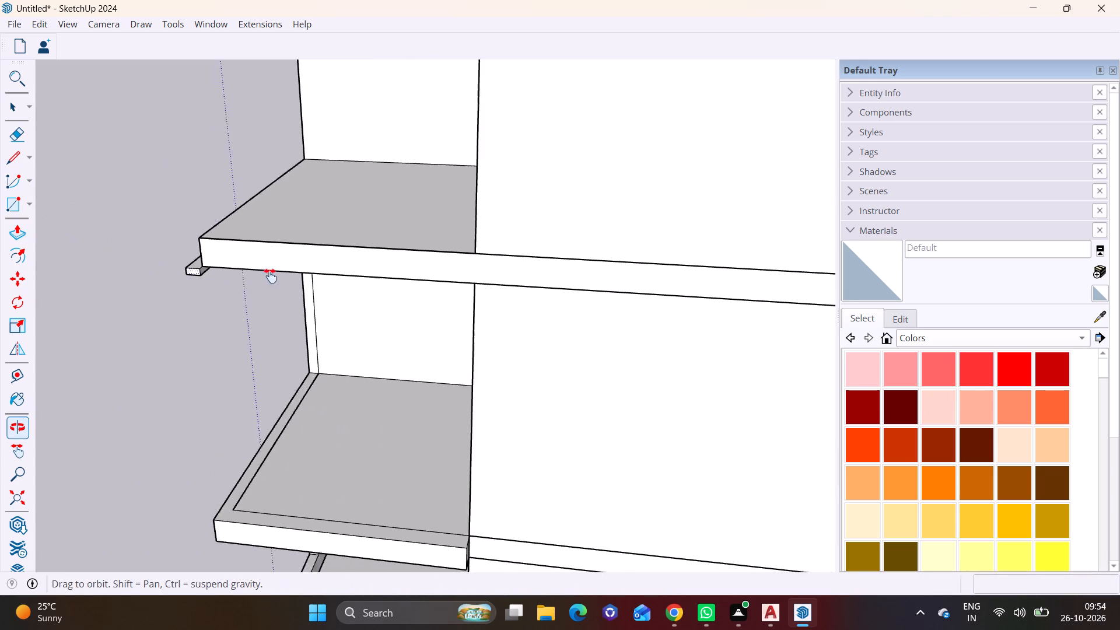
{"action": "middle_click_drag", "start_coordinate": [270, 276], "coordinate": [295, 276], "text": "shift"}
{"action": "scroll", "coordinate": [238, 247], "scroll_direction": "up", "scroll_amount": 17}
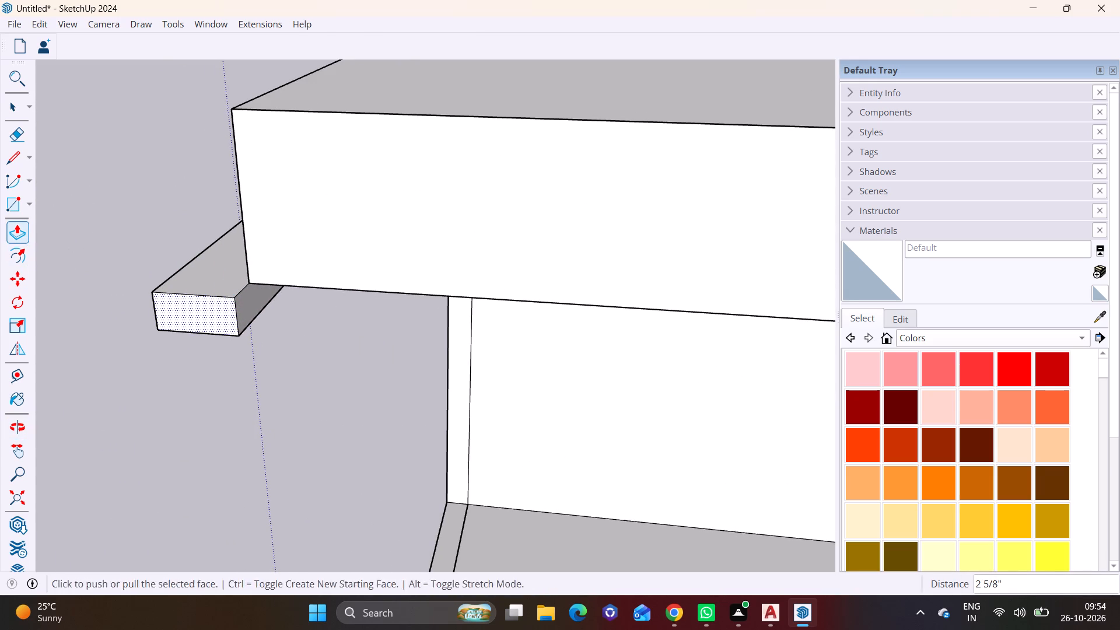
{"action": "left_click", "coordinate": [30, 208]}
{"action": "left_click", "coordinate": [41, 225]}
{"action": "middle_click", "coordinate": [335, 303]}
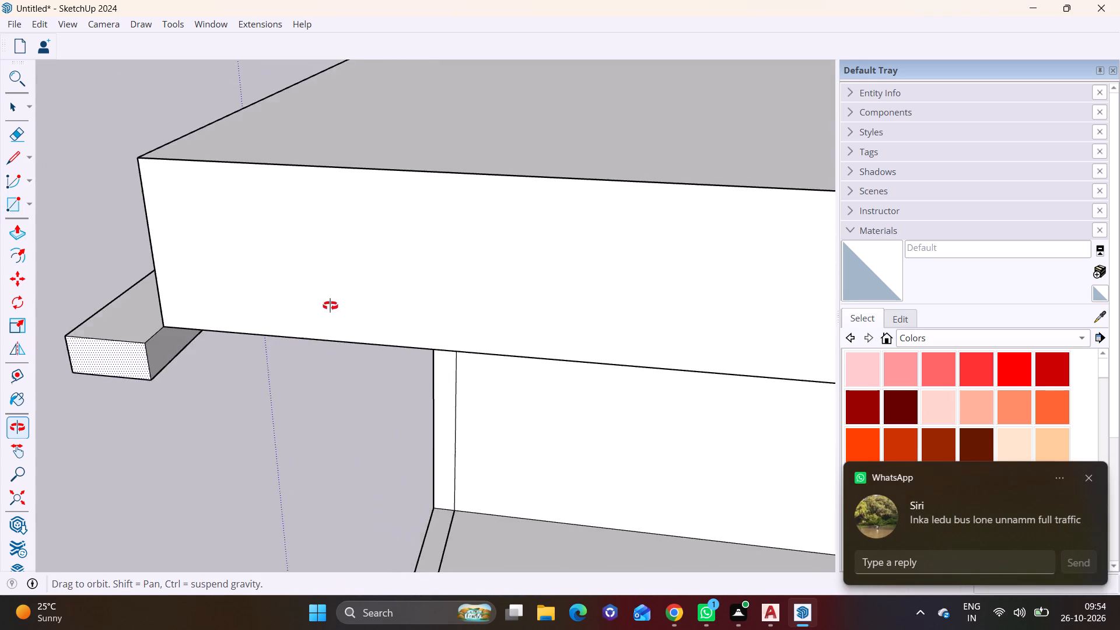
{"action": "middle_click_drag", "start_coordinate": [298, 317], "coordinate": [253, 277]}
{"action": "scroll", "coordinate": [220, 348], "scroll_direction": "up", "scroll_amount": 3}
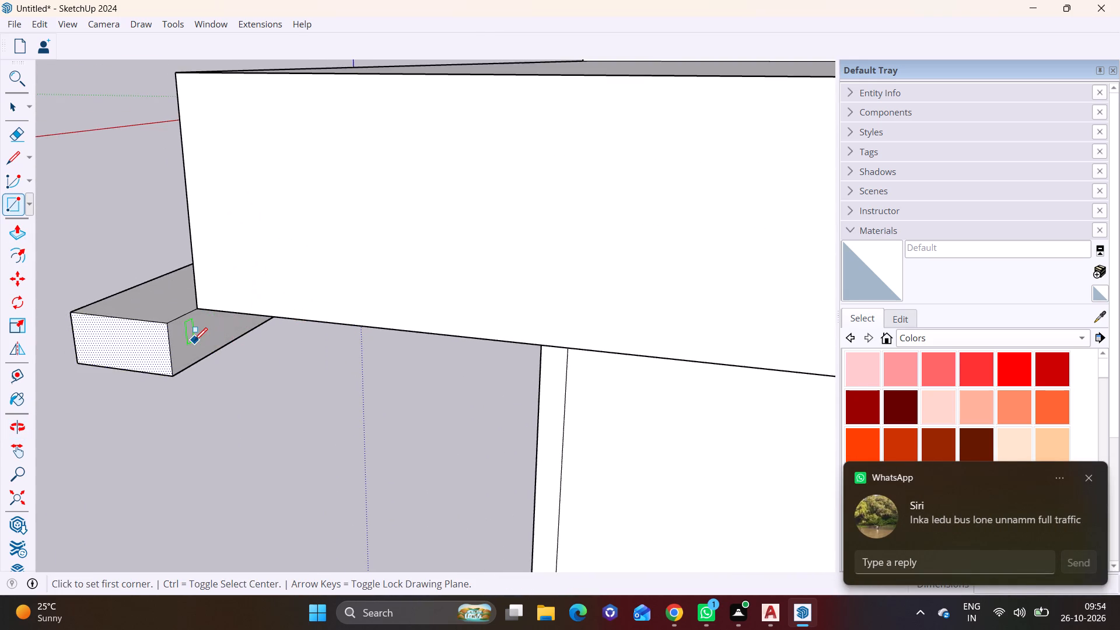
{"action": "scroll", "coordinate": [194, 341], "scroll_direction": "up", "scroll_amount": 5}
{"action": "left_click", "coordinate": [152, 310]}
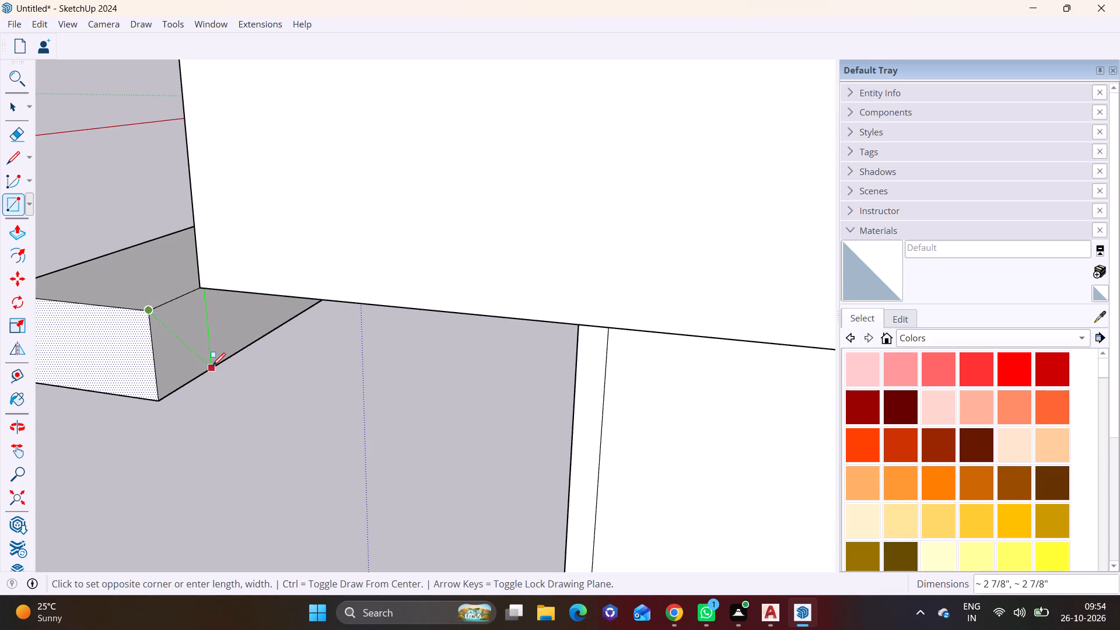
{"action": "left_click", "coordinate": [208, 374]}
Push/pull the overhang's inner face about 9' 1 13/16" along the slab's side edge to the wall corner.
{"action": "key", "text": "space"}
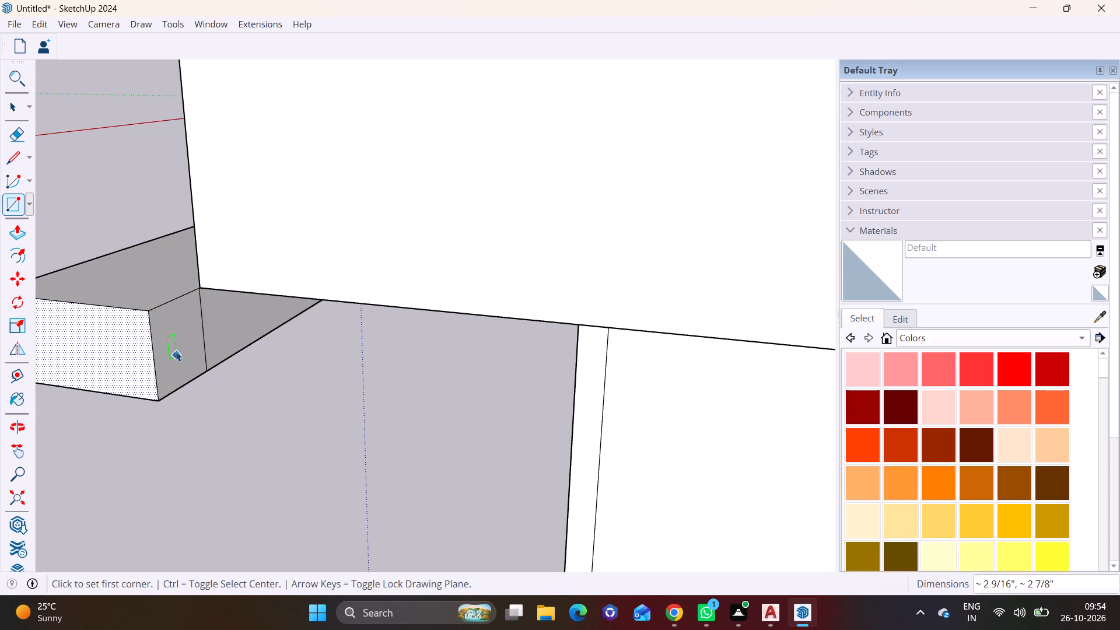
{"action": "left_click", "coordinate": [176, 349]}
{"action": "left_click", "coordinate": [8, 230]}
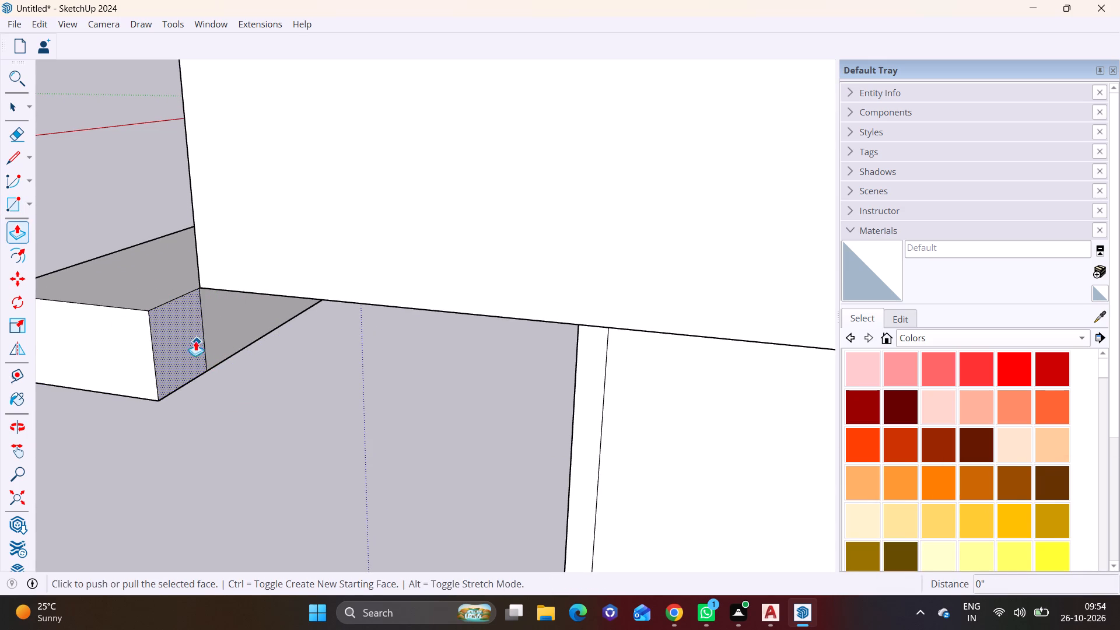
{"action": "left_click", "coordinate": [181, 337]}
{"action": "scroll", "coordinate": [335, 329], "scroll_direction": "down", "scroll_amount": 11}
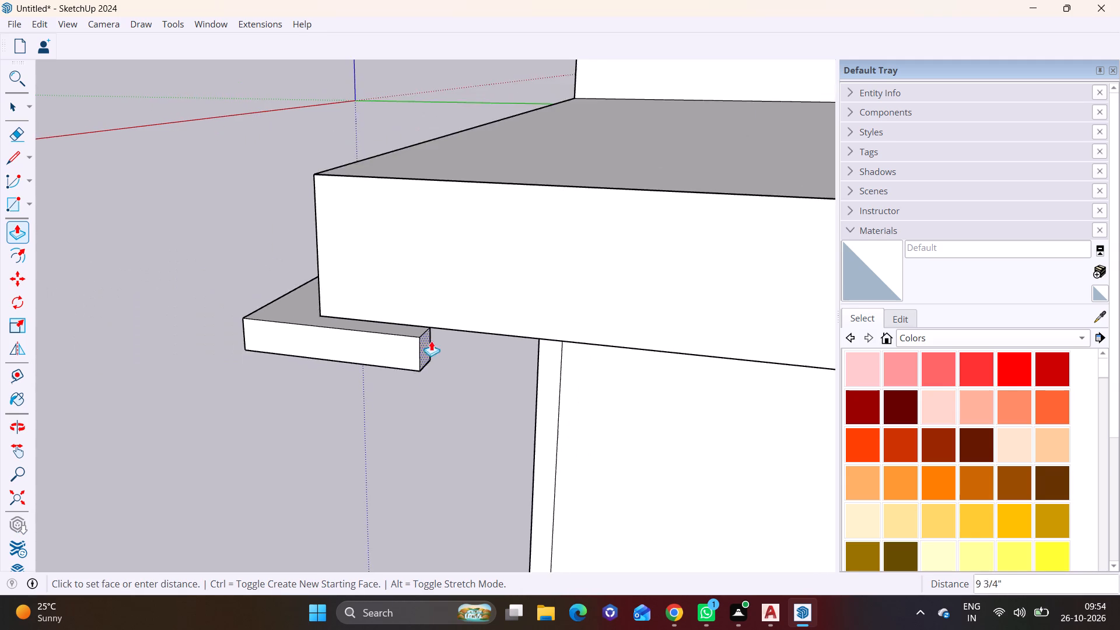
{"action": "scroll", "coordinate": [431, 341], "scroll_direction": "down", "scroll_amount": 3}
{"action": "middle_click_drag", "start_coordinate": [544, 384], "coordinate": [438, 280], "text": "shift"}
{"action": "scroll", "coordinate": [548, 307], "scroll_direction": "down", "scroll_amount": 12}
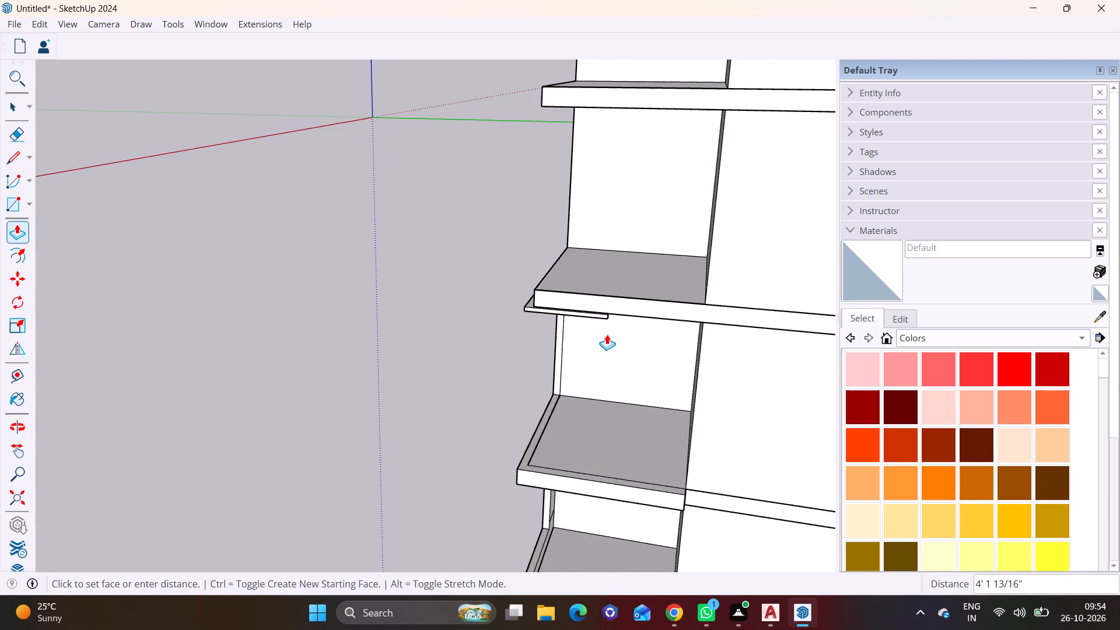
{"action": "middle_click_drag", "start_coordinate": [606, 334], "coordinate": [460, 286], "text": "shift"}
{"action": "left_click", "coordinate": [502, 432]}
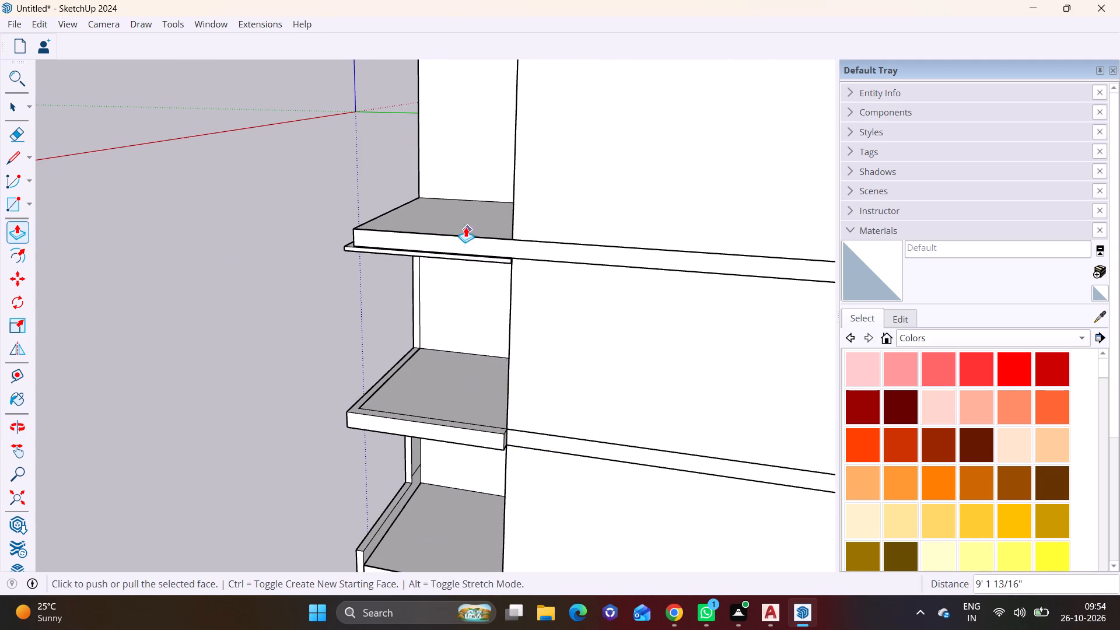
Draw a rectangle about 3' 4 1/8" by 1' on the front face of the slab above the thin beam, from its outer corner.
{"action": "scroll", "coordinate": [466, 227], "scroll_direction": "up", "scroll_amount": 9}
{"action": "middle_click_drag", "start_coordinate": [362, 288], "coordinate": [600, 290]}
{"action": "middle_click_drag", "start_coordinate": [470, 265], "coordinate": [222, 332], "text": "shift"}
{"action": "middle_click_drag", "start_coordinate": [236, 334], "coordinate": [289, 283]}
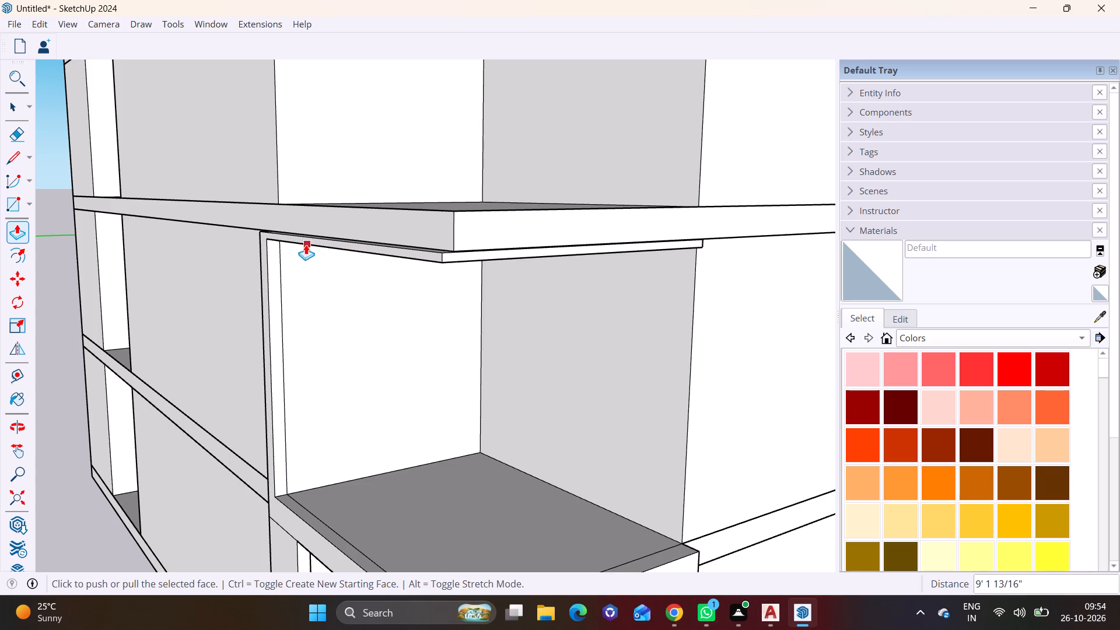
{"action": "left_click", "coordinate": [29, 205]}
{"action": "left_click", "coordinate": [39, 223]}
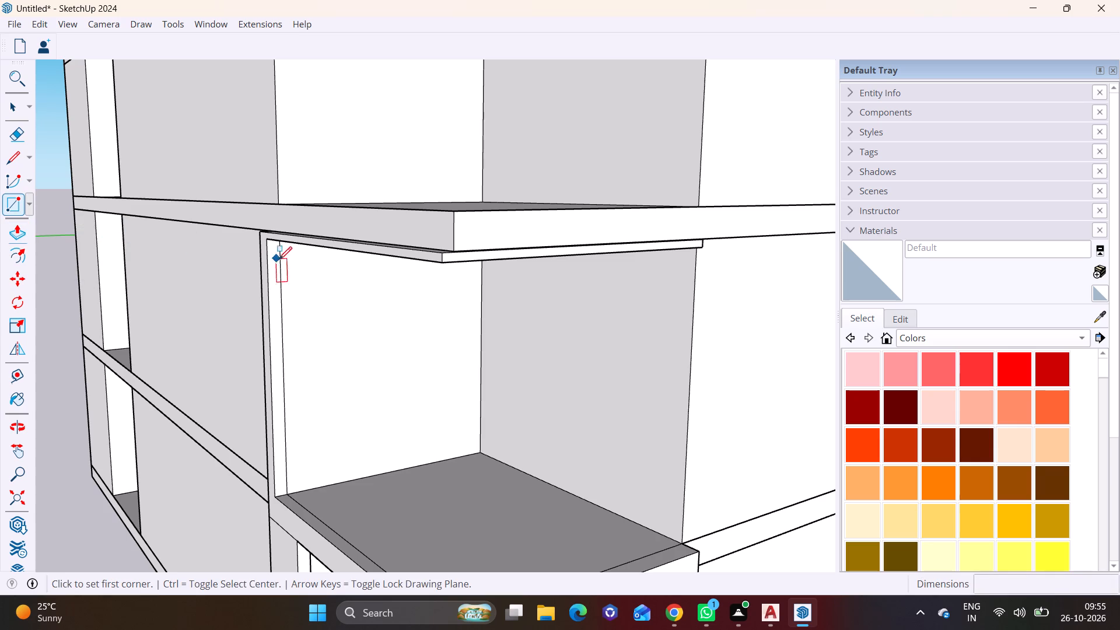
{"action": "middle_click_drag", "start_coordinate": [304, 261], "coordinate": [398, 258]}
{"action": "scroll", "coordinate": [394, 257], "scroll_direction": "down", "scroll_amount": 2}
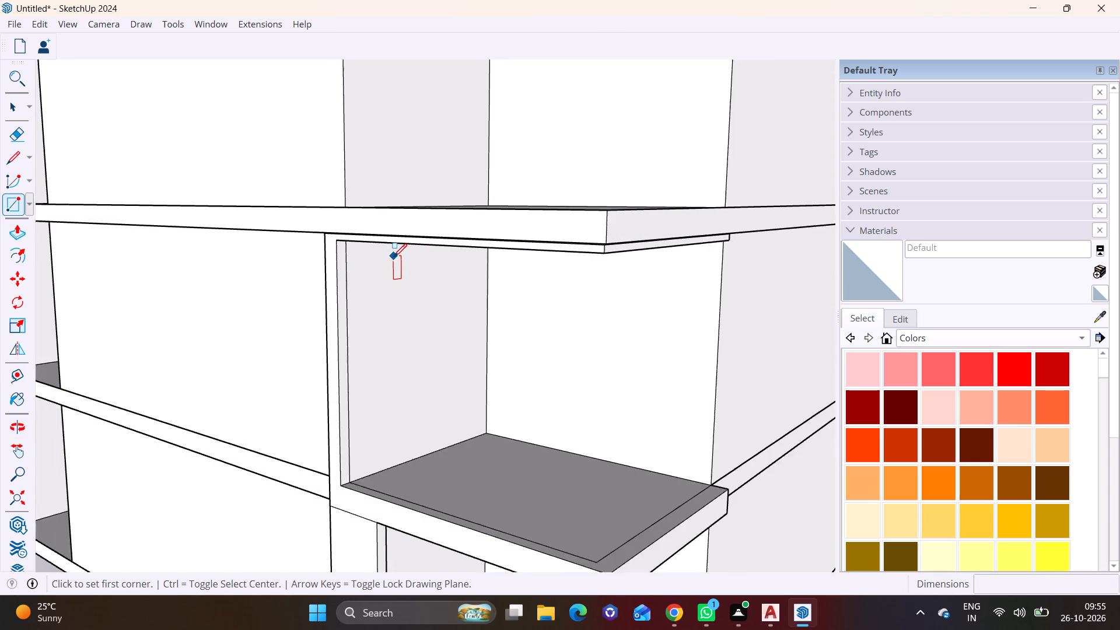
{"action": "middle_click_drag", "start_coordinate": [394, 257], "coordinate": [299, 408], "text": "shift"}
{"action": "scroll", "coordinate": [309, 388], "scroll_direction": "down", "scroll_amount": 6}
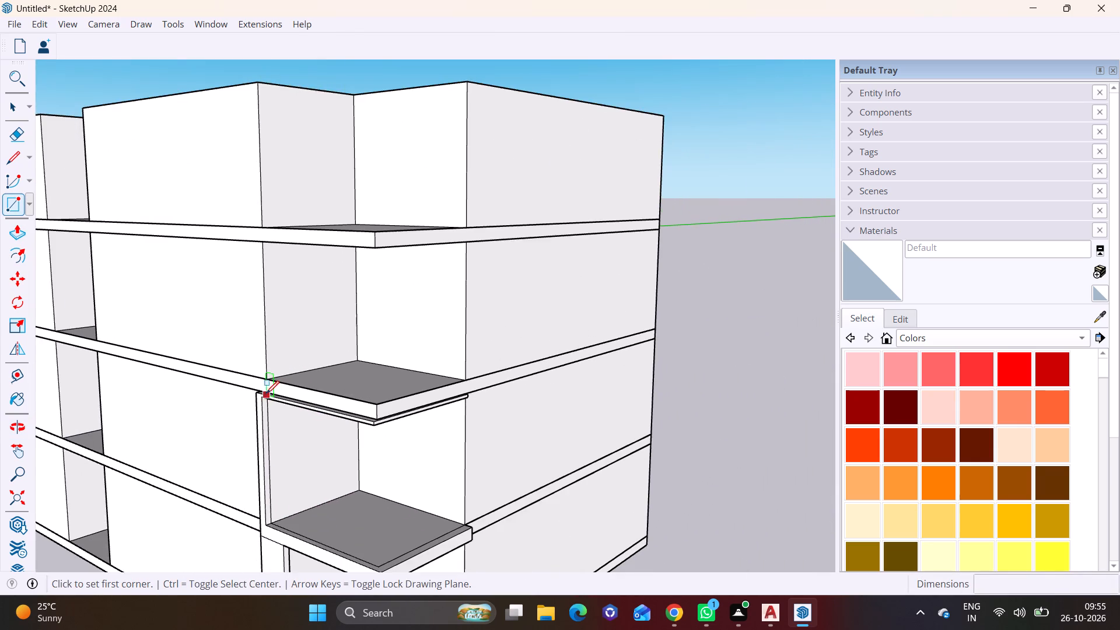
{"action": "scroll", "coordinate": [249, 379], "scroll_direction": "up", "scroll_amount": 4}
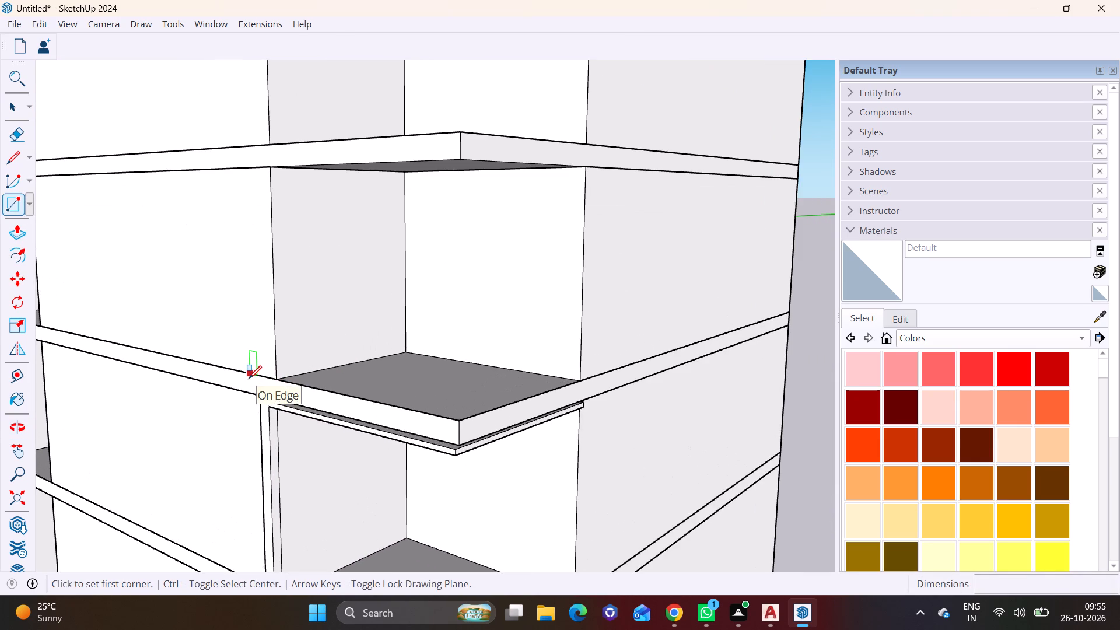
{"action": "left_click", "coordinate": [458, 421]}
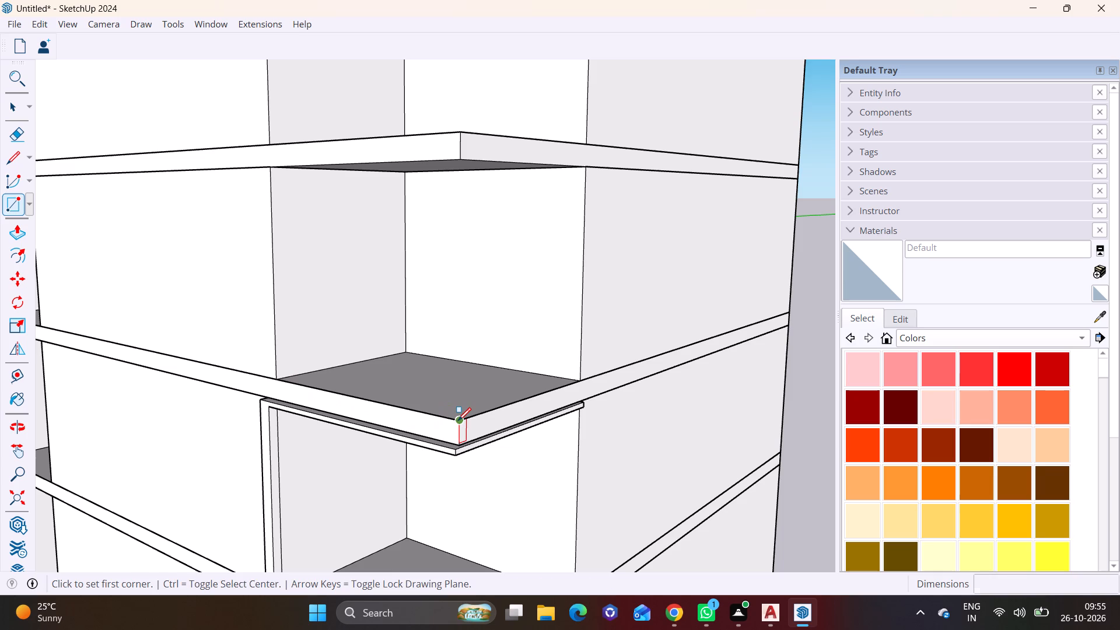
{"action": "left_click", "coordinate": [398, 426]}
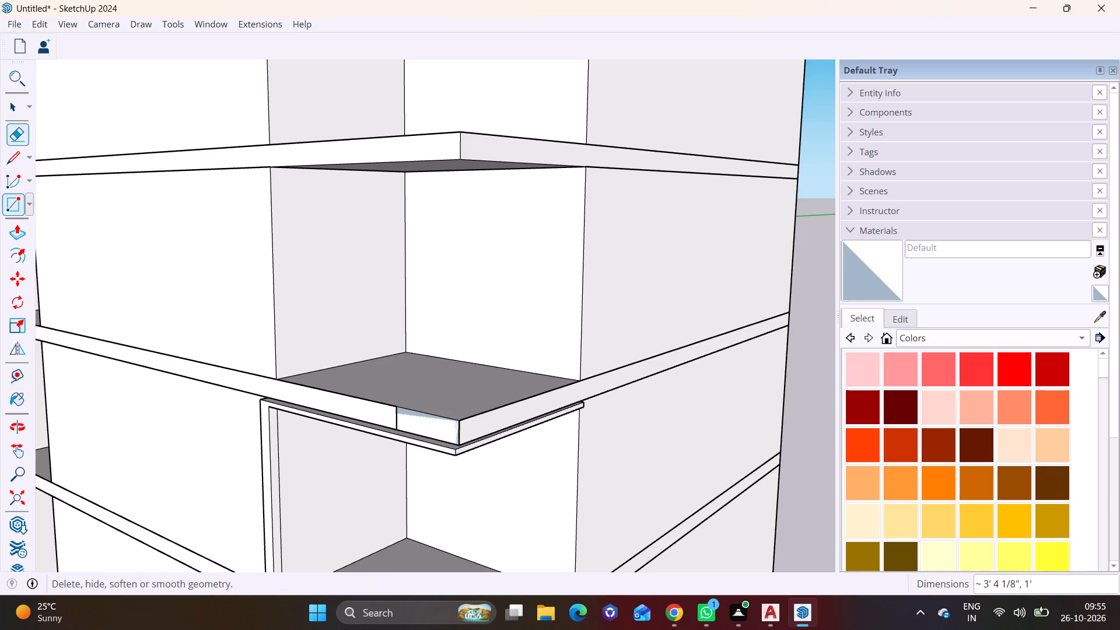
Push/pull the new rectangle on the slab's front face 5 15/16" outward to the thin beam's front edge.
{"action": "left_click", "coordinate": [20, 107]}
{"action": "left_click", "coordinate": [419, 419]}
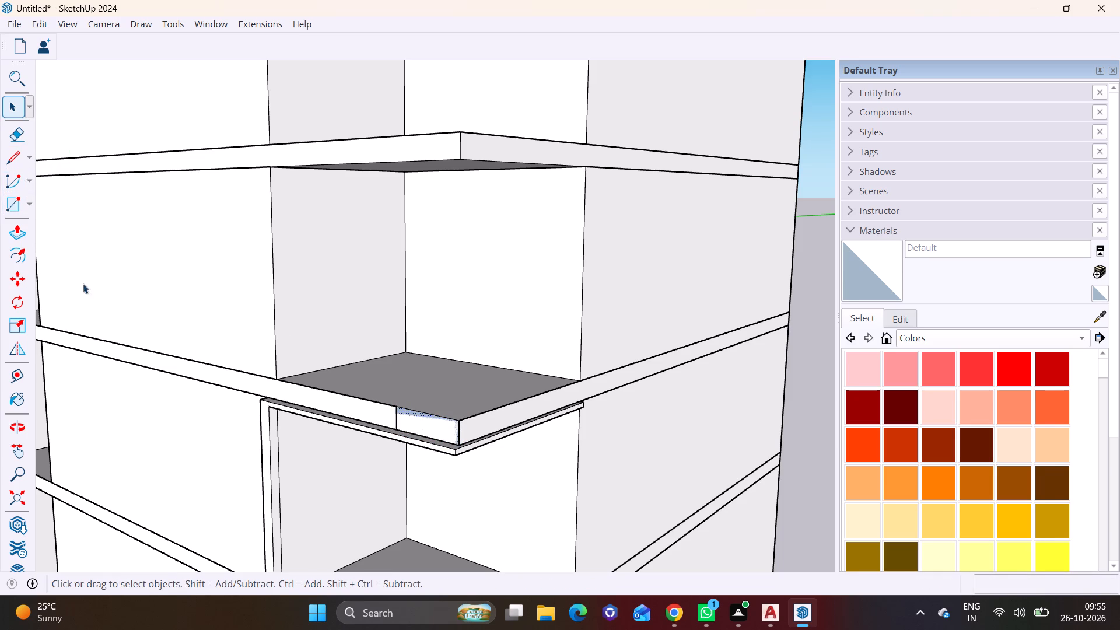
{"action": "left_click", "coordinate": [17, 225]}
{"action": "left_click", "coordinate": [430, 426]}
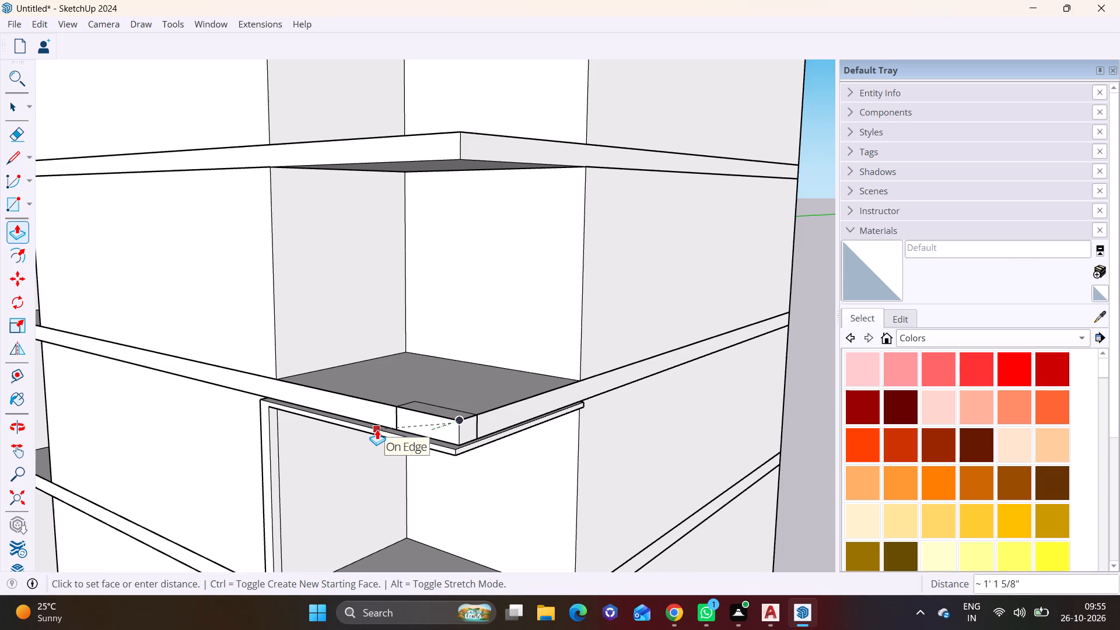
{"action": "key", "text": "Escape"}
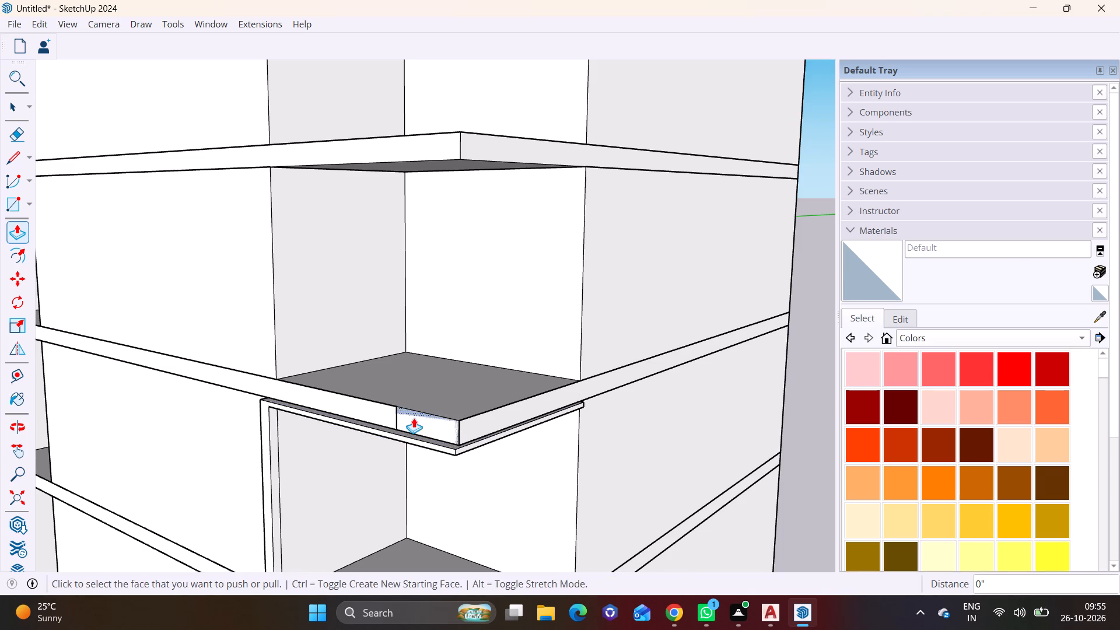
{"action": "left_click", "coordinate": [414, 418]}
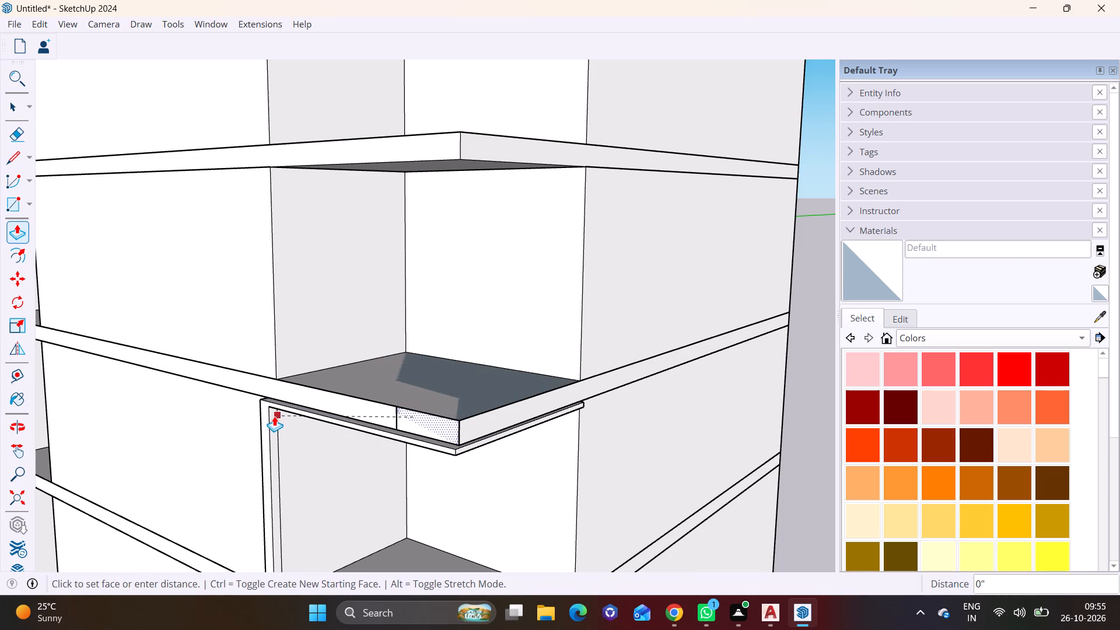
{"action": "left_click", "coordinate": [274, 416]}
{"action": "middle_click_drag", "start_coordinate": [414, 422], "coordinate": [325, 419]}
{"action": "scroll", "coordinate": [344, 417], "scroll_direction": "up", "scroll_amount": 9}
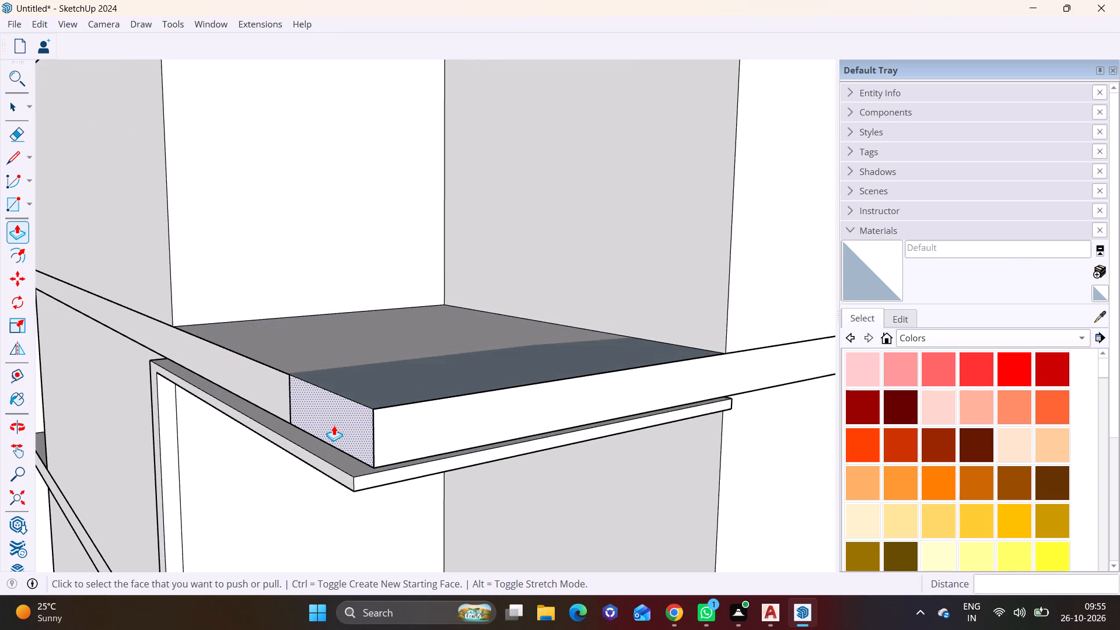
{"action": "left_click", "coordinate": [336, 427]}
{"action": "left_click", "coordinate": [334, 480]}
Push/pull the block's inner end face about 8' 6 1/4" along the slab front to the outer edge of the post below.
{"action": "scroll", "coordinate": [288, 445], "scroll_direction": "down", "scroll_amount": 5}
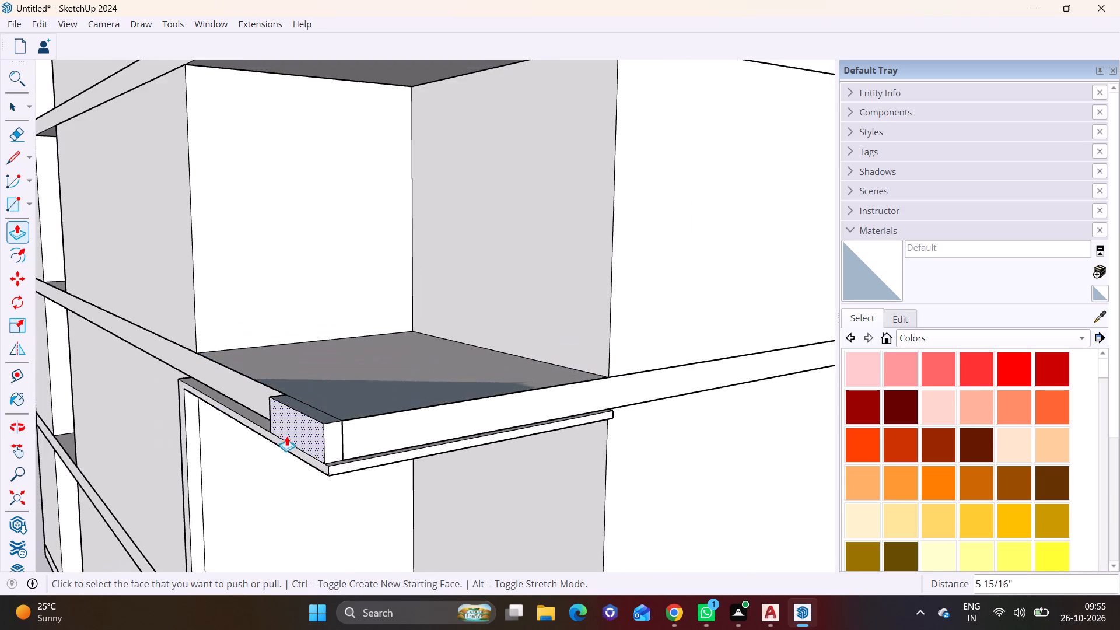
{"action": "middle_click_drag", "start_coordinate": [302, 436], "coordinate": [639, 421]}
{"action": "middle_click_drag", "start_coordinate": [452, 456], "coordinate": [605, 456]}
{"action": "scroll", "coordinate": [540, 430], "scroll_direction": "up", "scroll_amount": 2}
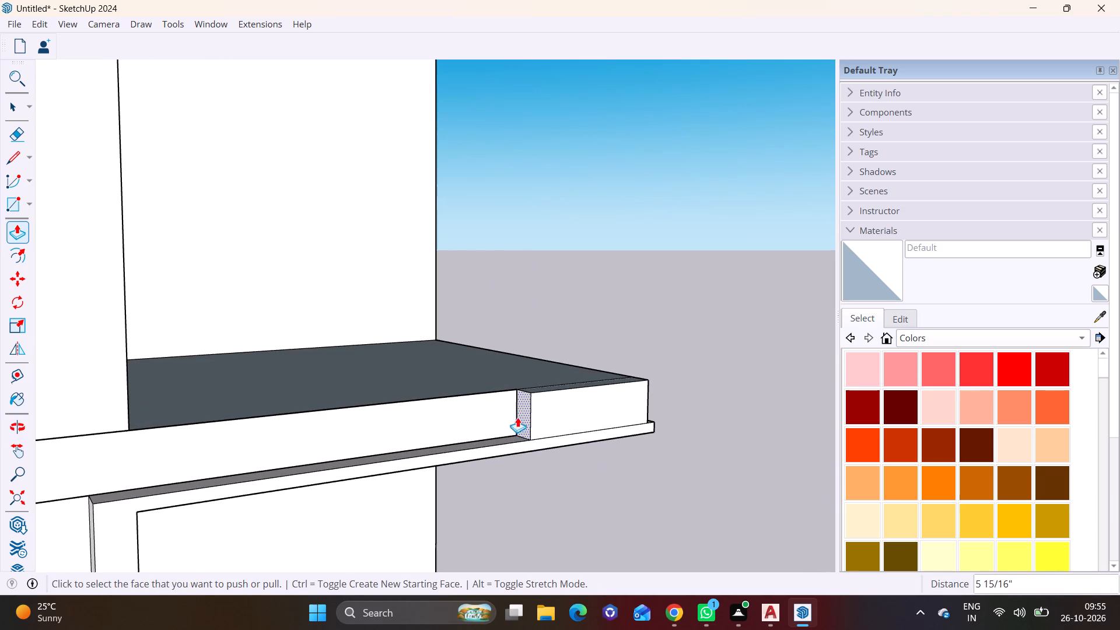
{"action": "left_click", "coordinate": [521, 415]}
{"action": "left_click", "coordinate": [96, 512]}
Push/pull the block's outer end face 2 5/8" outward, flush with the thin beam's side overhang.
{"action": "scroll", "coordinate": [204, 468], "scroll_direction": "down", "scroll_amount": 2}
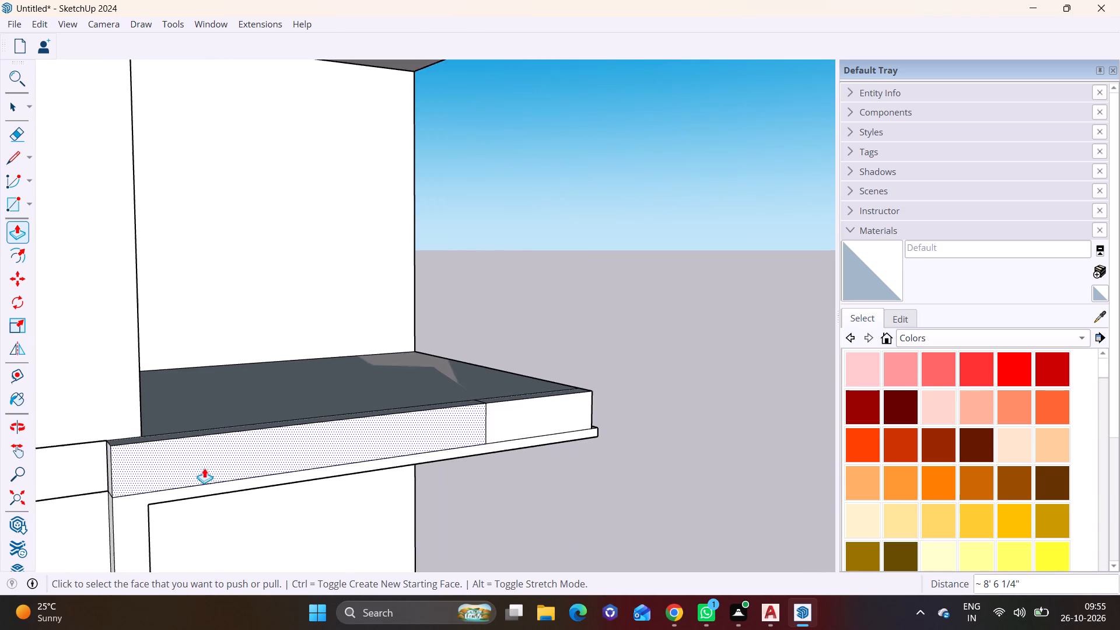
{"action": "scroll", "coordinate": [356, 422], "scroll_direction": "down", "scroll_amount": 3}
{"action": "middle_click_drag", "start_coordinate": [498, 452], "coordinate": [192, 464]}
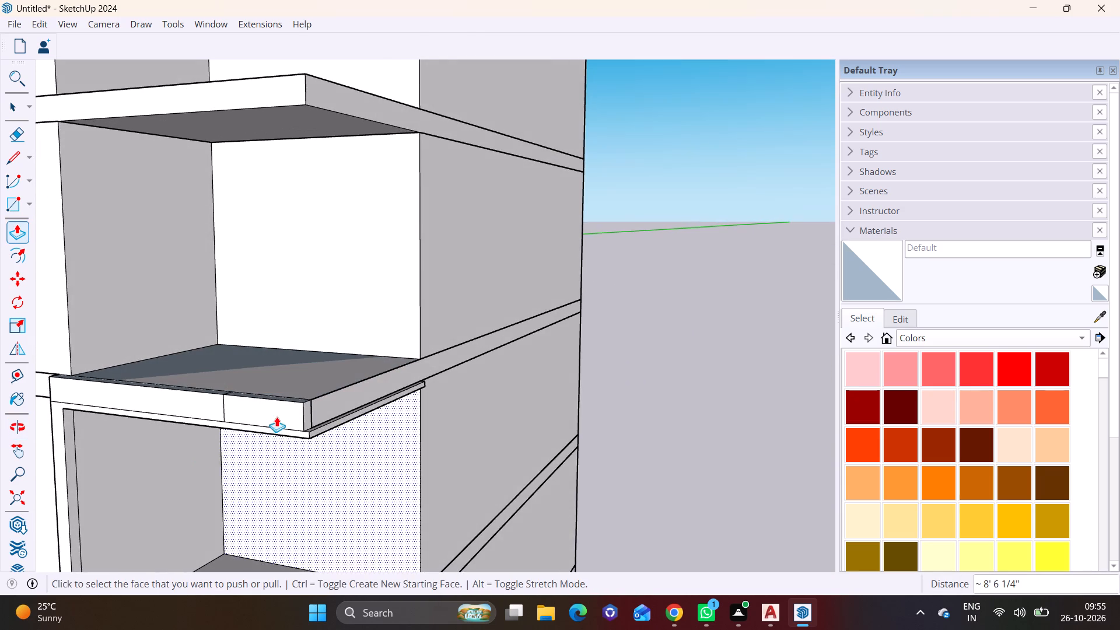
{"action": "scroll", "coordinate": [317, 418], "scroll_direction": "up", "scroll_amount": 10}
{"action": "left_click", "coordinate": [282, 415]}
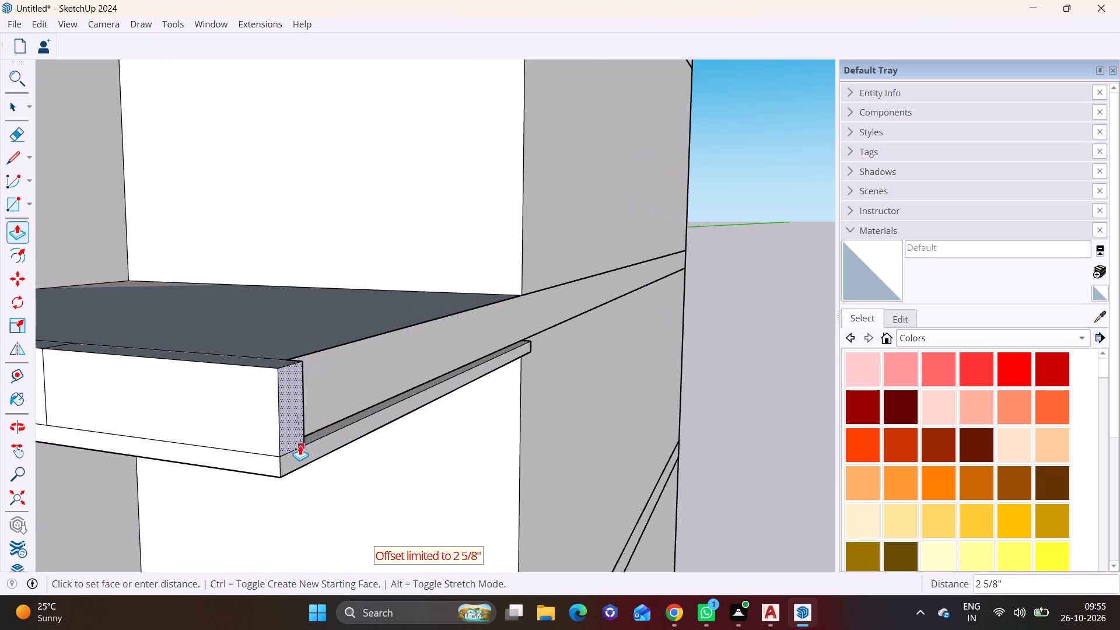
{"action": "left_click", "coordinate": [293, 460]}
Draw a rectangle about 7 3/4" by 5 15/16" on the top of the front band, from the wall corner to the band's inner end.
{"action": "scroll", "coordinate": [233, 458], "scroll_direction": "down", "scroll_amount": 15}
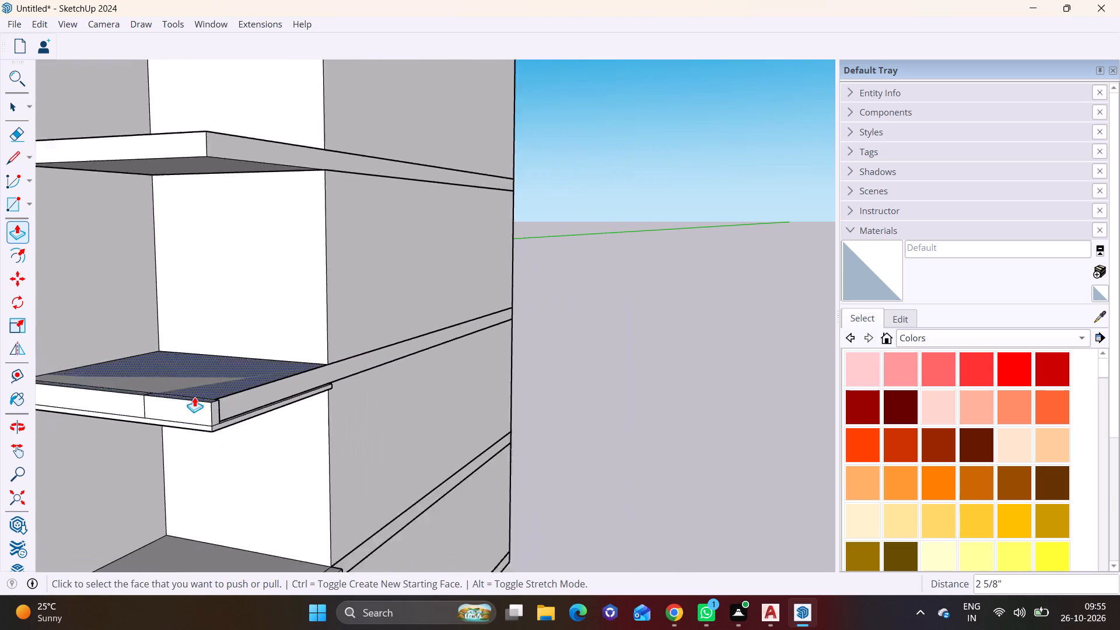
{"action": "scroll", "coordinate": [194, 397], "scroll_direction": "down", "scroll_amount": 2}
{"action": "middle_click_drag", "start_coordinate": [120, 370], "coordinate": [337, 363]}
{"action": "scroll", "coordinate": [262, 452], "scroll_direction": "up", "scroll_amount": 8}
{"action": "middle_click_drag", "start_coordinate": [254, 378], "coordinate": [259, 472]}
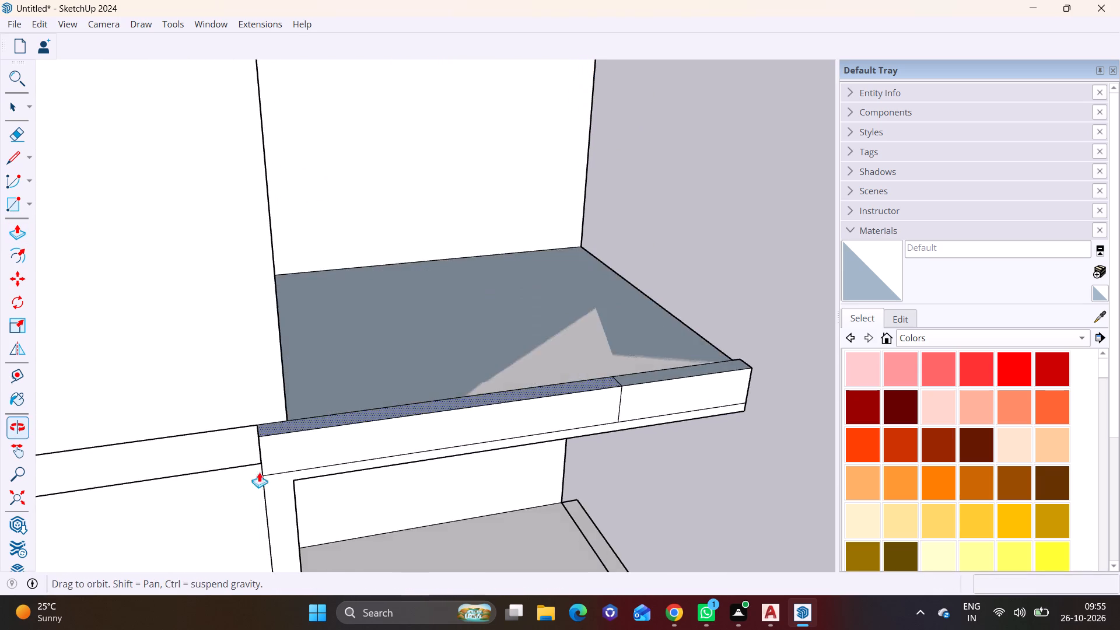
{"action": "middle_click_drag", "start_coordinate": [259, 472], "coordinate": [258, 484]}
{"action": "scroll", "coordinate": [268, 439], "scroll_direction": "up", "scroll_amount": 5}
{"action": "left_click", "coordinate": [27, 207]}
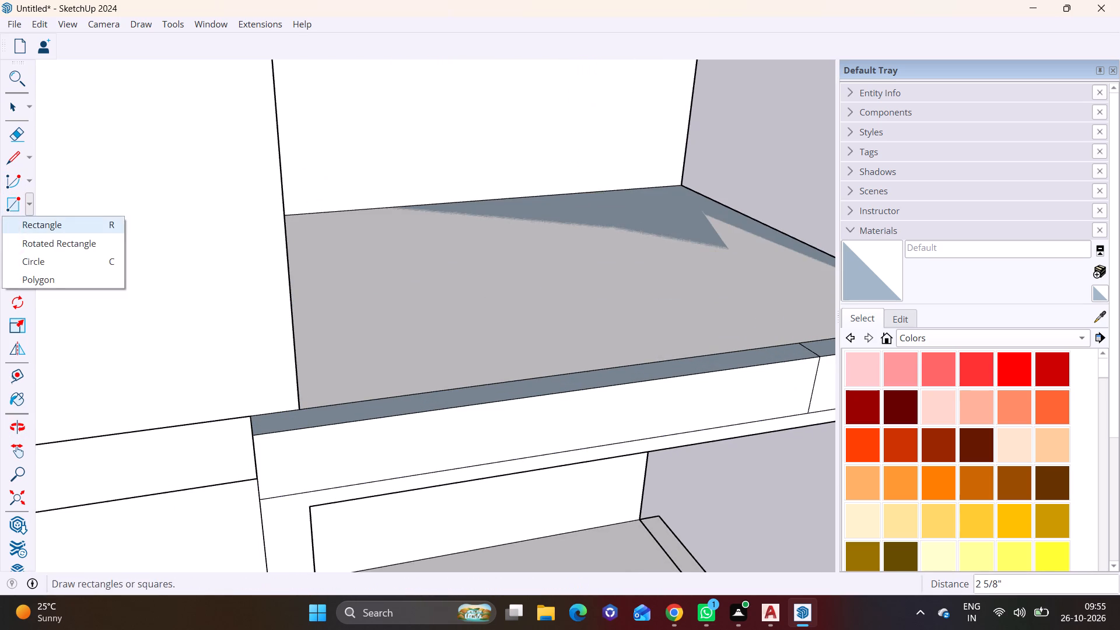
{"action": "left_click", "coordinate": [32, 219]}
{"action": "left_click", "coordinate": [297, 409]}
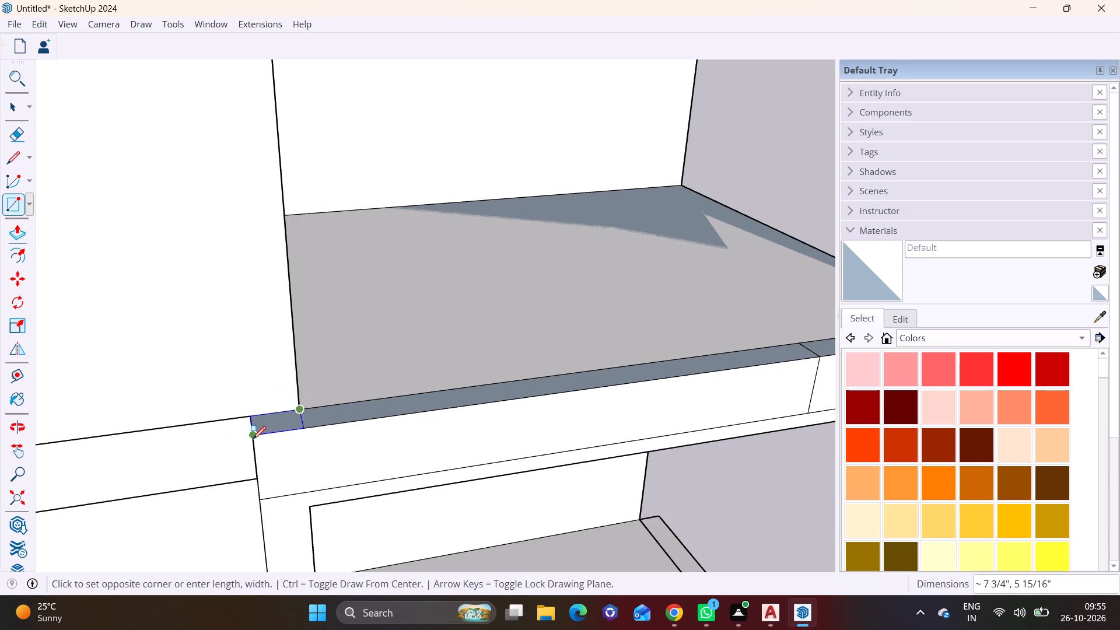
{"action": "left_click", "coordinate": [253, 439]}
{"action": "left_click", "coordinate": [282, 429]}
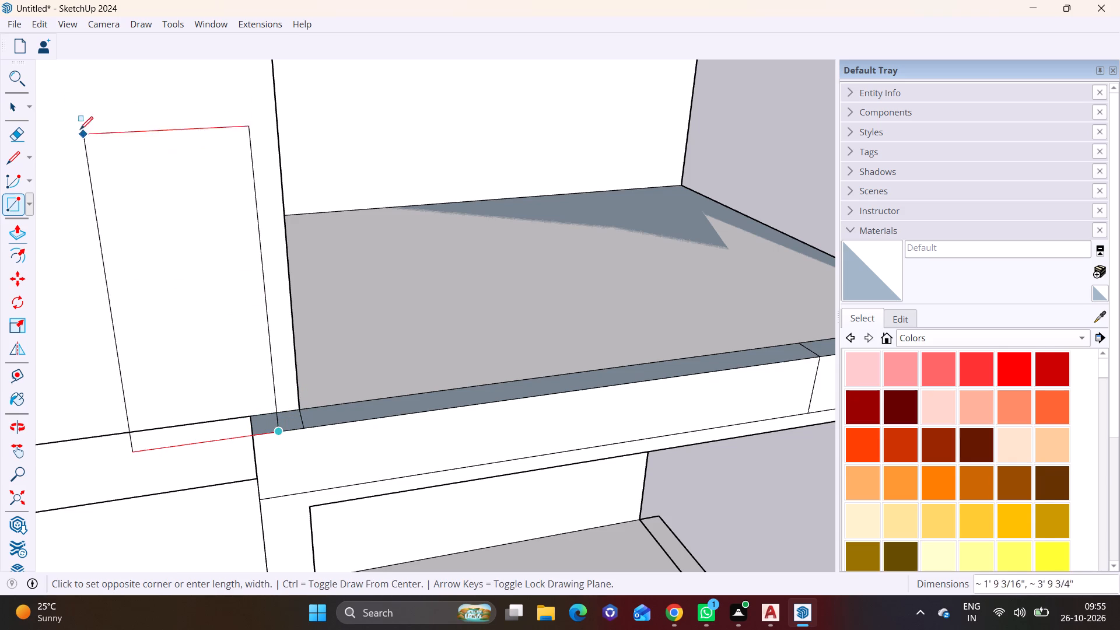
Push/pull the small rectangle up about 9' 9 13/16" to form a post beside the corner bay.
{"action": "left_click", "coordinate": [2, 107]}
{"action": "left_click", "coordinate": [276, 422]}
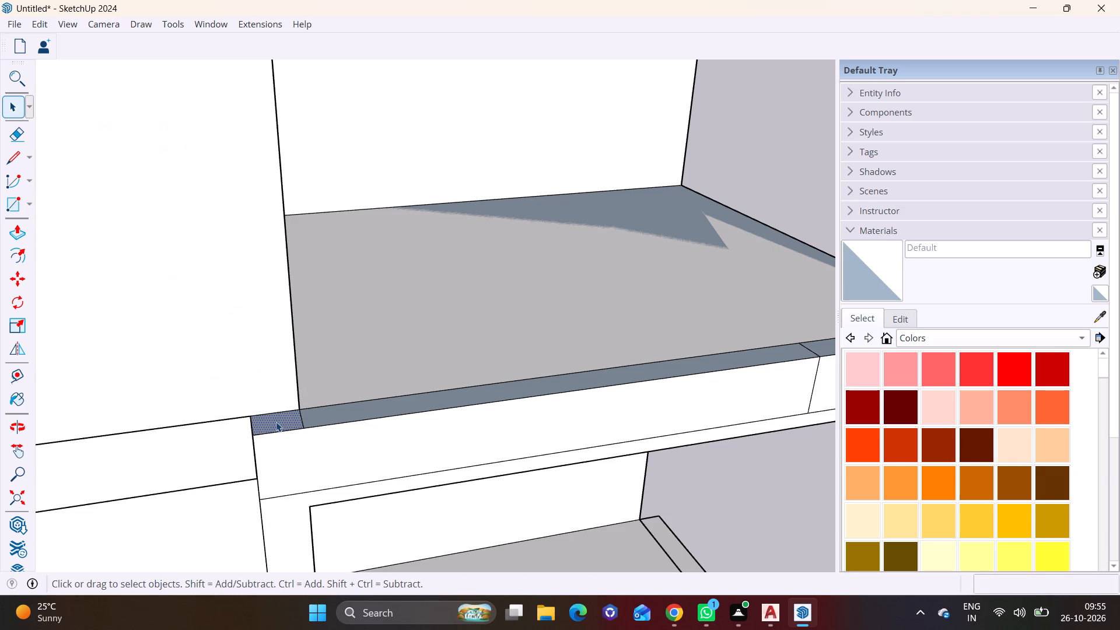
{"action": "left_click", "coordinate": [23, 226]}
{"action": "left_click", "coordinate": [279, 419]}
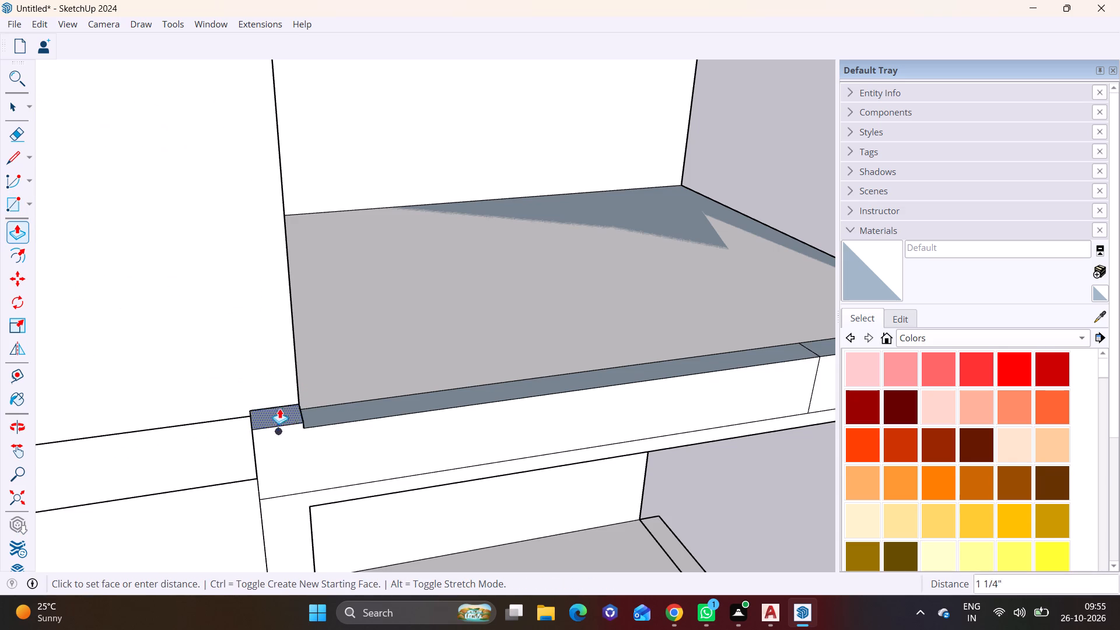
{"action": "scroll", "coordinate": [279, 288], "scroll_direction": "down", "scroll_amount": 10}
{"action": "middle_click_drag", "start_coordinate": [279, 140], "coordinate": [279, 141]}
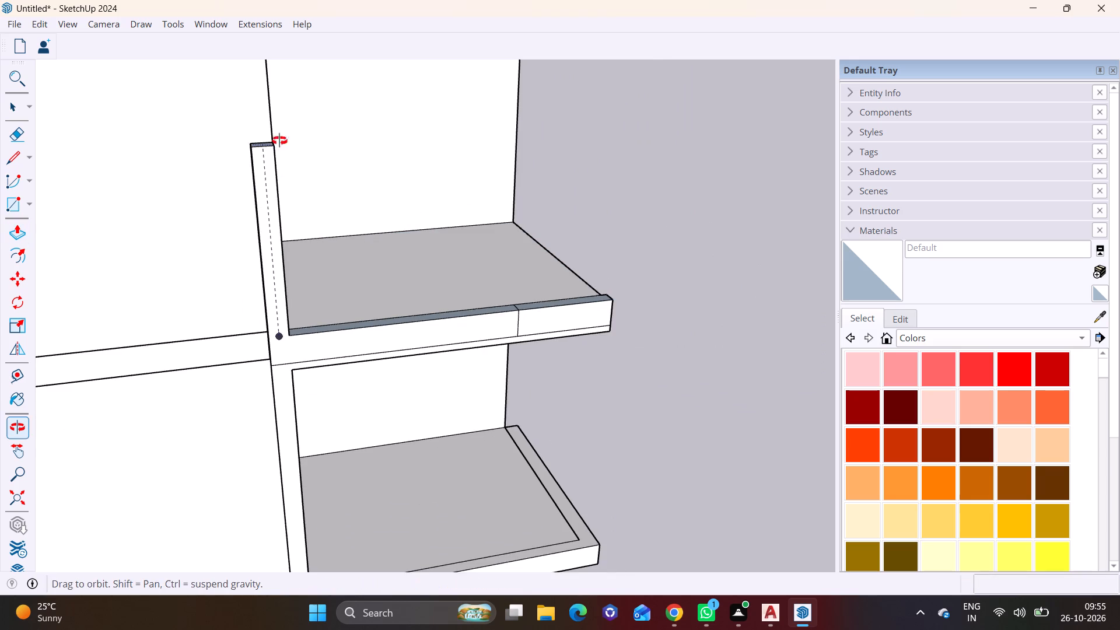
{"action": "middle_click_drag", "start_coordinate": [279, 141], "coordinate": [283, 271]}
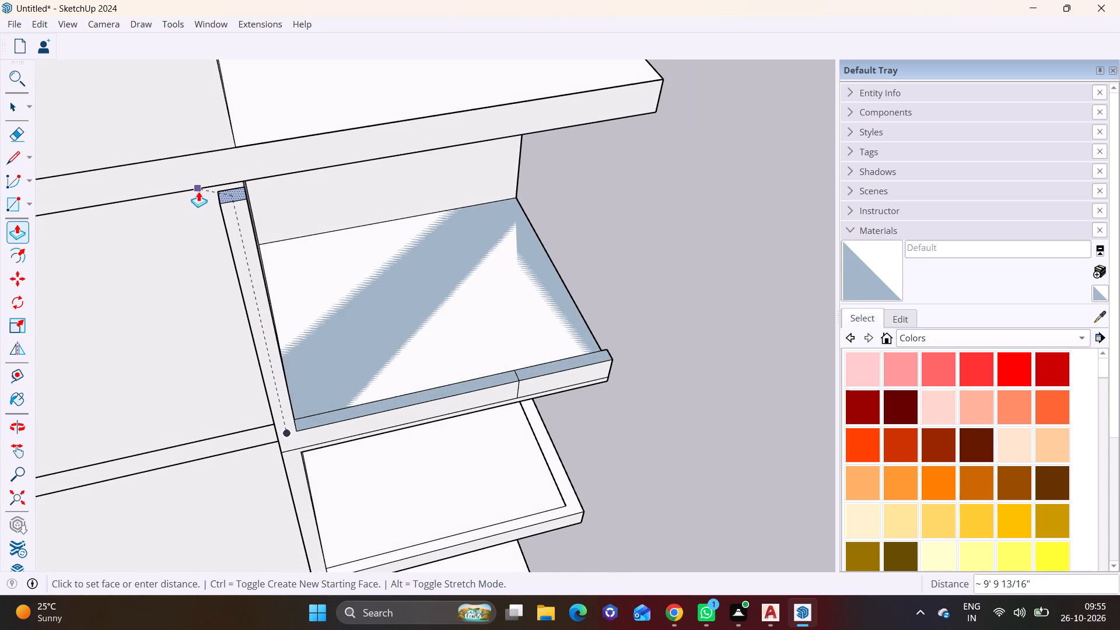
{"action": "scroll", "coordinate": [220, 186], "scroll_direction": "up", "scroll_amount": 8}
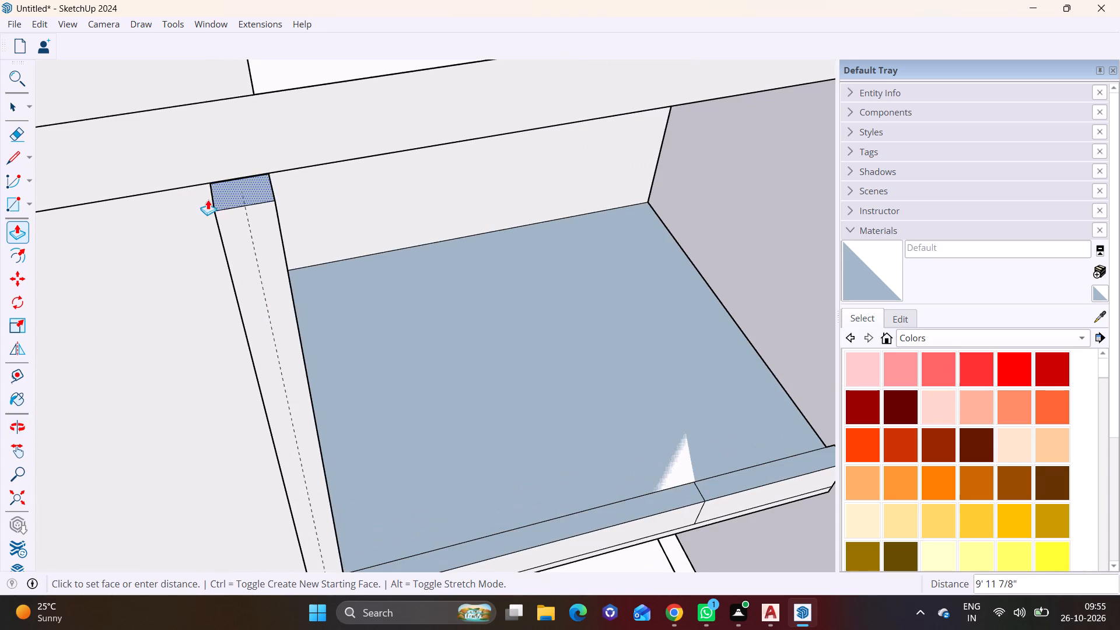
{"action": "left_click", "coordinate": [197, 184]}
Push/pull the post's top face about 2 3/16" further up to the underside of the slab above.
{"action": "scroll", "coordinate": [258, 194], "scroll_direction": "up", "scroll_amount": 3}
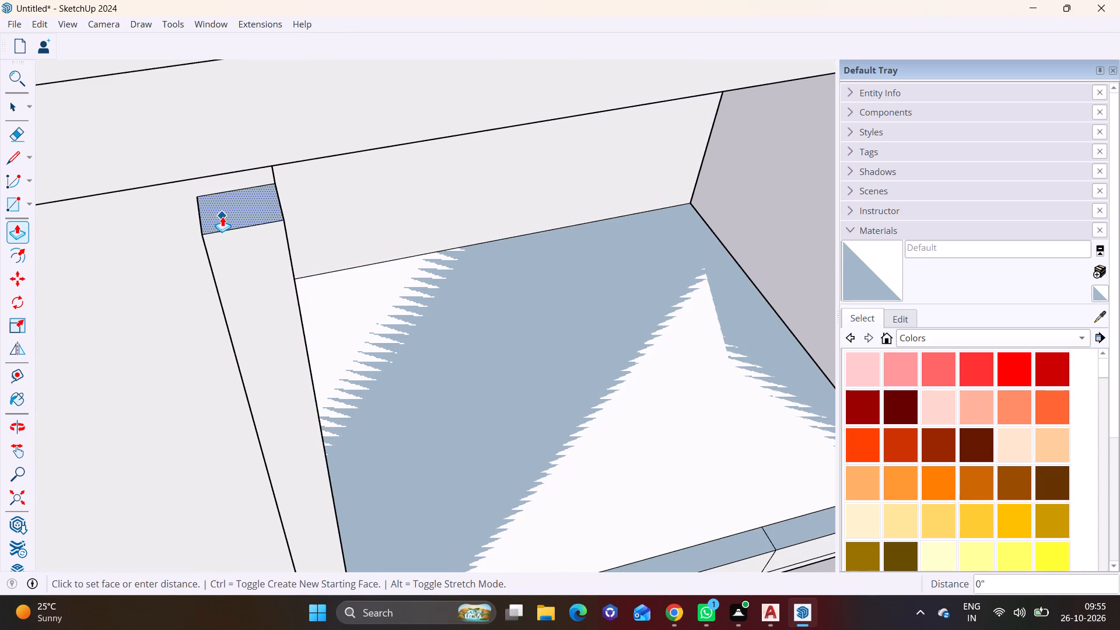
{"action": "left_click", "coordinate": [222, 216]}
{"action": "left_click", "coordinate": [208, 191]}
Push/pull the narrow top face of the thin beam's side overhang up 1' to the slab's top edge.
{"action": "scroll", "coordinate": [352, 429], "scroll_direction": "down", "scroll_amount": 12}
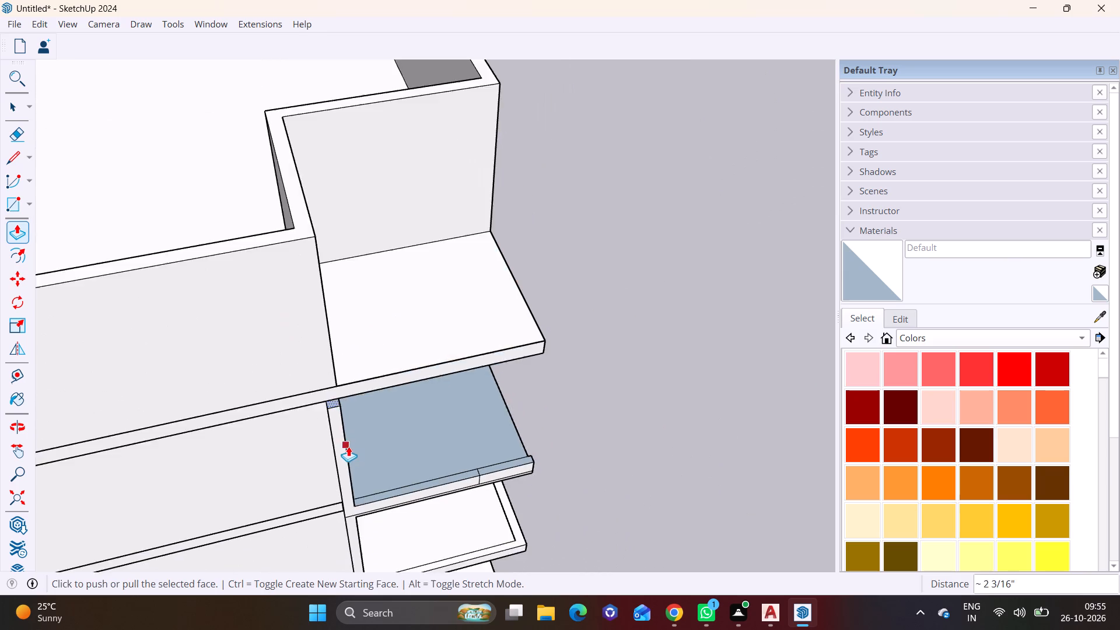
{"action": "middle_click_drag", "start_coordinate": [349, 441], "coordinate": [290, 194]}
{"action": "scroll", "coordinate": [346, 340], "scroll_direction": "down", "scroll_amount": 6}
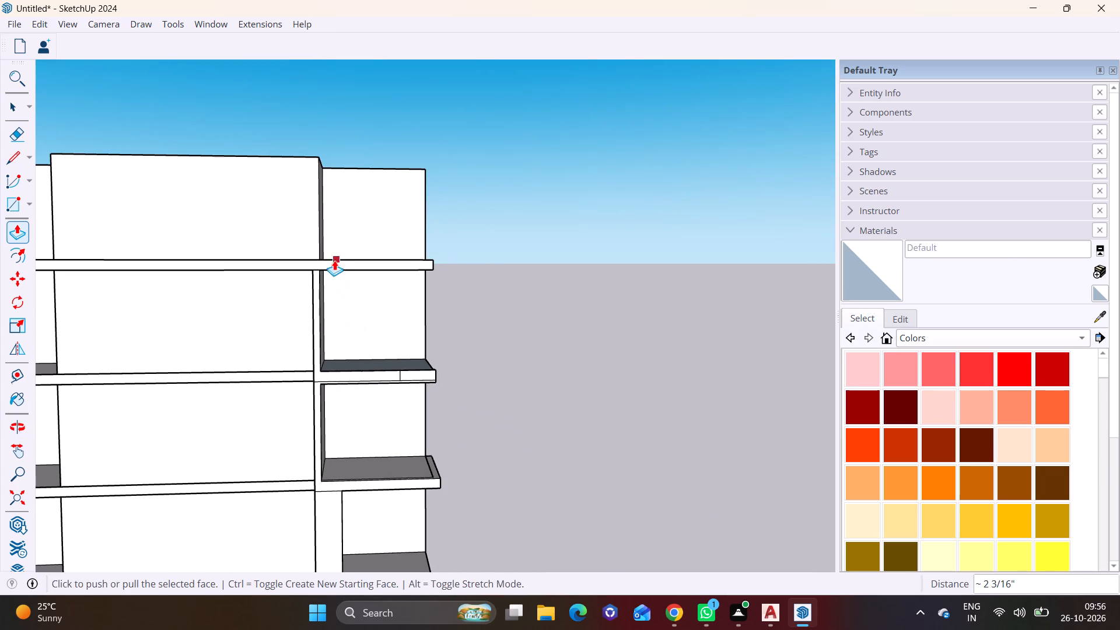
{"action": "middle_click_drag", "start_coordinate": [320, 249], "coordinate": [313, 300]}
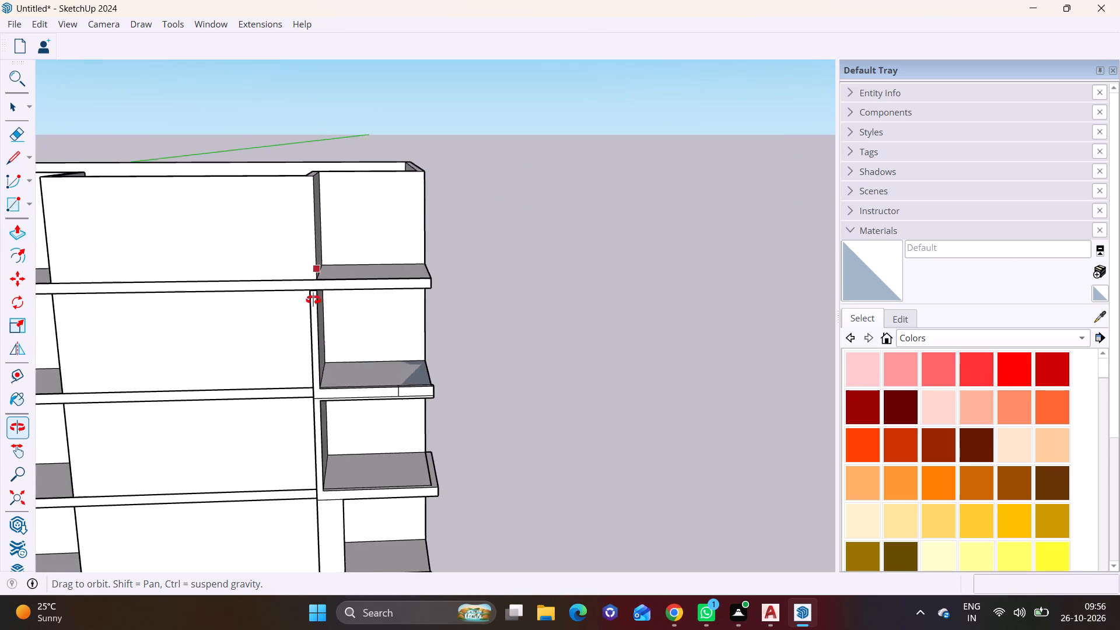
{"action": "middle_click_drag", "start_coordinate": [313, 300], "coordinate": [124, 290]}
{"action": "scroll", "coordinate": [319, 268], "scroll_direction": "up", "scroll_amount": 2}
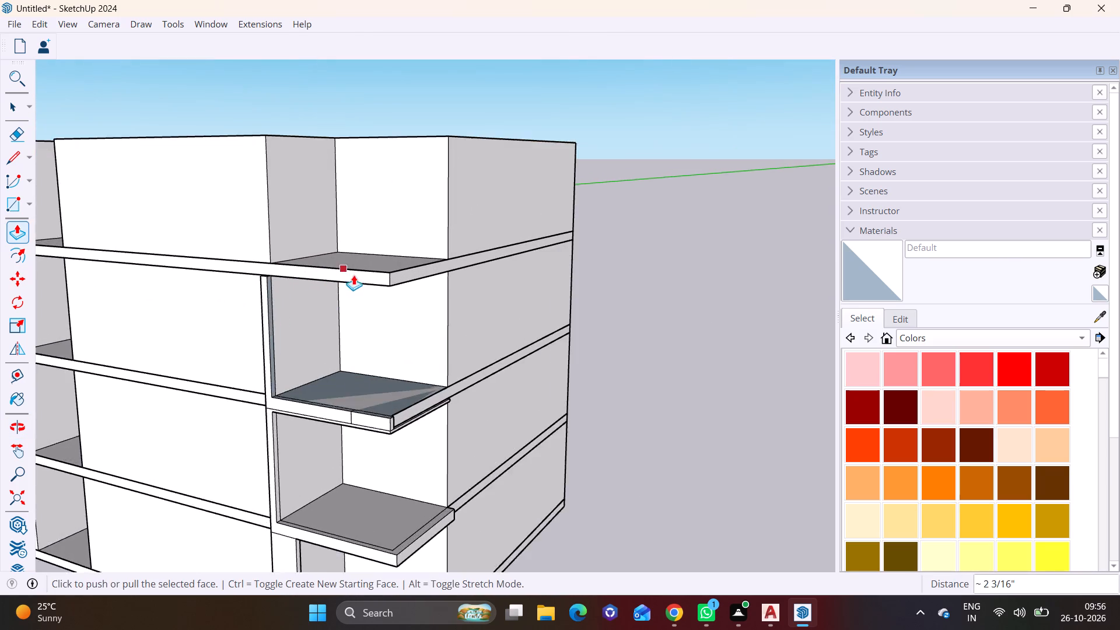
{"action": "scroll", "coordinate": [353, 275], "scroll_direction": "up", "scroll_amount": 5}
{"action": "scroll", "coordinate": [427, 462], "scroll_direction": "up", "scroll_amount": 1}
{"action": "middle_click_drag", "start_coordinate": [419, 462], "coordinate": [239, 481]}
{"action": "scroll", "coordinate": [373, 467], "scroll_direction": "up", "scroll_amount": 7}
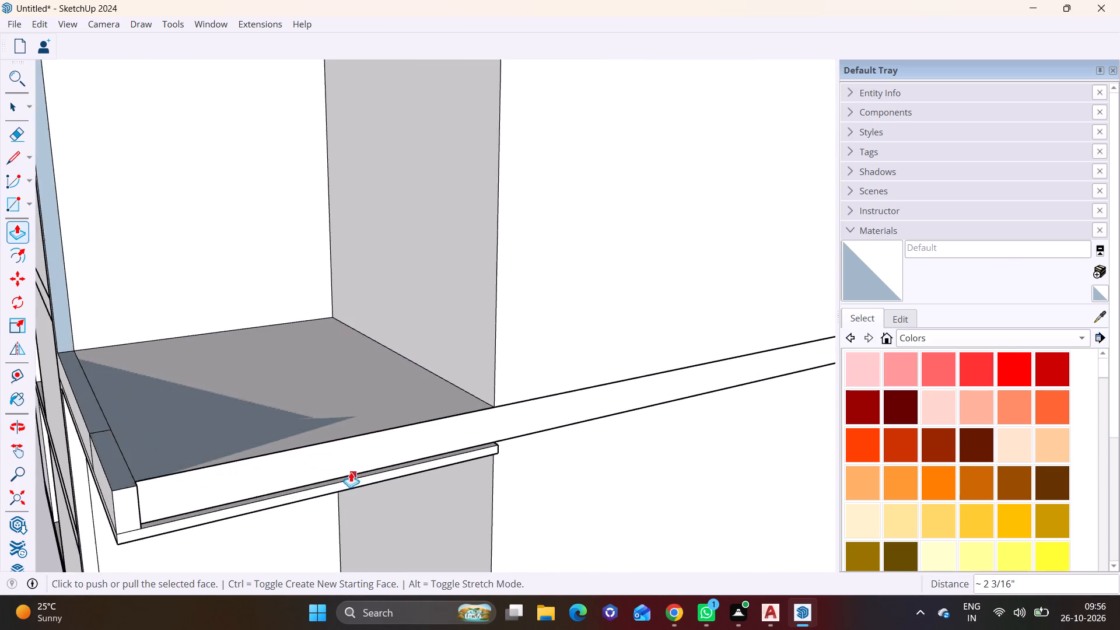
{"action": "scroll", "coordinate": [351, 472], "scroll_direction": "up", "scroll_amount": 3}
{"action": "middle_click_drag", "start_coordinate": [346, 456], "coordinate": [328, 493]}
{"action": "left_click", "coordinate": [6, 103]}
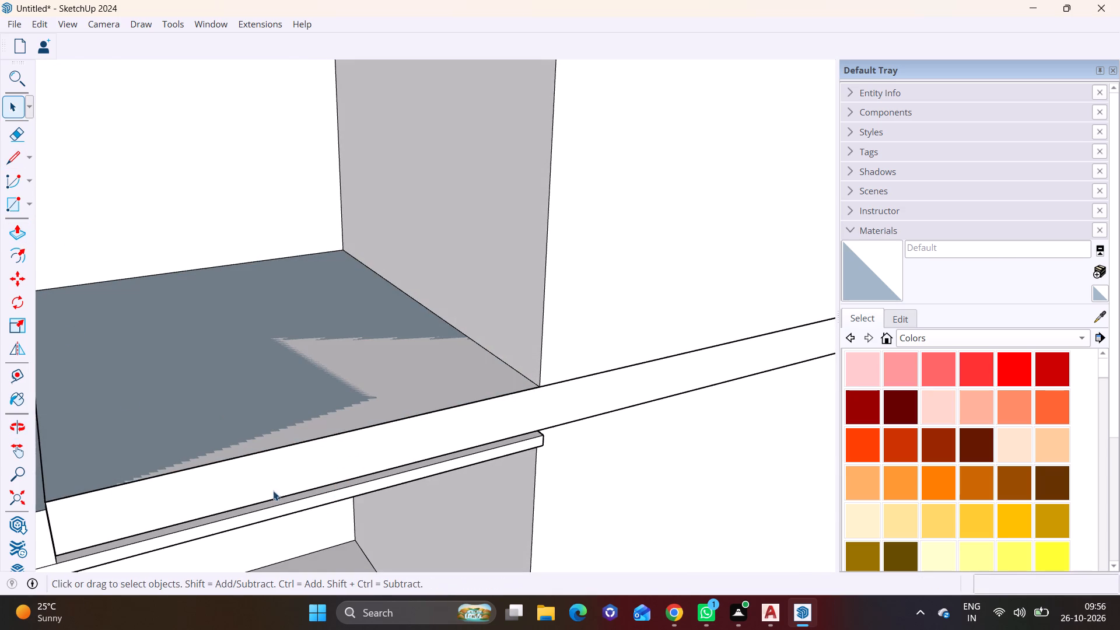
{"action": "left_click", "coordinate": [277, 501]}
{"action": "left_click", "coordinate": [277, 503]}
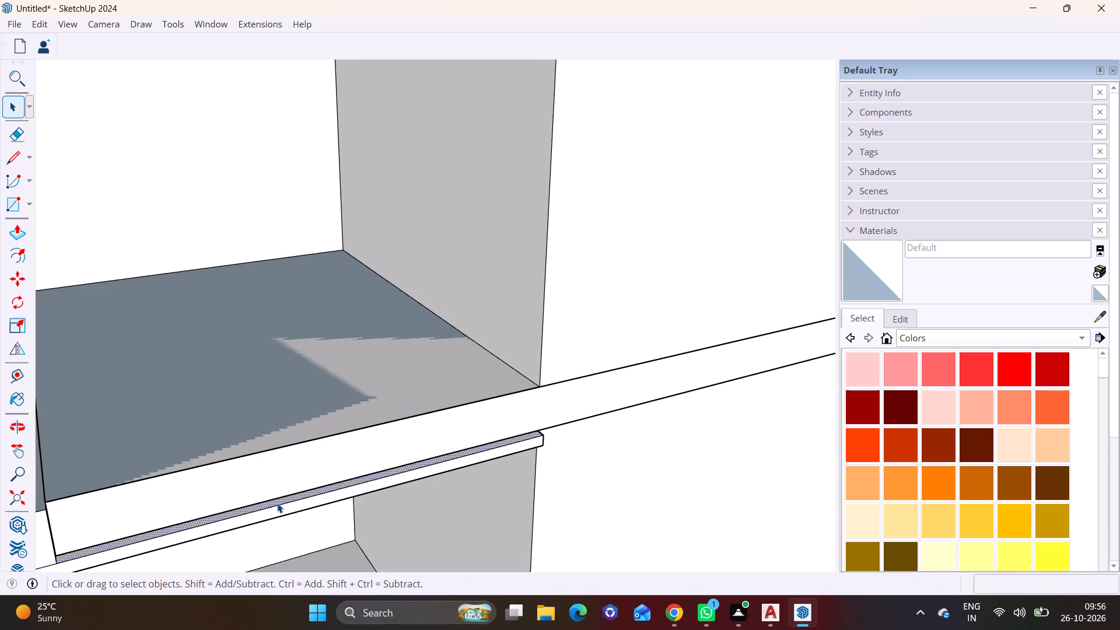
{"action": "left_click", "coordinate": [9, 230]}
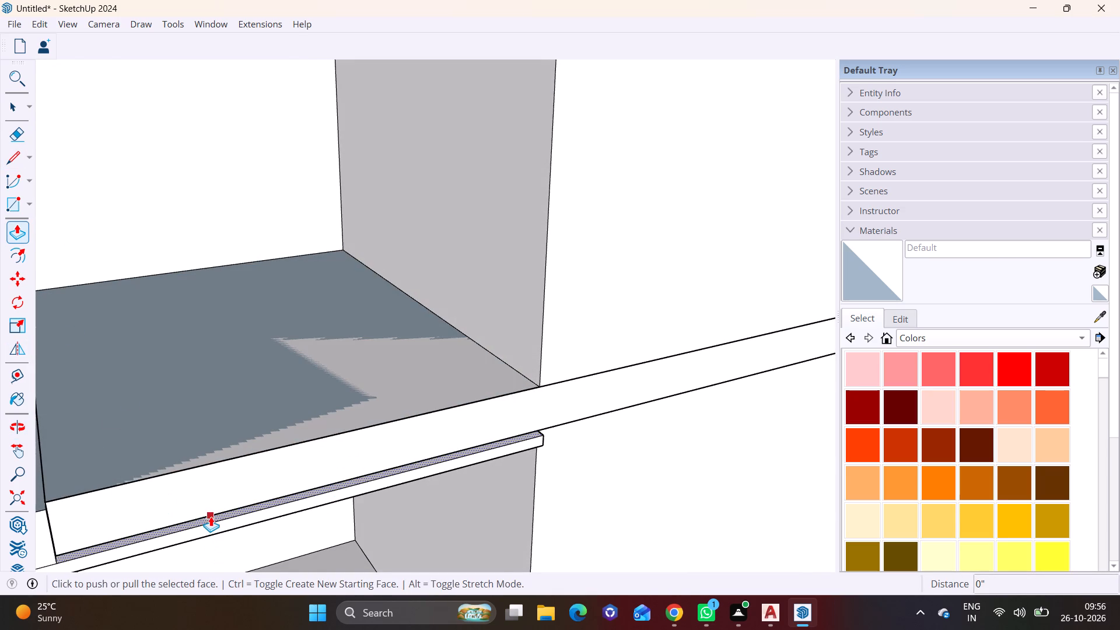
{"action": "left_click", "coordinate": [211, 516]}
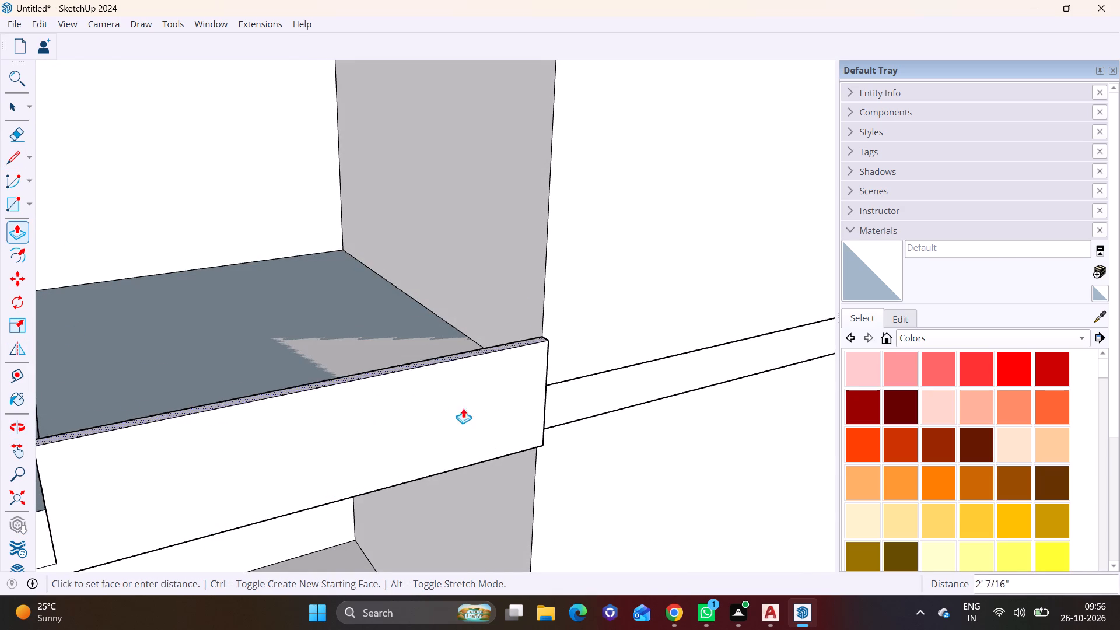
{"action": "left_click", "coordinate": [575, 379]}
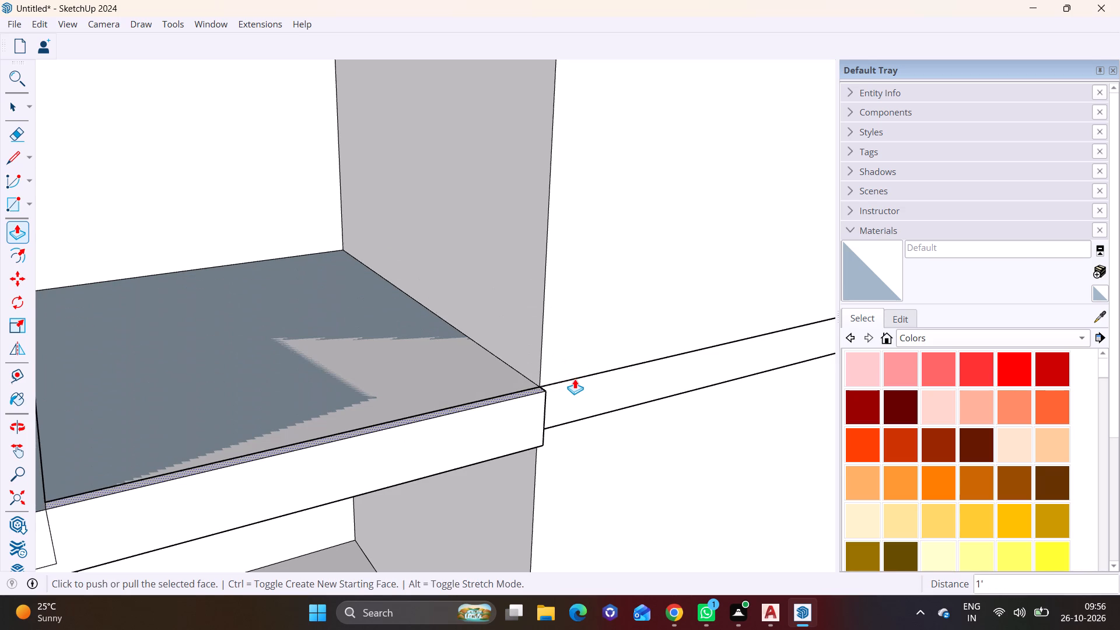
{"action": "scroll", "coordinate": [165, 449], "scroll_direction": "down", "scroll_amount": 8}
{"action": "scroll", "coordinate": [133, 497], "scroll_direction": "down", "scroll_amount": 4}
{"action": "middle_click_drag", "start_coordinate": [149, 487], "coordinate": [359, 351]}
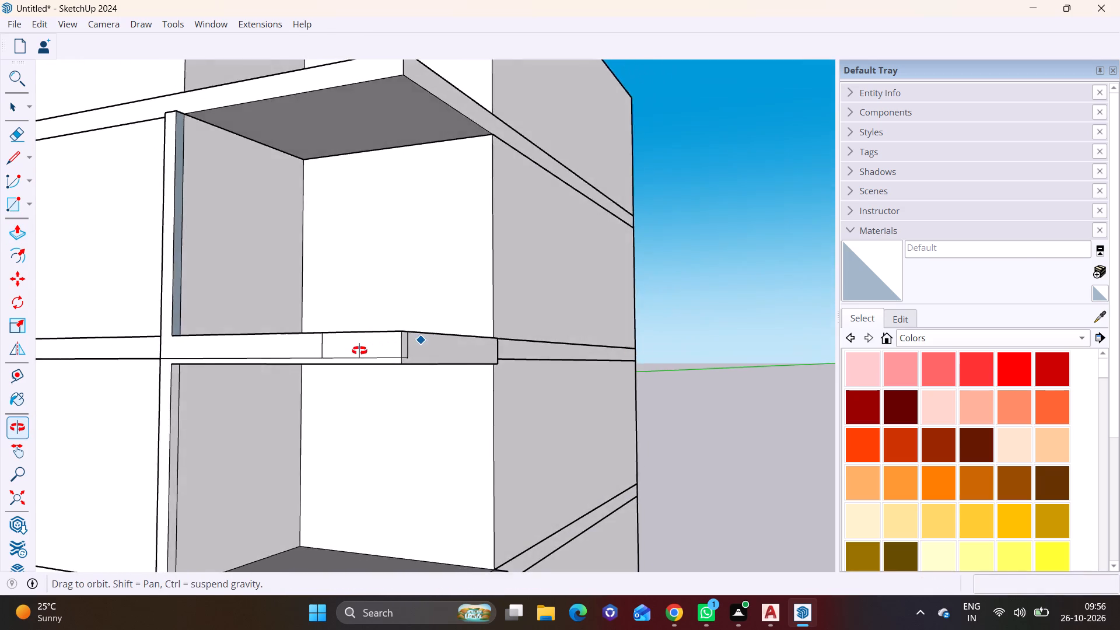
{"action": "middle_click_drag", "start_coordinate": [359, 351], "coordinate": [428, 401]}
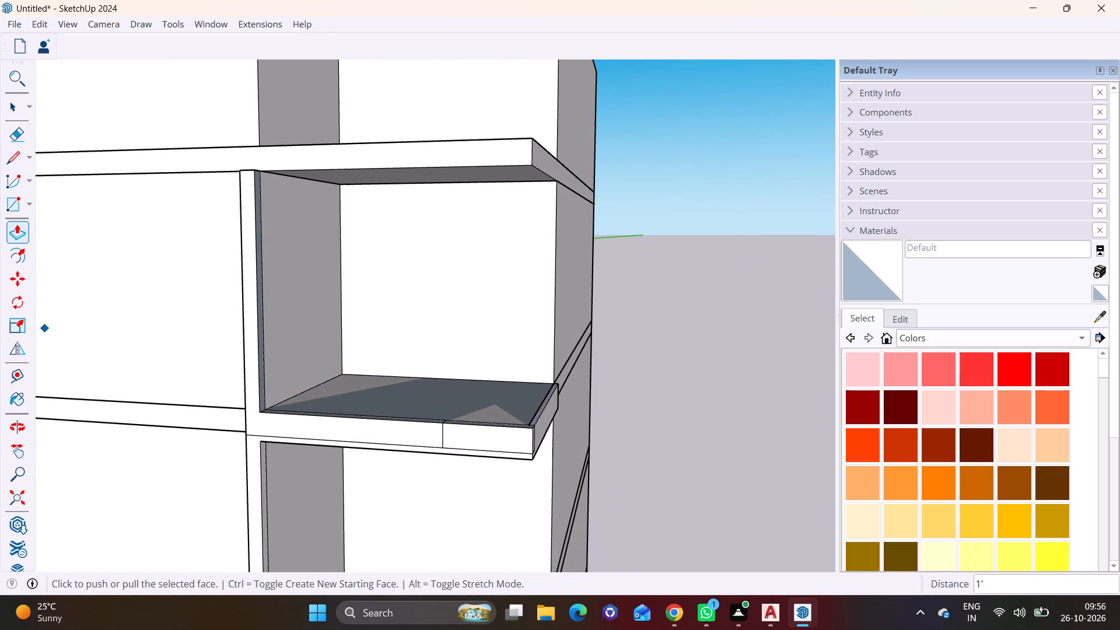
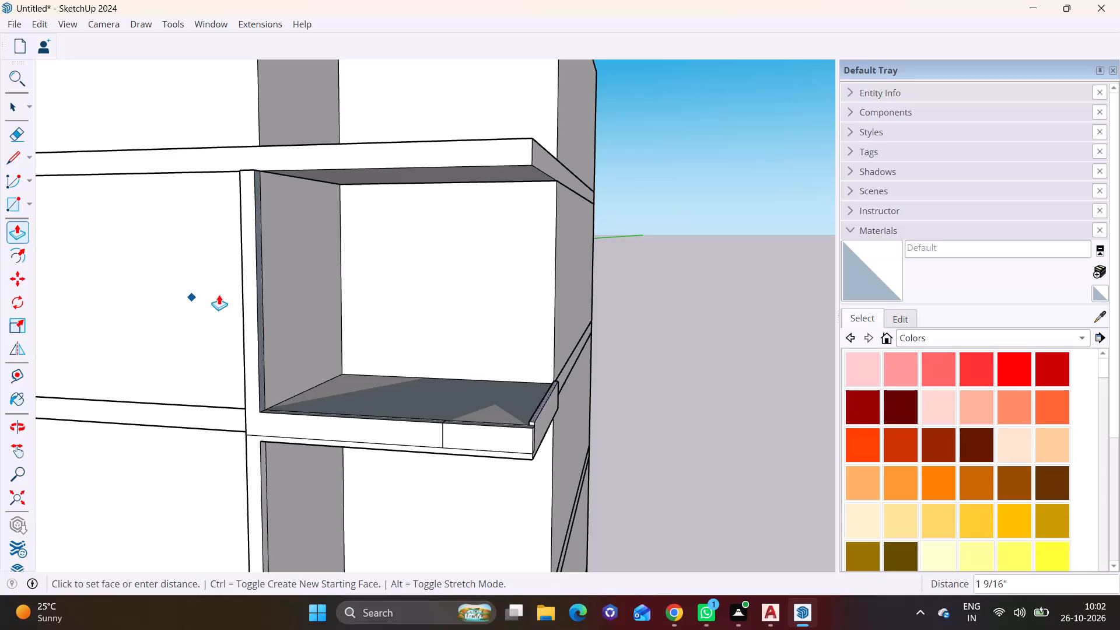
Undo the last push/pull and raise the side overhang's narrow top face again by 1', to the slab's top edge.
{"action": "key", "text": "ctrl+z"}
{"action": "scroll", "coordinate": [554, 405], "scroll_direction": "up", "scroll_amount": 10}
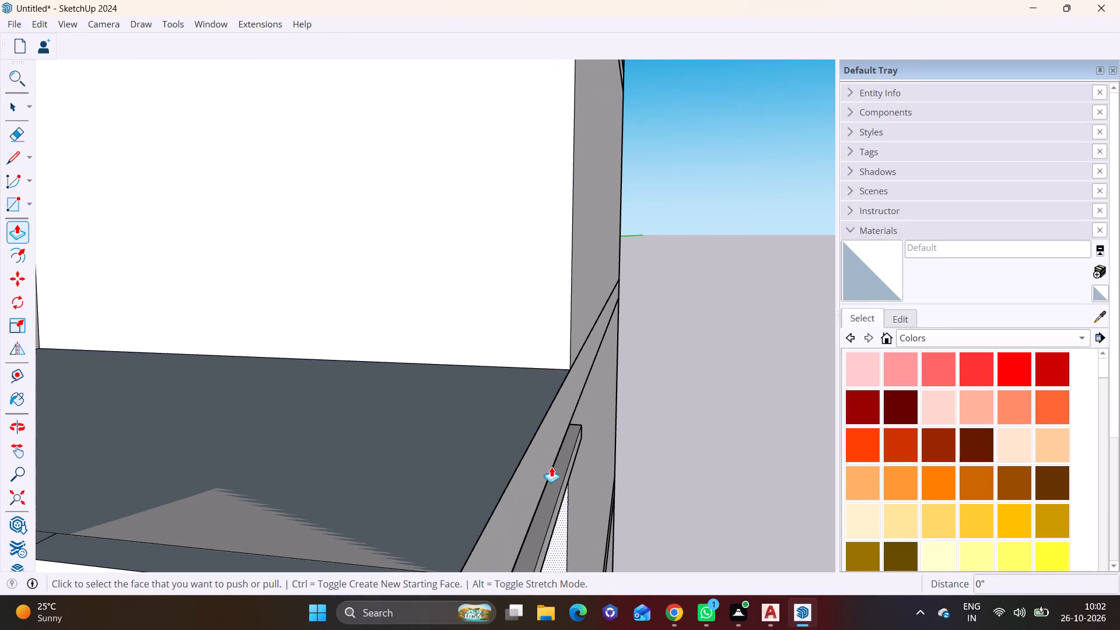
{"action": "left_click", "coordinate": [563, 460]}
{"action": "left_click", "coordinate": [538, 428]}
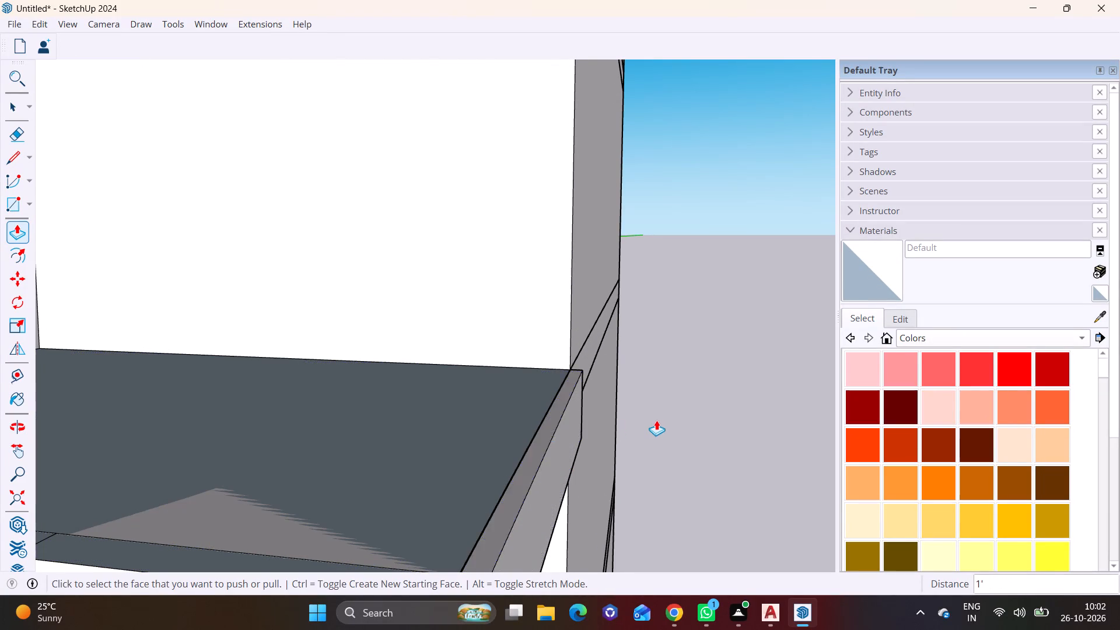
Delete the leftover vertical edge and short lower edge near the front corner on the side overhang's outer face.
{"action": "scroll", "coordinate": [659, 418], "scroll_direction": "down", "scroll_amount": 8}
{"action": "middle_click_drag", "start_coordinate": [639, 478], "coordinate": [440, 460]}
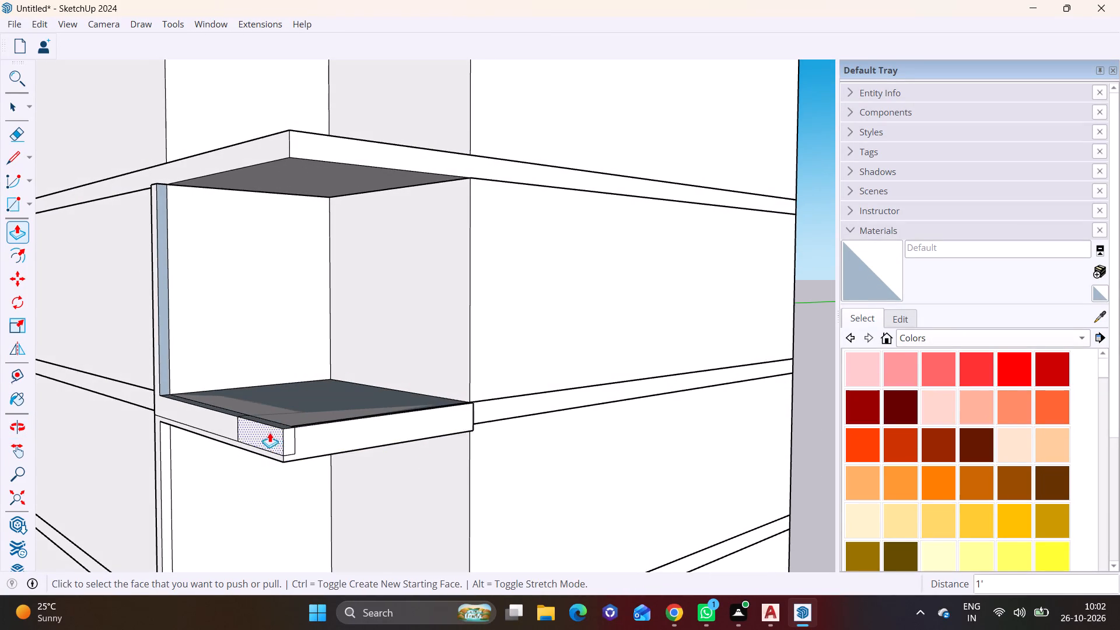
{"action": "scroll", "coordinate": [269, 432], "scroll_direction": "up", "scroll_amount": 10}
{"action": "key", "text": "space"}
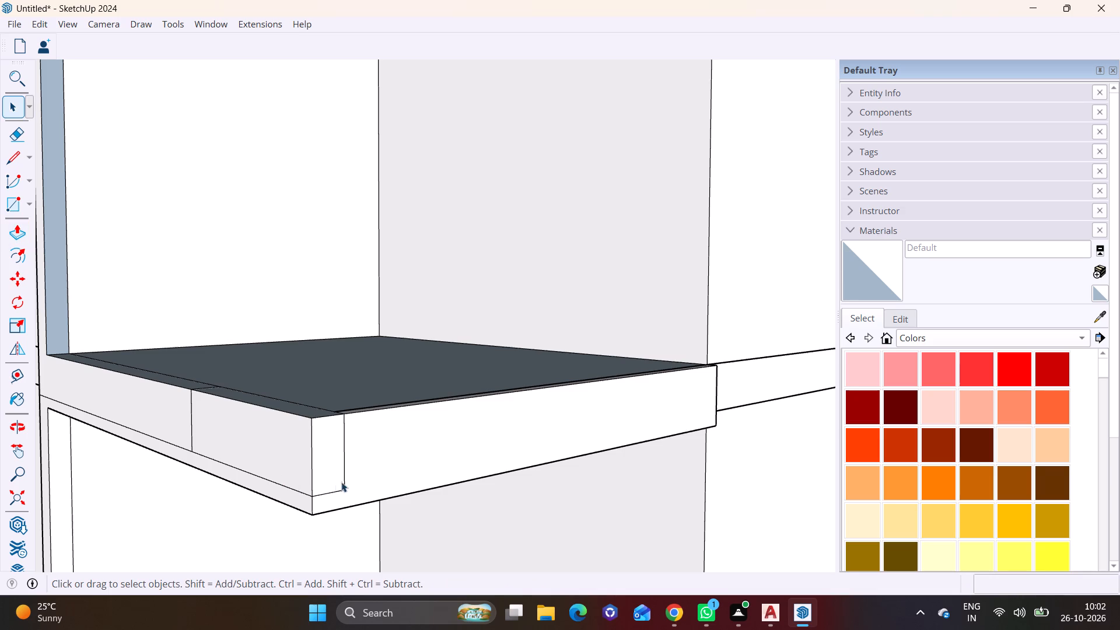
{"action": "left_click", "coordinate": [345, 462]}
{"action": "key", "text": "Delete"}
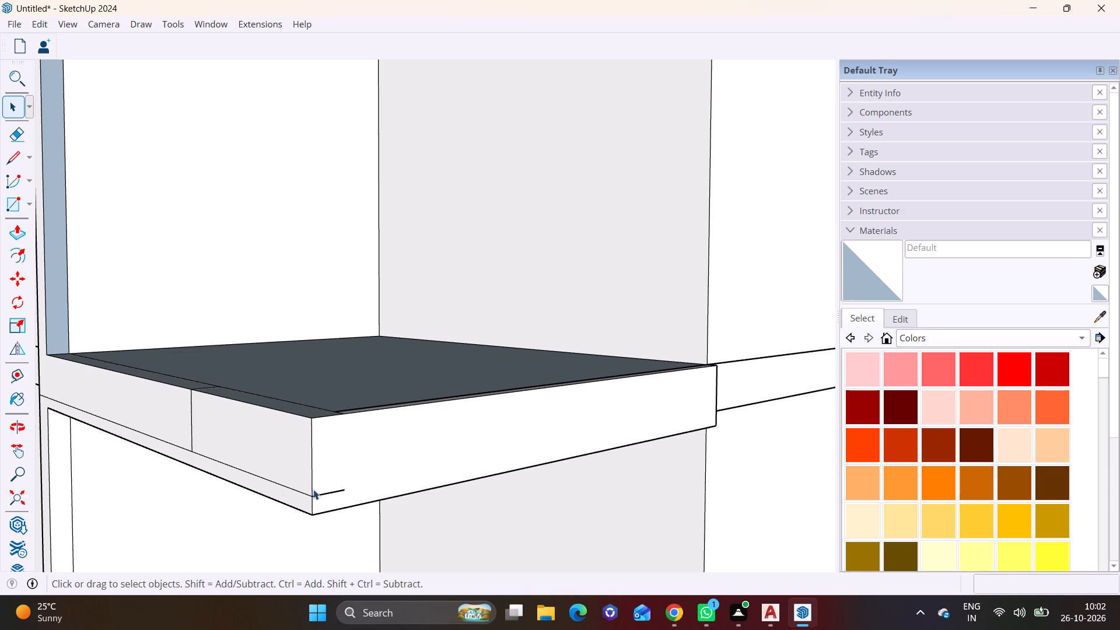
{"action": "left_click", "coordinate": [317, 492]}
{"action": "left_click", "coordinate": [323, 495]}
{"action": "key", "text": "Delete"}
Delete the leftover seam dividing the front band, both the vertical edge on its face and the short edge across its top.
{"action": "scroll", "coordinate": [281, 428], "scroll_direction": "down", "scroll_amount": 2}
{"action": "middle_click_drag", "start_coordinate": [275, 436], "coordinate": [258, 556]}
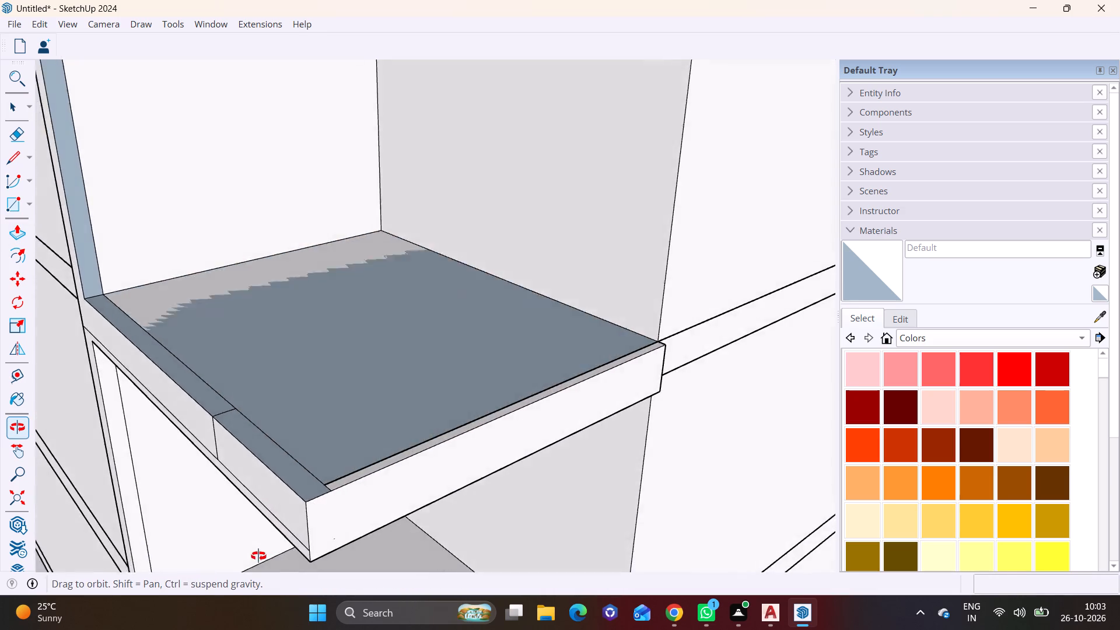
{"action": "middle_click_drag", "start_coordinate": [258, 556], "coordinate": [442, 432]}
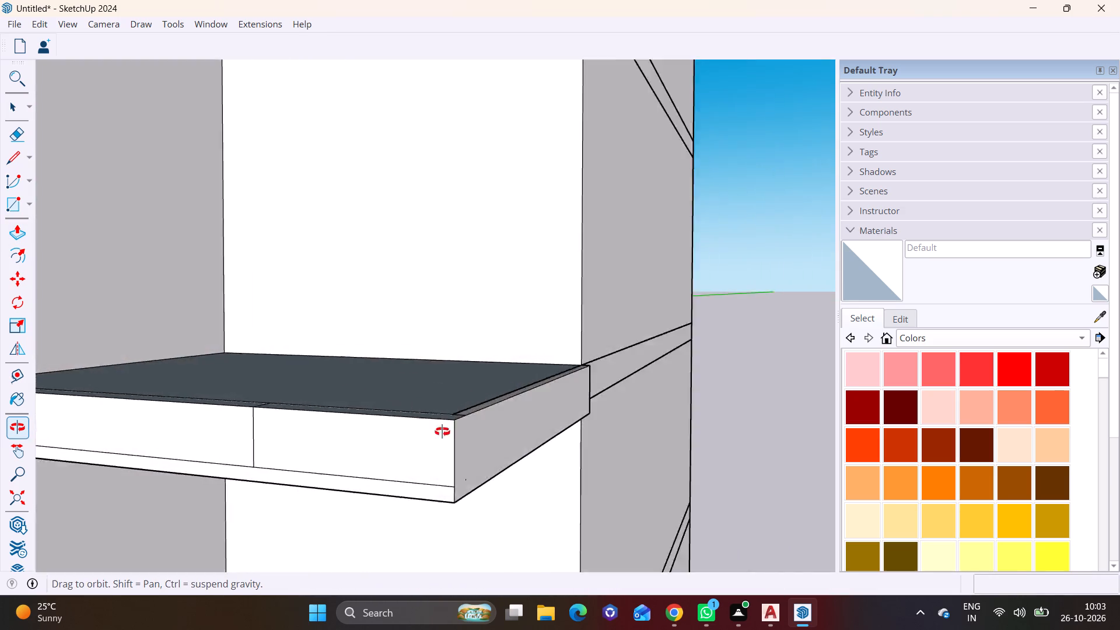
{"action": "middle_click_drag", "start_coordinate": [442, 432], "coordinate": [482, 430]}
{"action": "left_click", "coordinate": [288, 438]}
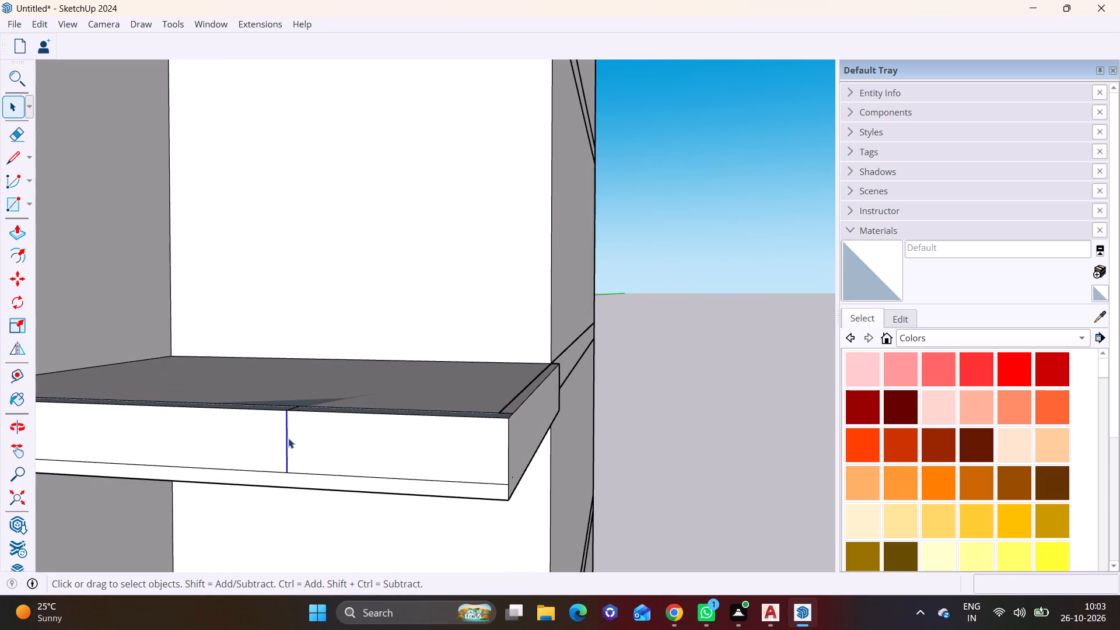
{"action": "key", "text": "Delete"}
{"action": "scroll", "coordinate": [297, 444], "scroll_direction": "down", "scroll_amount": 7}
{"action": "middle_click_drag", "start_coordinate": [303, 408], "coordinate": [274, 520]}
{"action": "scroll", "coordinate": [306, 456], "scroll_direction": "up", "scroll_amount": 9}
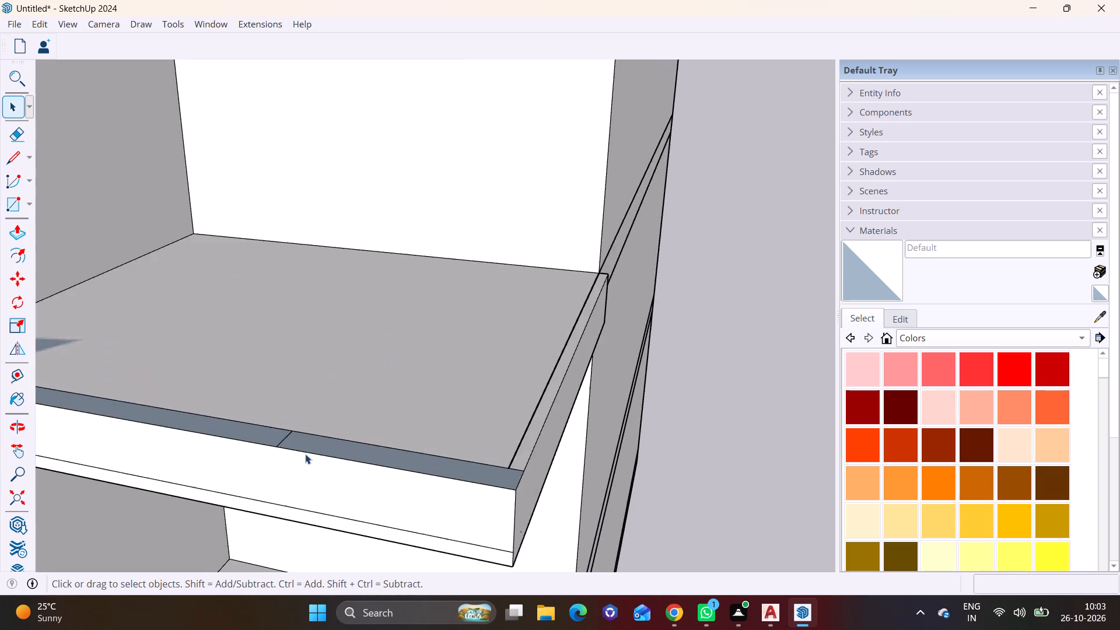
{"action": "left_click_drag", "start_coordinate": [379, 373], "coordinate": [393, 379]}
{"action": "key", "text": "Delete"}
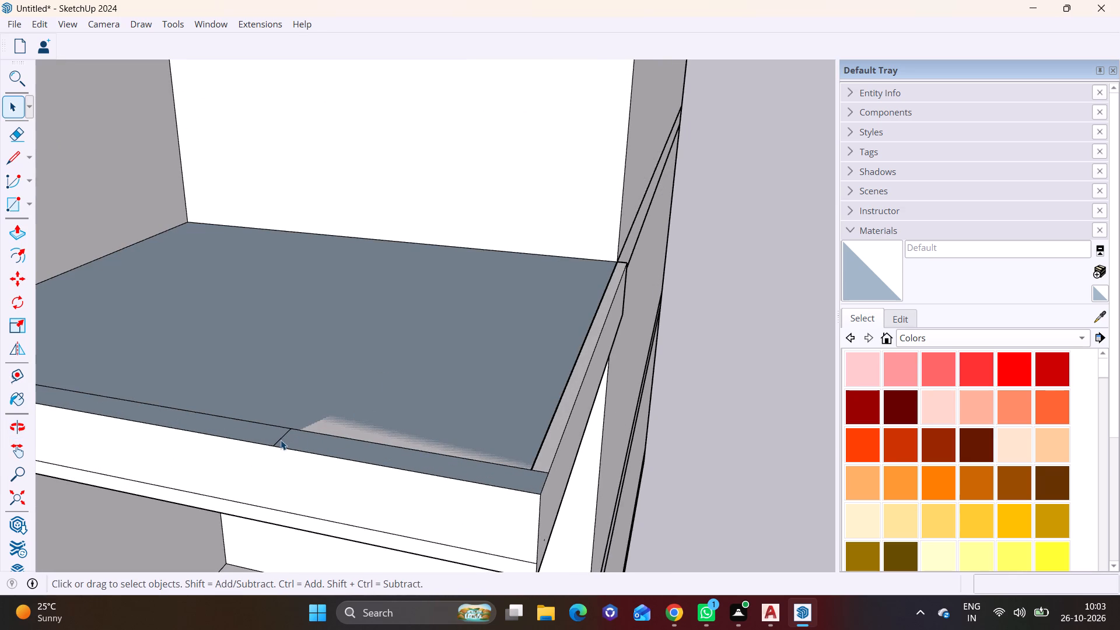
{"action": "left_click", "coordinate": [281, 440]}
{"action": "key", "text": "Delete"}
Examine the corner bays' bands and slab edges from below and from the front across the storeys.
{"action": "scroll", "coordinate": [311, 452], "scroll_direction": "down", "scroll_amount": 7}
{"action": "scroll", "coordinate": [576, 482], "scroll_direction": "down", "scroll_amount": 3}
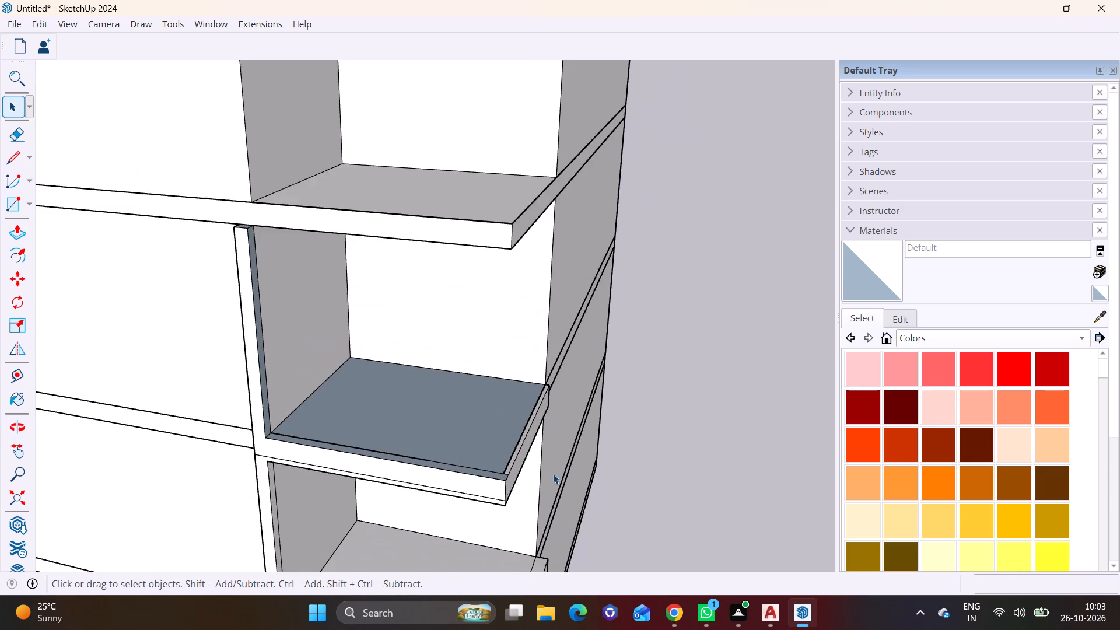
{"action": "middle_click_drag", "start_coordinate": [528, 461], "coordinate": [608, 330]}
{"action": "scroll", "coordinate": [465, 338], "scroll_direction": "up", "scroll_amount": 7}
{"action": "middle_click_drag", "start_coordinate": [416, 335], "coordinate": [369, 261]}
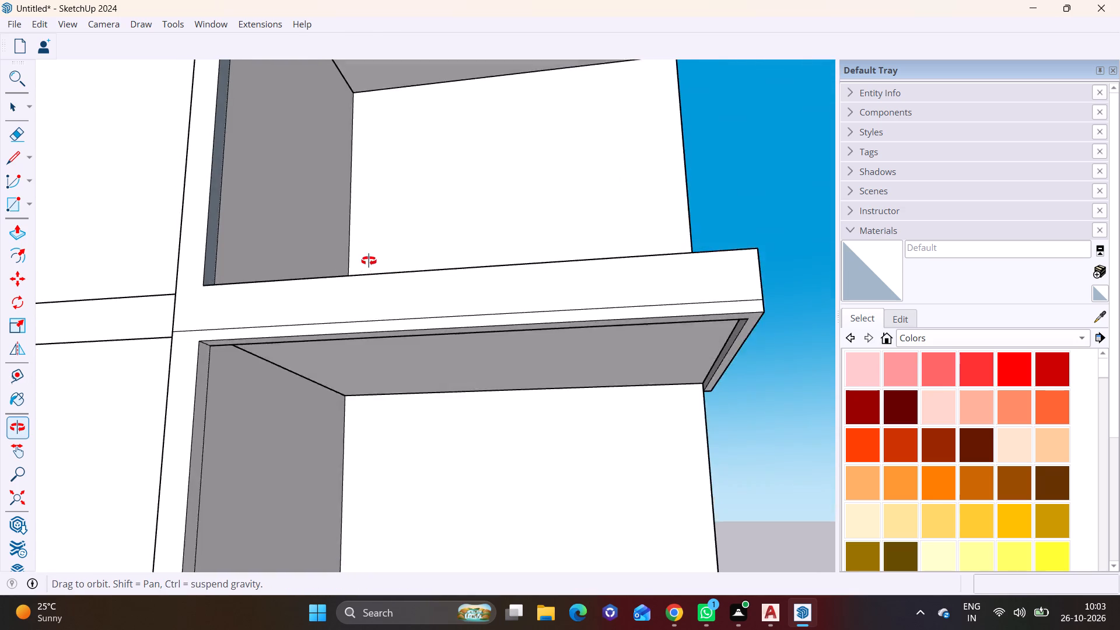
{"action": "middle_click_drag", "start_coordinate": [369, 261], "coordinate": [435, 347]}
{"action": "scroll", "coordinate": [436, 346], "scroll_direction": "up", "scroll_amount": 1}
{"action": "scroll", "coordinate": [436, 346], "scroll_direction": "down", "scroll_amount": 7}
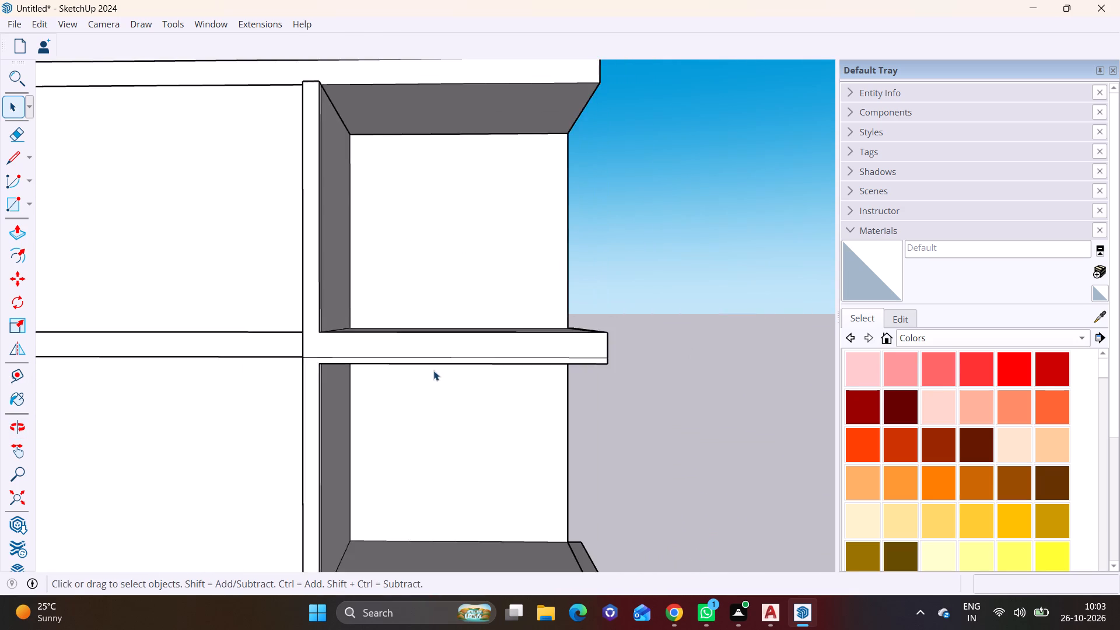
{"action": "scroll", "coordinate": [433, 370], "scroll_direction": "down", "scroll_amount": 5}
{"action": "middle_click_drag", "start_coordinate": [434, 384], "coordinate": [498, 302], "text": "shift"}
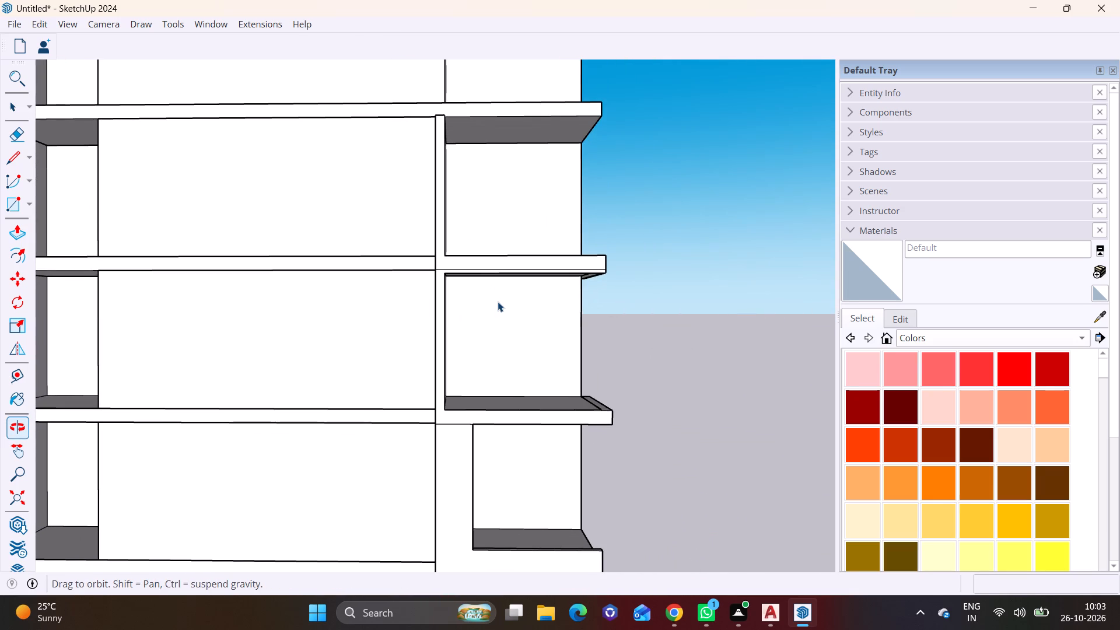
{"action": "middle_click_drag", "start_coordinate": [495, 306], "coordinate": [454, 313], "text": "shift"}
{"action": "scroll", "coordinate": [490, 306], "scroll_direction": "up", "scroll_amount": 1, "text": "shift"}
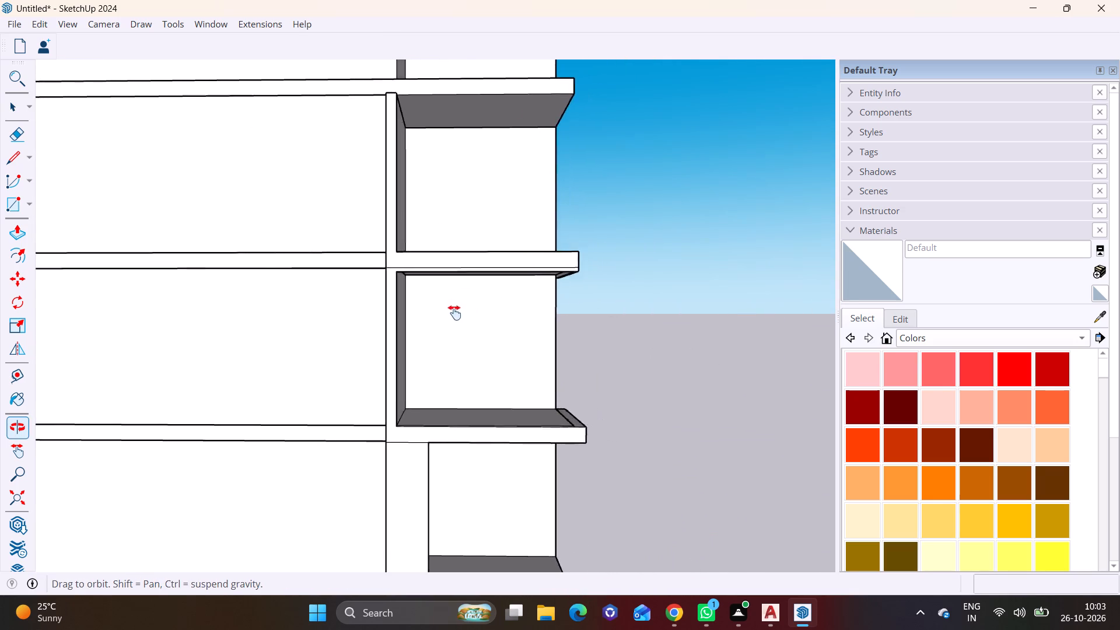
{"action": "middle_click_drag", "start_coordinate": [454, 313], "coordinate": [398, 377], "text": "shift"}
Draw a rectangle about 5 15/16" wide along the front band's top, from the post corner to the band's outer end.
{"action": "middle_click_drag", "start_coordinate": [425, 330], "coordinate": [345, 473]}
{"action": "scroll", "coordinate": [359, 392], "scroll_direction": "up", "scroll_amount": 11}
{"action": "middle_click_drag", "start_coordinate": [353, 384], "coordinate": [341, 400]}
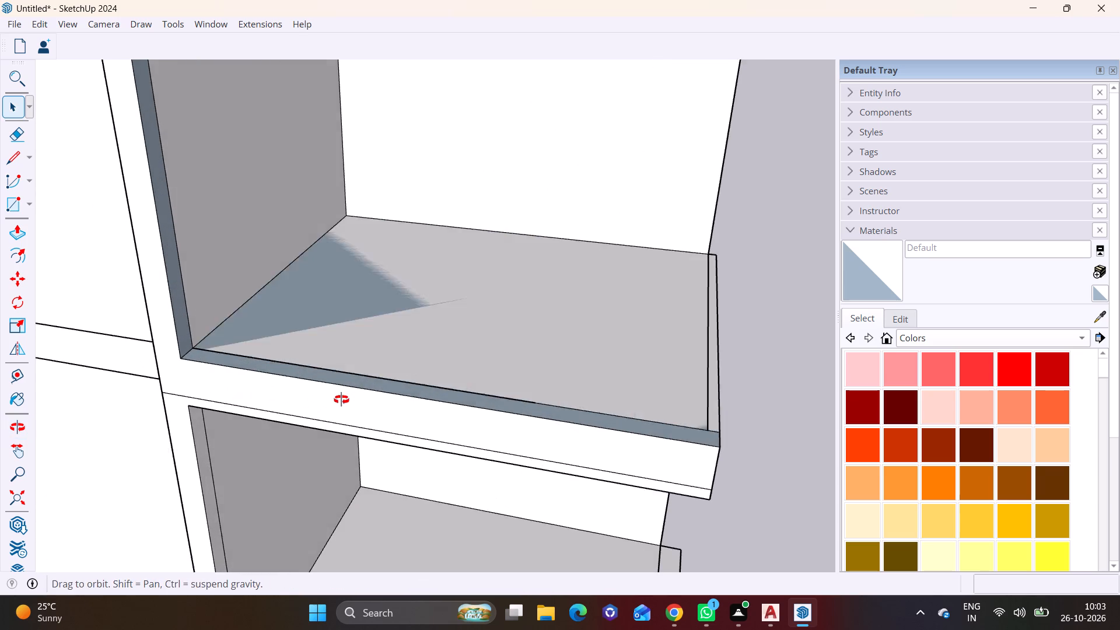
{"action": "middle_click_drag", "start_coordinate": [341, 400], "coordinate": [330, 421]}
{"action": "left_click", "coordinate": [379, 402]}
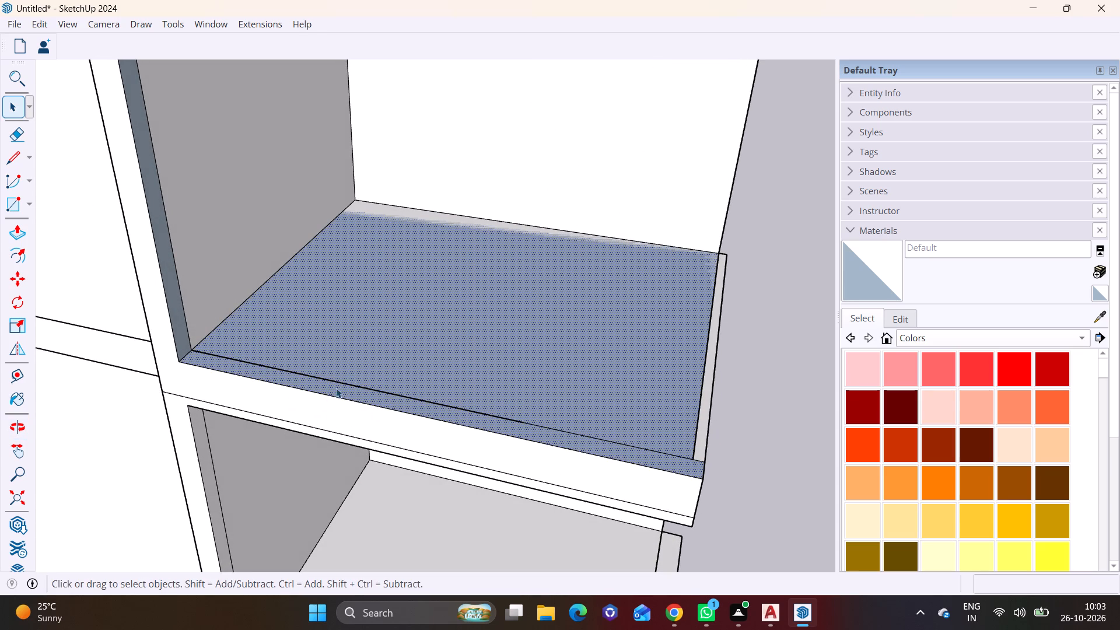
{"action": "left_click", "coordinate": [29, 201]}
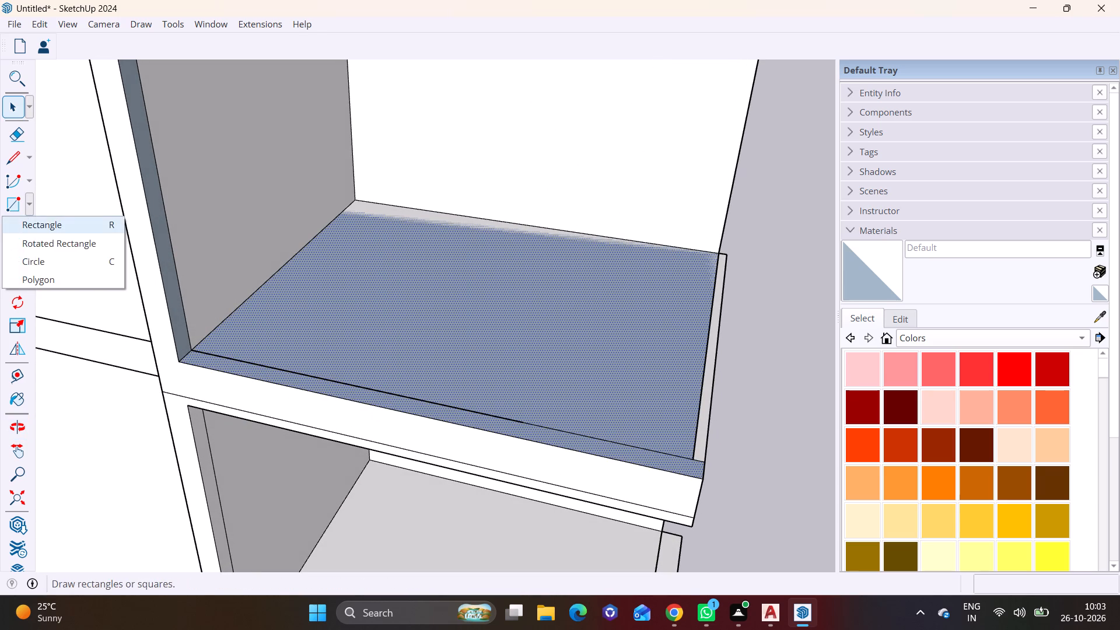
{"action": "left_click", "coordinate": [41, 222]}
{"action": "left_click", "coordinate": [194, 346]}
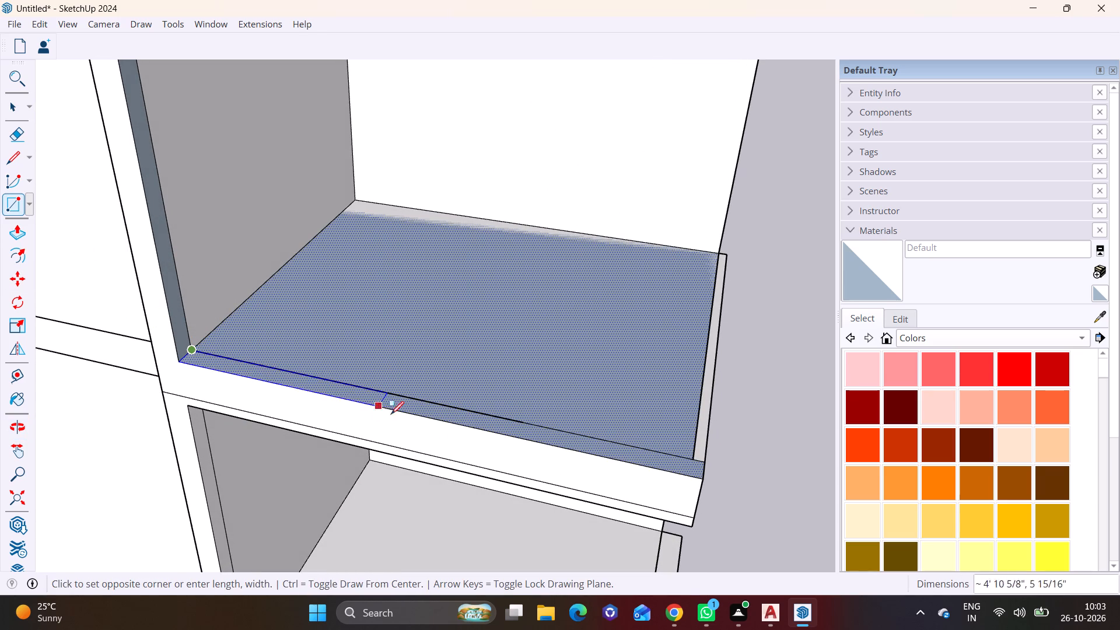
{"action": "left_click", "coordinate": [706, 478]}
{"action": "left_click_drag", "start_coordinate": [673, 472], "coordinate": [435, 393]}
{"action": "key", "text": "space"}
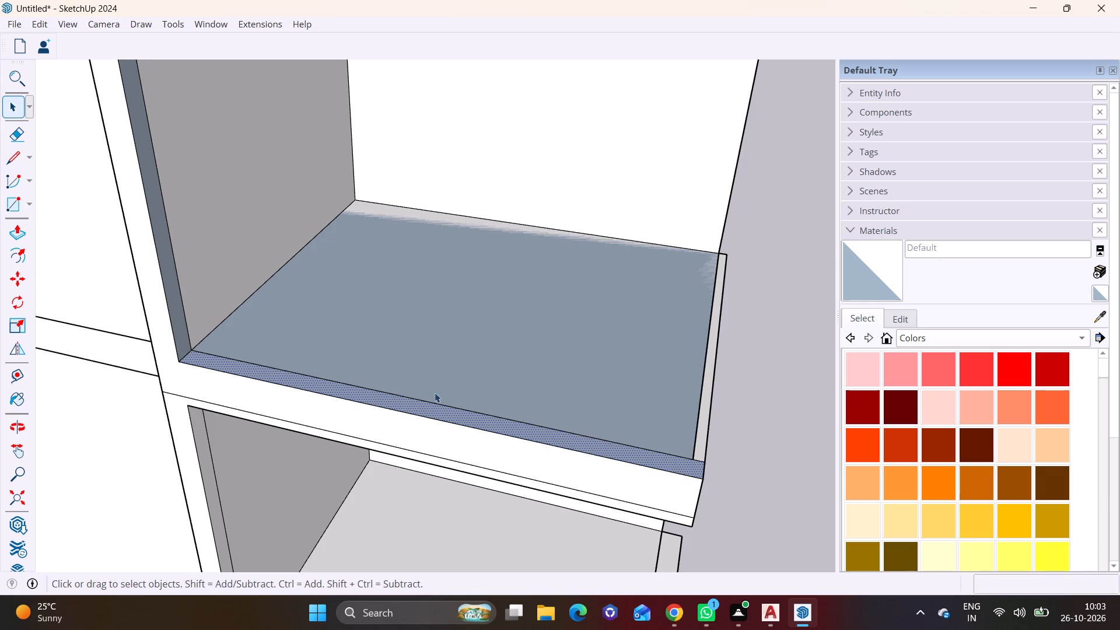
Push/pull the strip on the front band's top upward to form a low parapet along the corner bay's front.
{"action": "left_click_drag", "start_coordinate": [435, 393], "coordinate": [398, 383]}
{"action": "left_click", "coordinate": [14, 233]}
{"action": "left_click", "coordinate": [272, 370]}
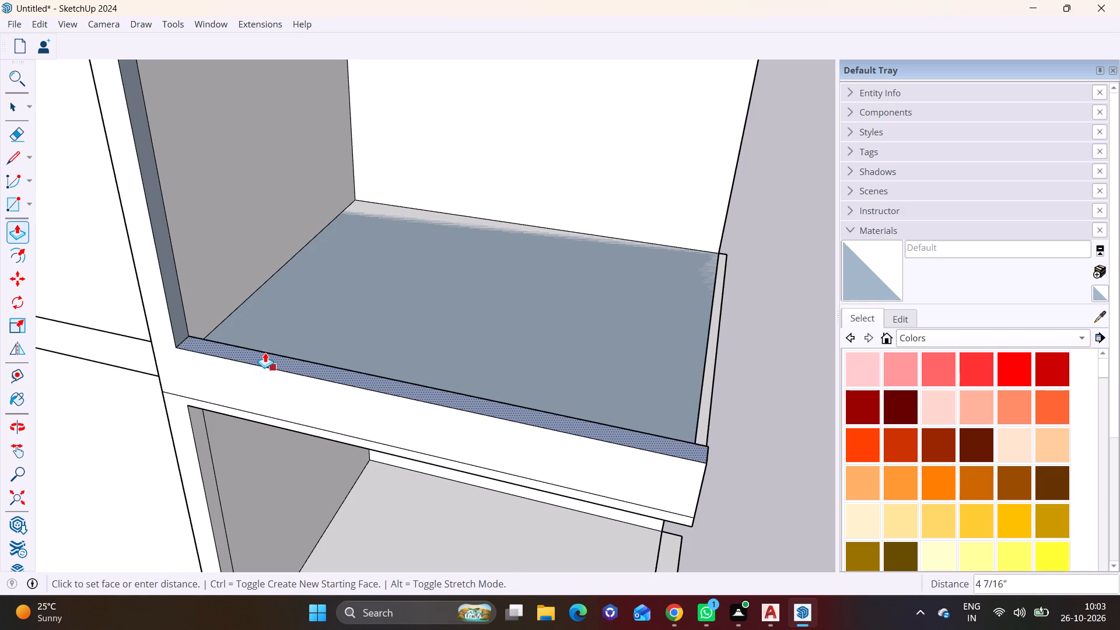
{"action": "left_click", "coordinate": [261, 327]}
{"action": "key", "text": "space"}
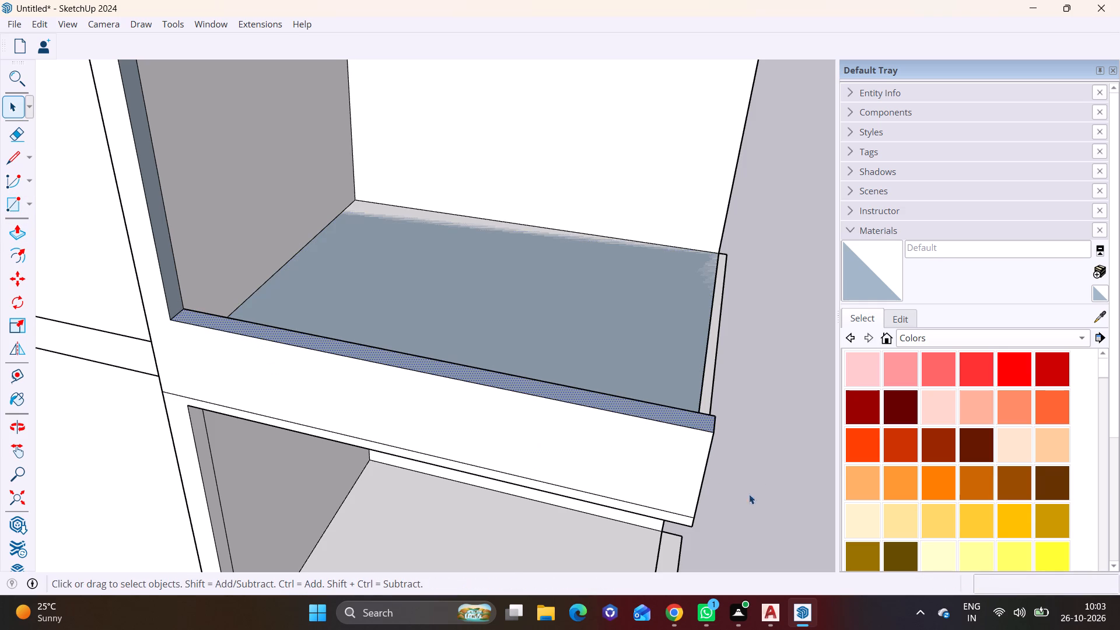
Push/pull the inner side face of the post above the parapet about 1' 2 9/16" into the corner bay, widening the post.
{"action": "middle_click_drag", "start_coordinate": [754, 498], "coordinate": [716, 377]}
{"action": "scroll", "coordinate": [692, 449], "scroll_direction": "down", "scroll_amount": 8}
{"action": "middle_click_drag", "start_coordinate": [680, 480], "coordinate": [637, 376], "text": "shift"}
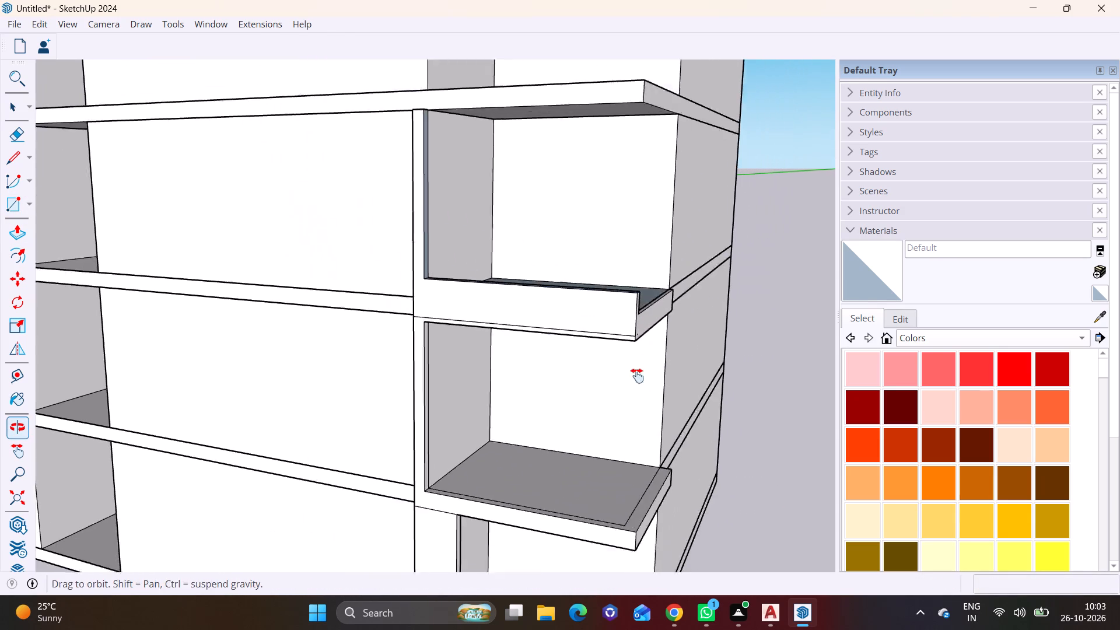
{"action": "middle_click_drag", "start_coordinate": [637, 376], "coordinate": [618, 342], "text": "shift"}
{"action": "middle_click_drag", "start_coordinate": [588, 401], "coordinate": [782, 373]}
{"action": "middle_click_drag", "start_coordinate": [593, 332], "coordinate": [552, 223]}
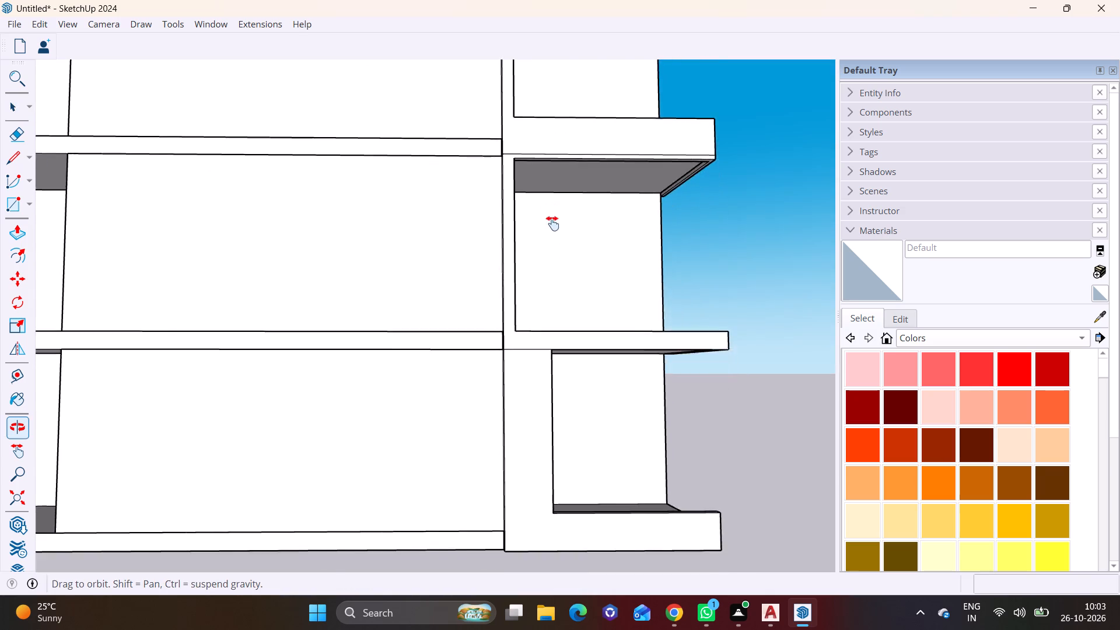
{"action": "middle_click_drag", "start_coordinate": [552, 223], "coordinate": [507, 443]}
{"action": "middle_click_drag", "start_coordinate": [499, 329], "coordinate": [376, 379]}
{"action": "scroll", "coordinate": [353, 323], "scroll_direction": "up", "scroll_amount": 11}
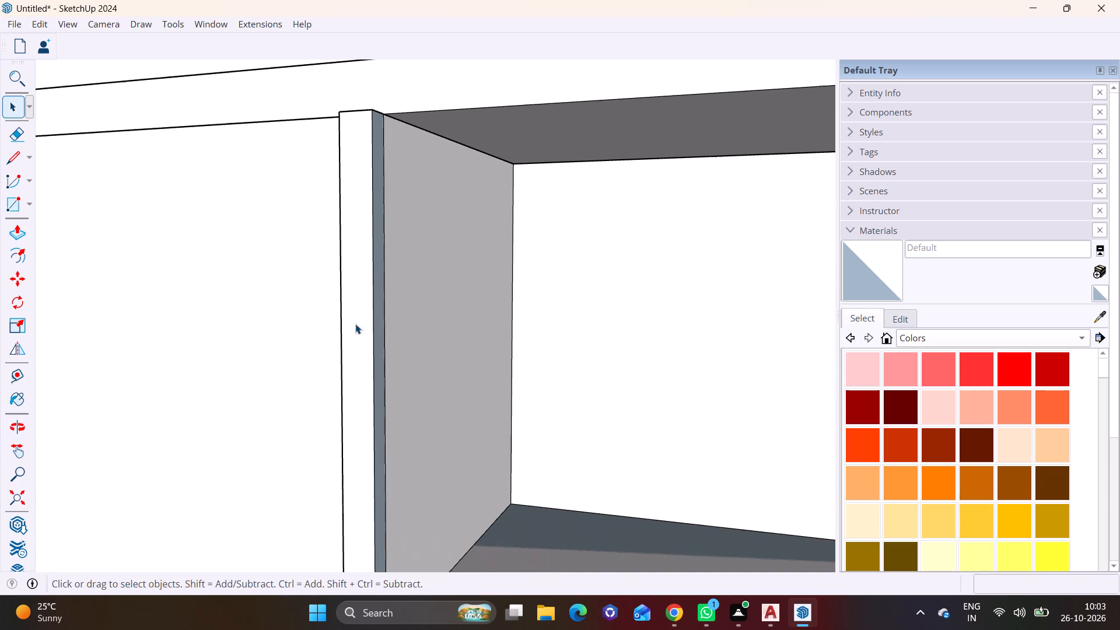
{"action": "left_click", "coordinate": [382, 344]}
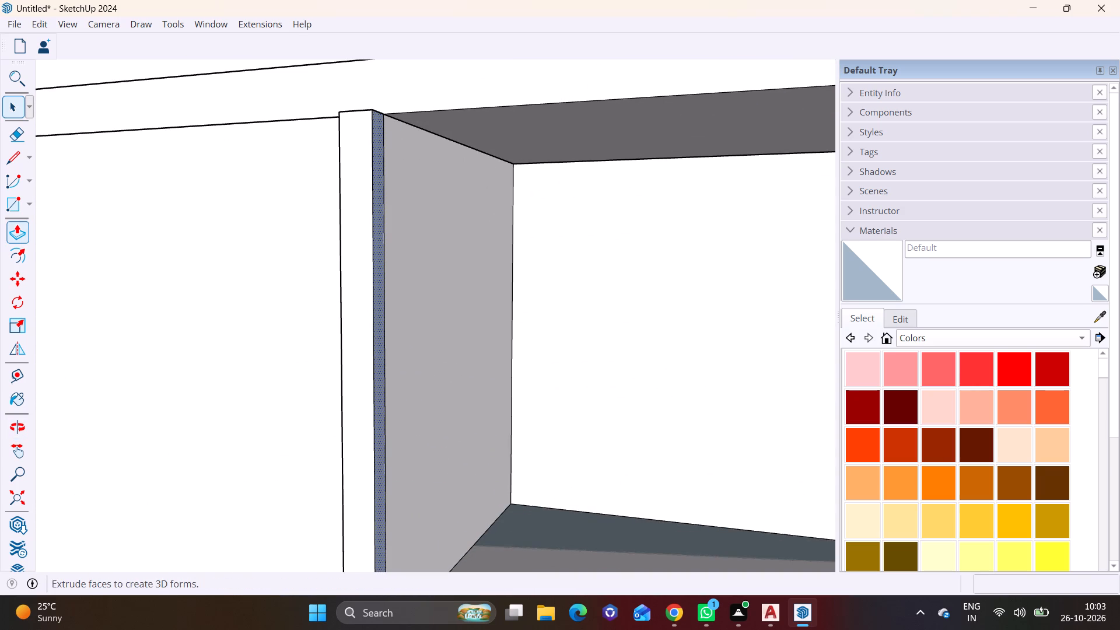
{"action": "left_click", "coordinate": [27, 235]}
{"action": "left_click", "coordinate": [377, 329]}
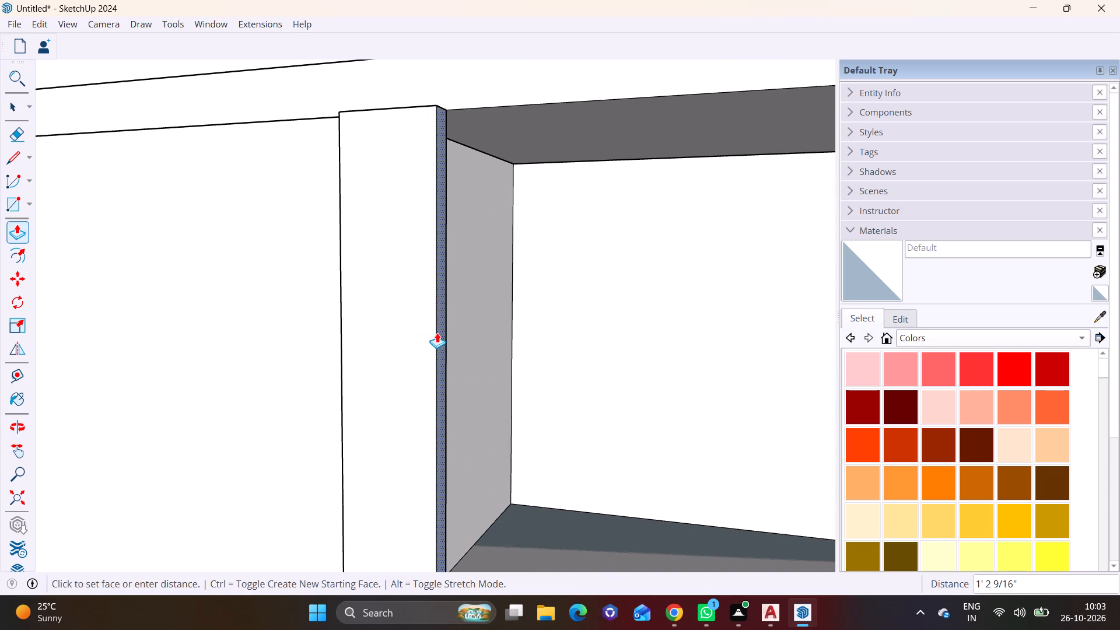
{"action": "left_click", "coordinate": [437, 332]}
{"action": "key", "text": "space"}
Draw a full-height rectangle on the front face of the slab above the widened post, at its overhanging outer end.
{"action": "scroll", "coordinate": [235, 373], "scroll_direction": "down", "scroll_amount": 12}
{"action": "middle_click_drag", "start_coordinate": [299, 435], "coordinate": [417, 408]}
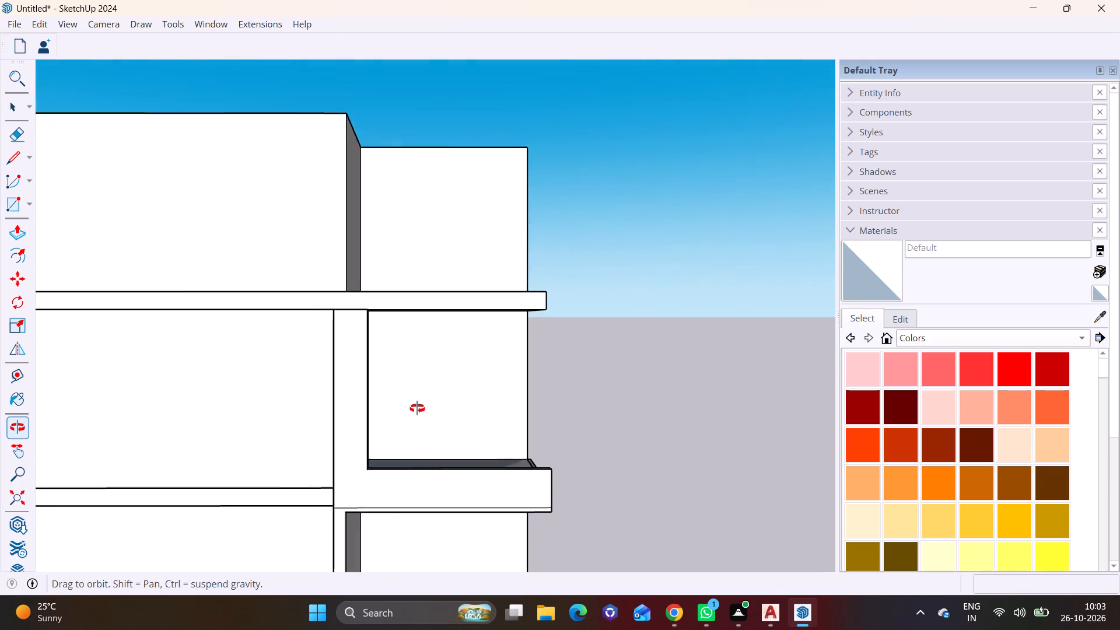
{"action": "middle_click_drag", "start_coordinate": [417, 408], "coordinate": [414, 388]}
{"action": "middle_click_drag", "start_coordinate": [384, 389], "coordinate": [376, 382], "text": "shift"}
{"action": "middle_click_drag", "start_coordinate": [358, 311], "coordinate": [395, 328]}
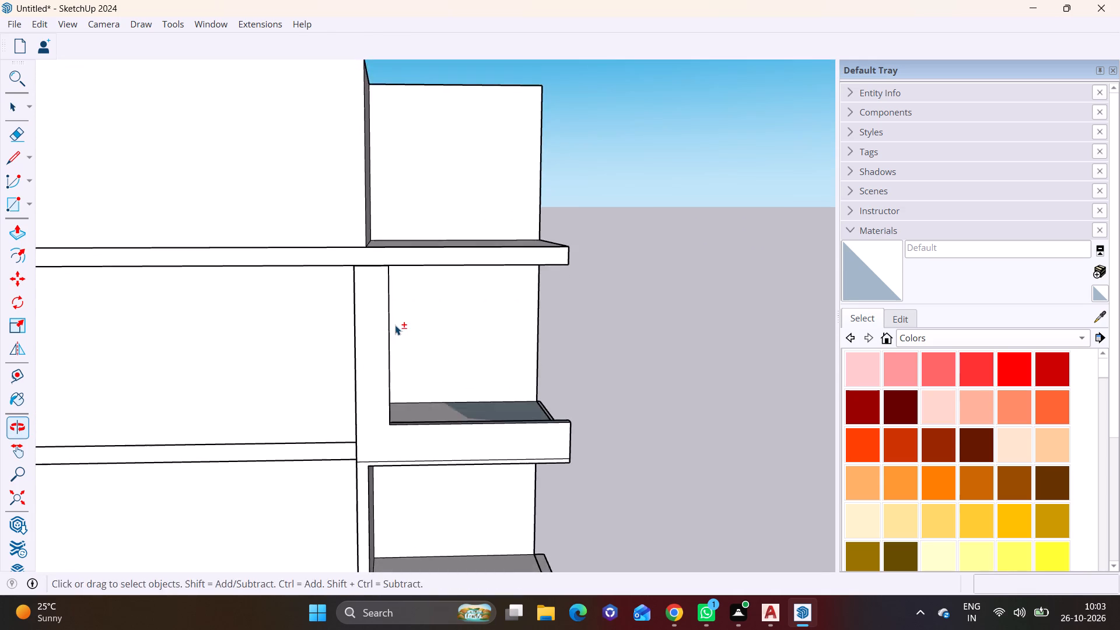
{"action": "middle_click_drag", "start_coordinate": [389, 341], "coordinate": [318, 486], "text": "shift"}
{"action": "scroll", "coordinate": [373, 457], "scroll_direction": "up", "scroll_amount": 5}
{"action": "left_click", "coordinate": [30, 208]}
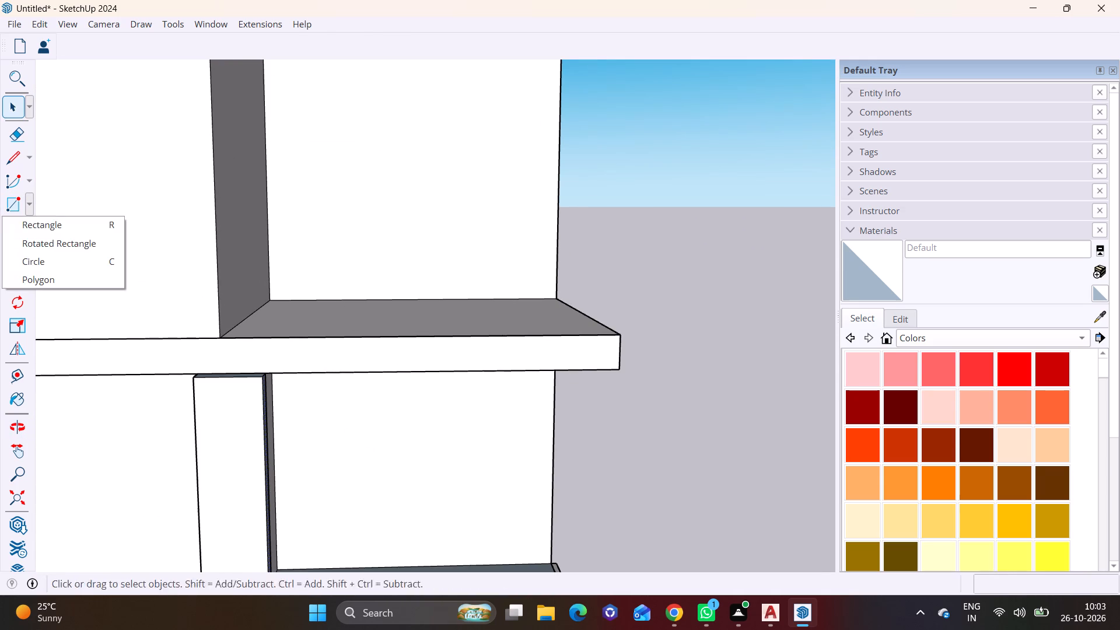
{"action": "left_click", "coordinate": [42, 222]}
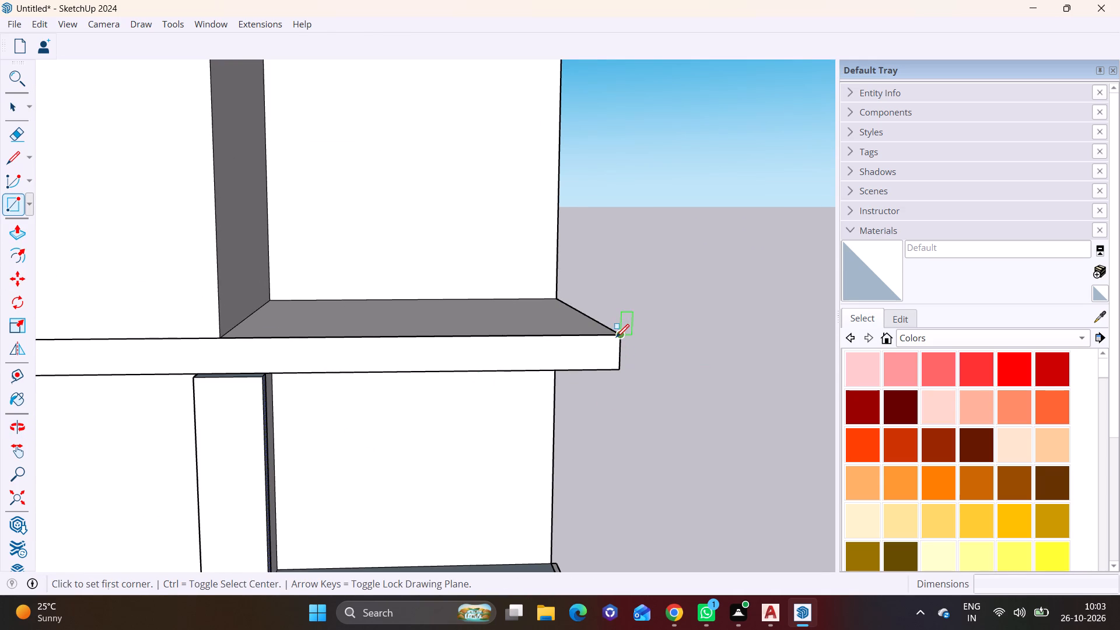
{"action": "left_click", "coordinate": [616, 337]}
{"action": "left_click", "coordinate": [566, 369]}
{"action": "key", "text": "space"}
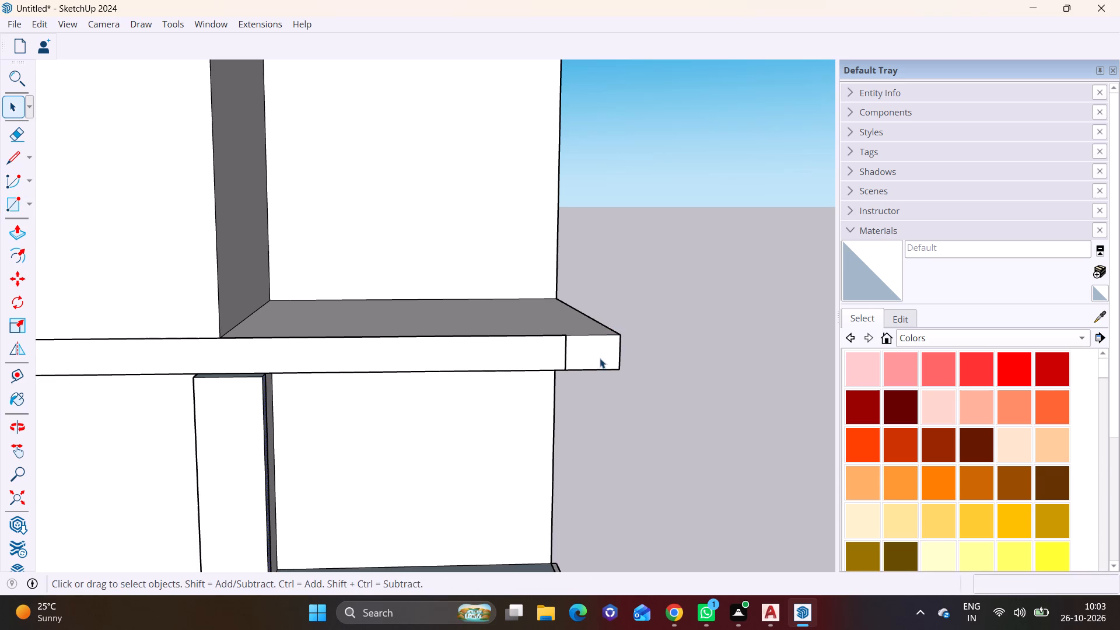
Push/pull the rectangle at the slab's overhanging outer end 2 1/4" outward from the slab's front face.
{"action": "left_click", "coordinate": [600, 358]}
{"action": "left_click", "coordinate": [14, 237]}
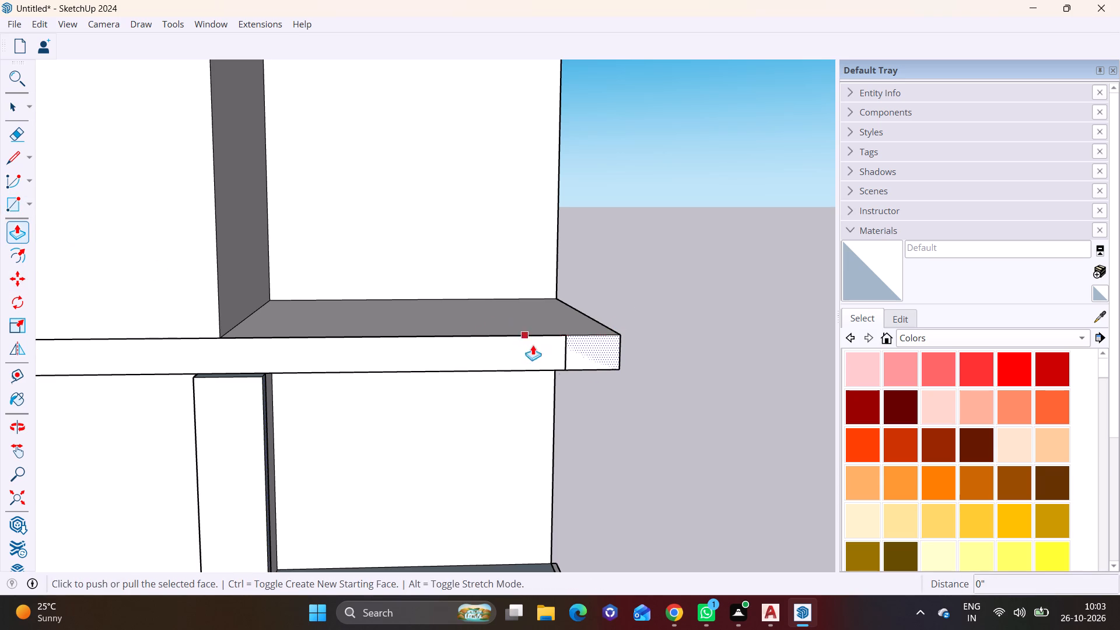
{"action": "left_click", "coordinate": [600, 357]}
{"action": "left_click", "coordinate": [599, 361]}
Push/pull the projecting block's inner side face about 10' 3 11/16" along the slab front, to the inner edge of the post below.
{"action": "middle_click_drag", "start_coordinate": [572, 359], "coordinate": [598, 358]}
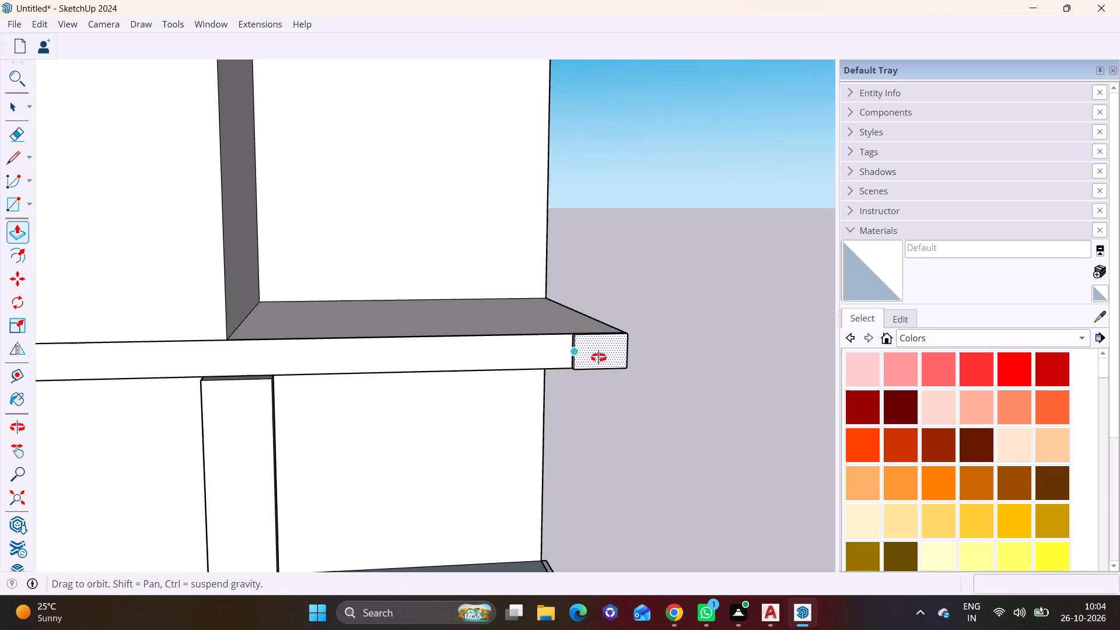
{"action": "middle_click_drag", "start_coordinate": [598, 358], "coordinate": [692, 351]}
{"action": "scroll", "coordinate": [636, 339], "scroll_direction": "up", "scroll_amount": 9}
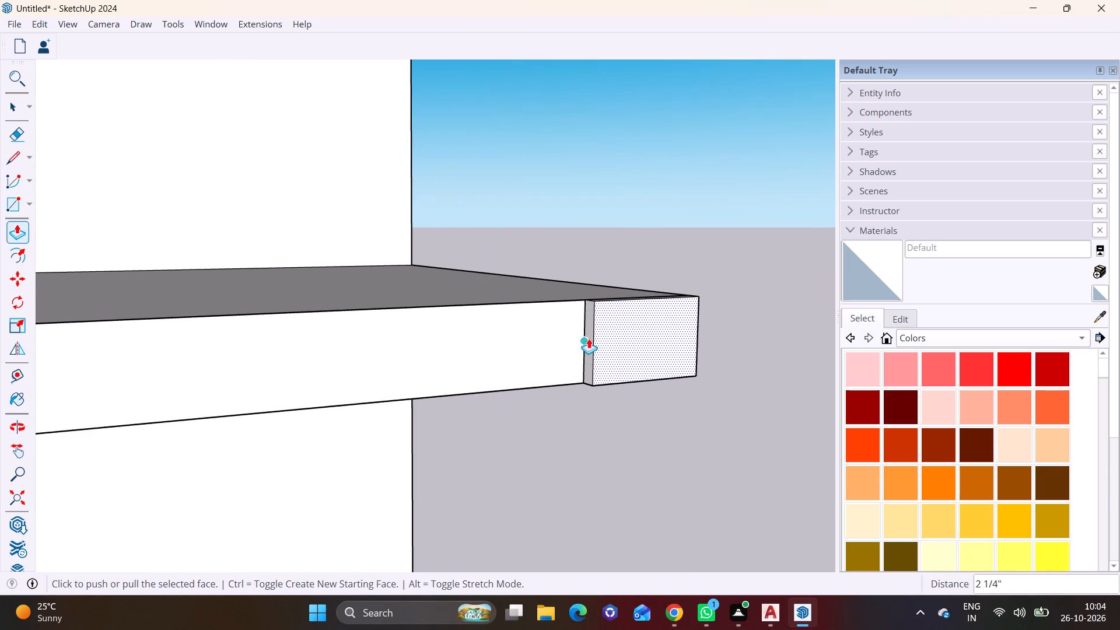
{"action": "left_click", "coordinate": [10, 110]}
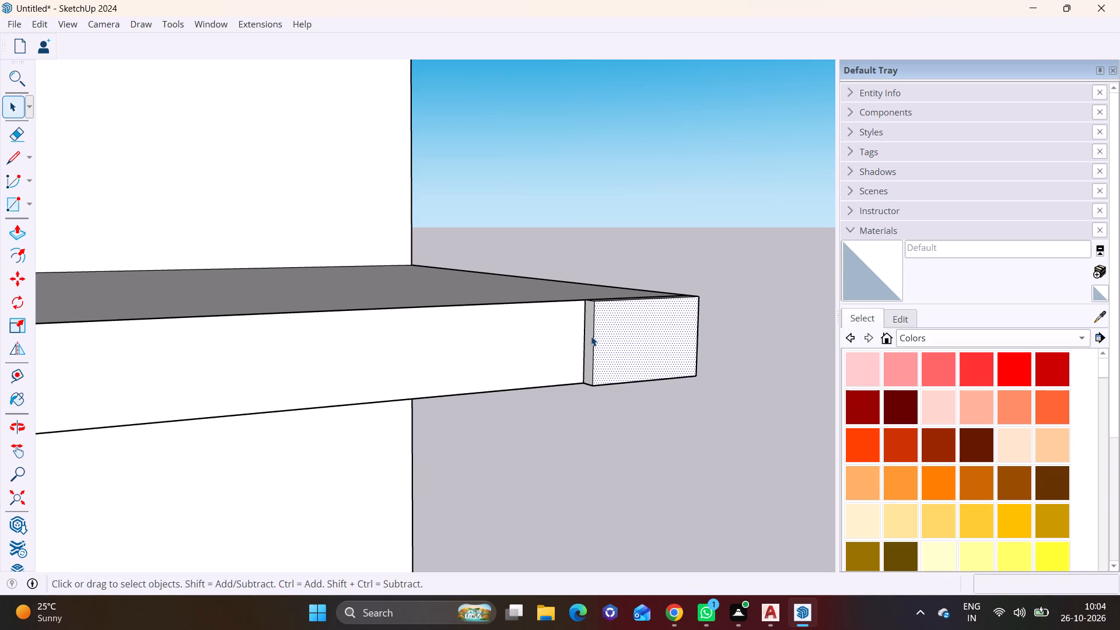
{"action": "left_click", "coordinate": [589, 334]}
{"action": "left_click", "coordinate": [9, 232]}
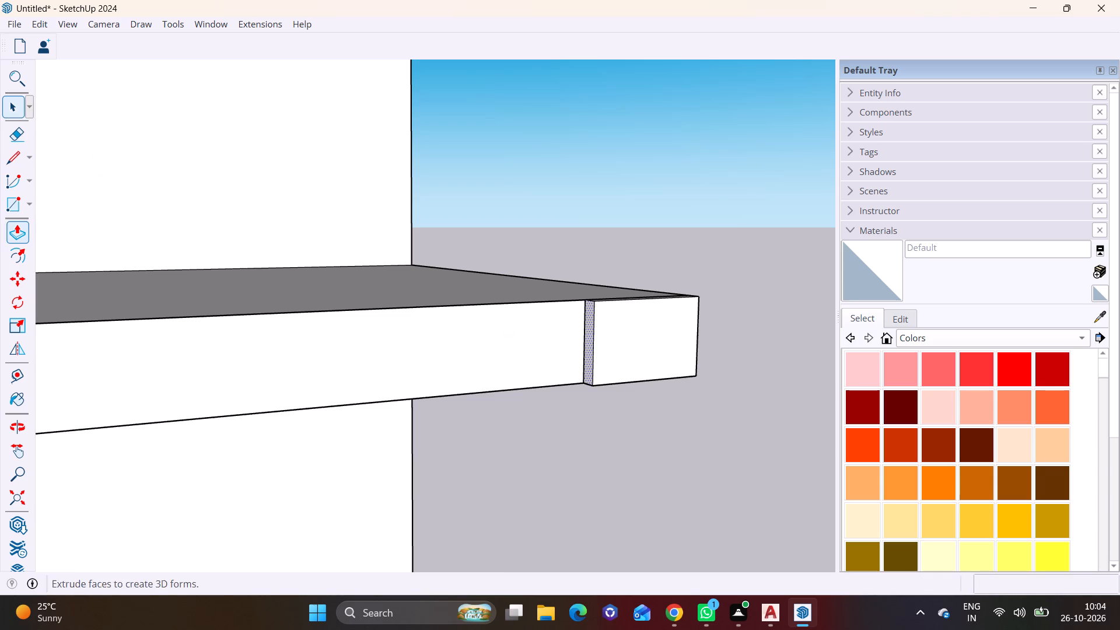
{"action": "left_click", "coordinate": [589, 351]}
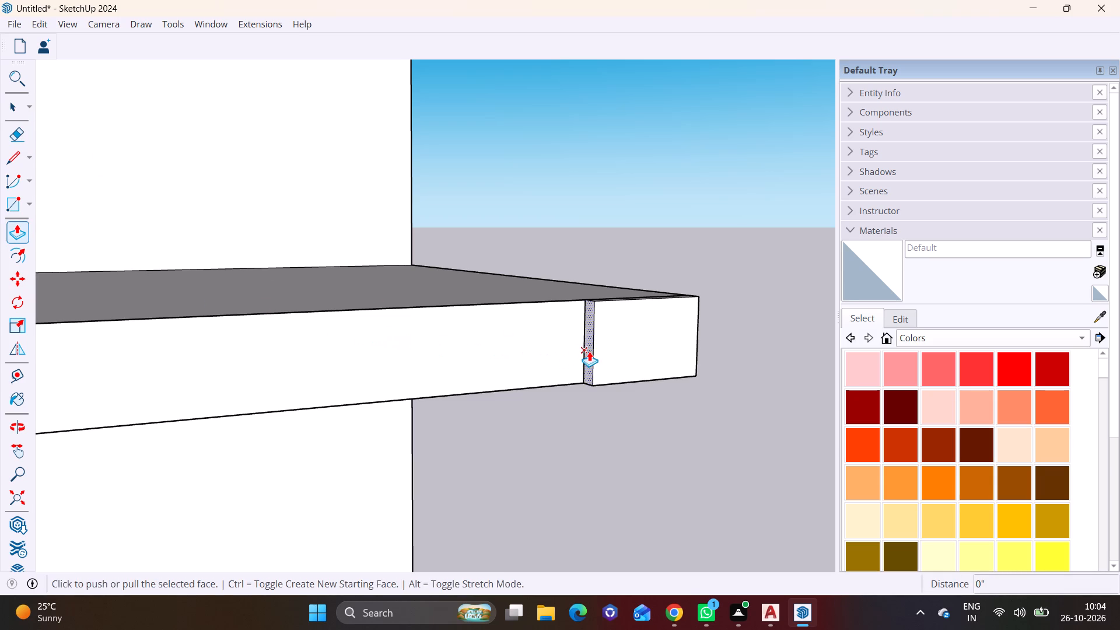
{"action": "scroll", "coordinate": [419, 345], "scroll_direction": "down", "scroll_amount": 11}
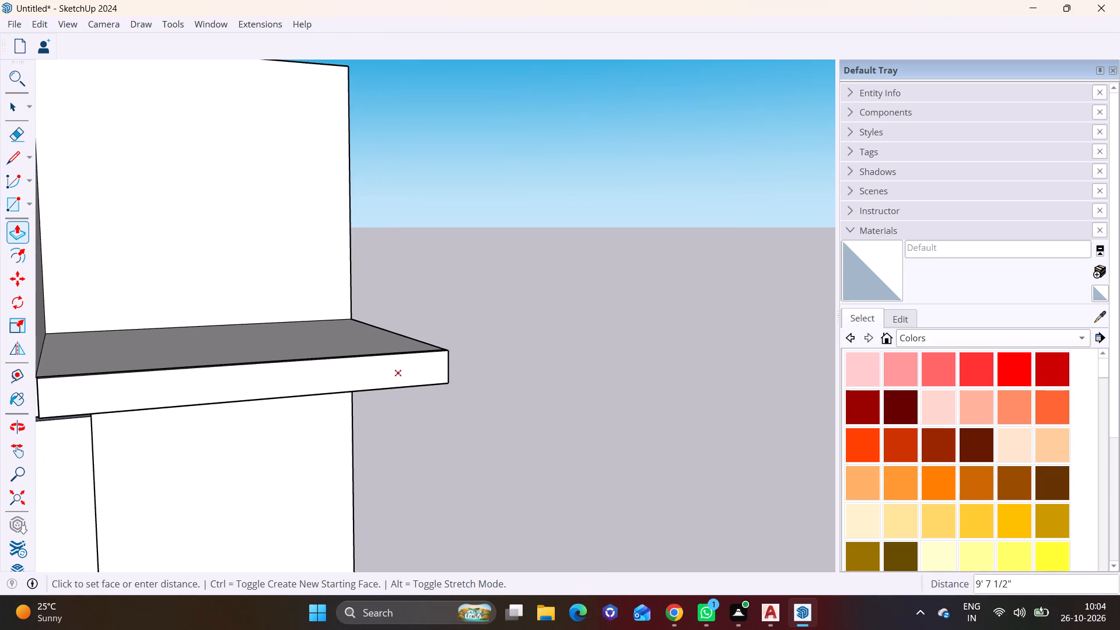
{"action": "middle_click_drag", "start_coordinate": [12, 441], "coordinate": [383, 496]}
{"action": "scroll", "coordinate": [254, 443], "scroll_direction": "down", "scroll_amount": 4}
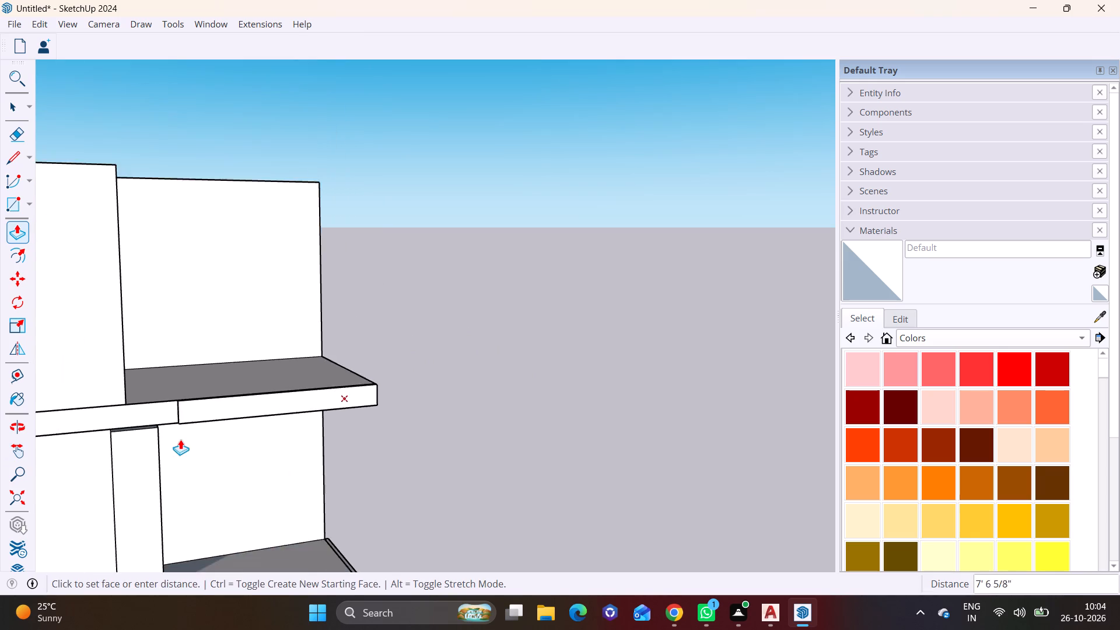
{"action": "scroll", "coordinate": [180, 439], "scroll_direction": "down", "scroll_amount": 2}
{"action": "scroll", "coordinate": [152, 430], "scroll_direction": "up", "scroll_amount": 11}
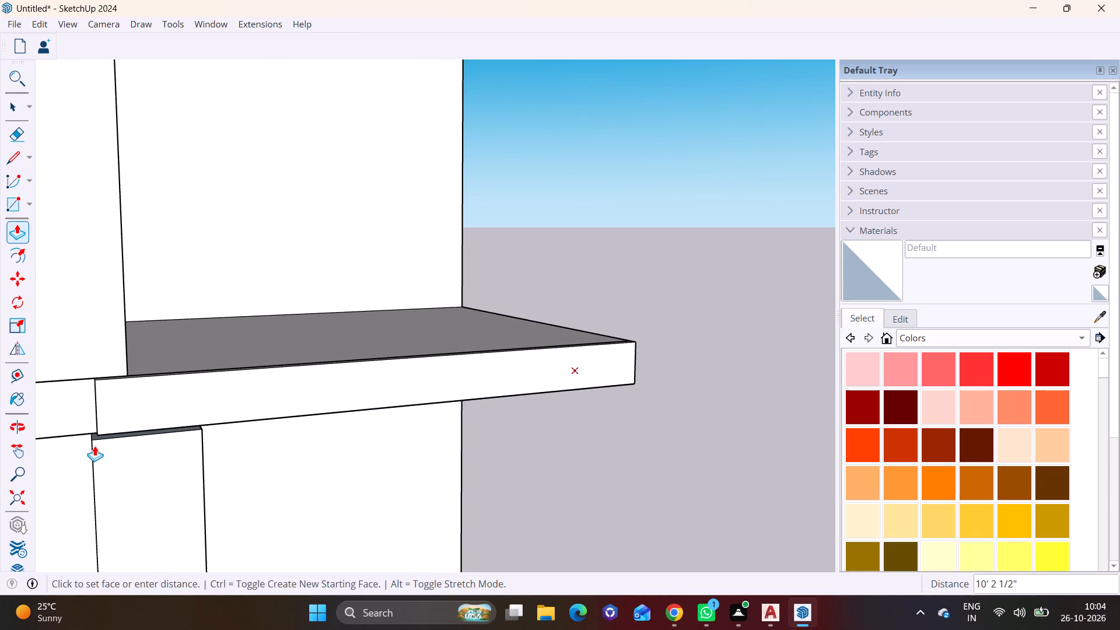
{"action": "left_click", "coordinate": [92, 461]}
Push/pull the front face of the new slab band 3 11/16" outward, flush with the front of the post below.
{"action": "middle_click_drag", "start_coordinate": [125, 414], "coordinate": [167, 288]}
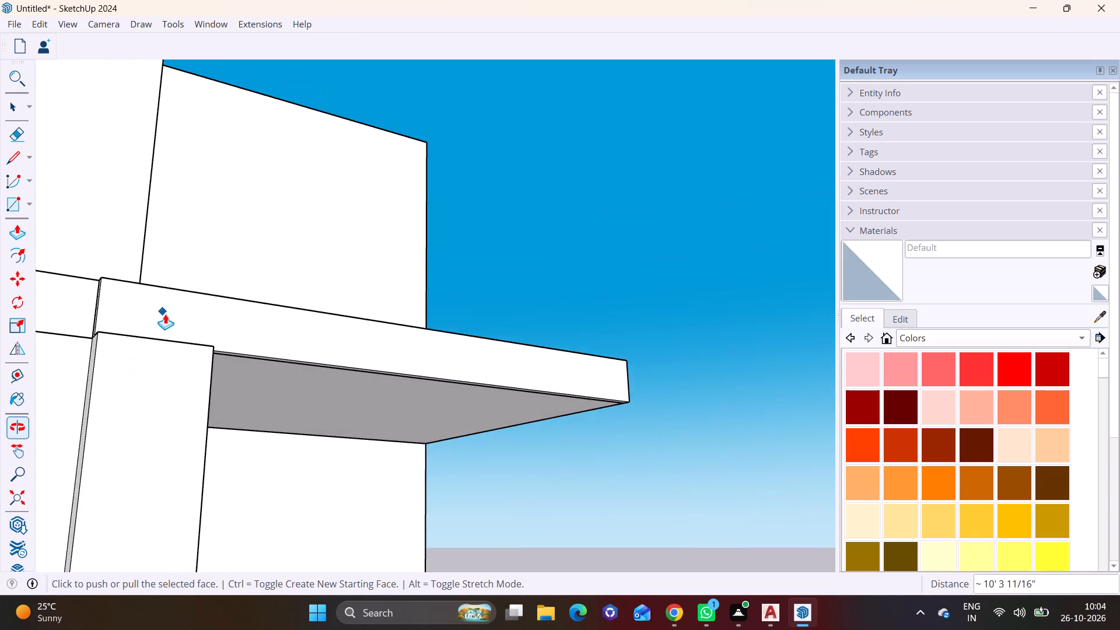
{"action": "scroll", "coordinate": [166, 314], "scroll_direction": "up", "scroll_amount": 7}
{"action": "middle_click_drag", "start_coordinate": [149, 358], "coordinate": [51, 519]}
{"action": "scroll", "coordinate": [209, 386], "scroll_direction": "up", "scroll_amount": 1}
{"action": "middle_click_drag", "start_coordinate": [209, 387], "coordinate": [145, 476]}
{"action": "middle_click_drag", "start_coordinate": [391, 353], "coordinate": [322, 396]}
{"action": "scroll", "coordinate": [325, 383], "scroll_direction": "down", "scroll_amount": 7}
{"action": "key", "text": "space"}
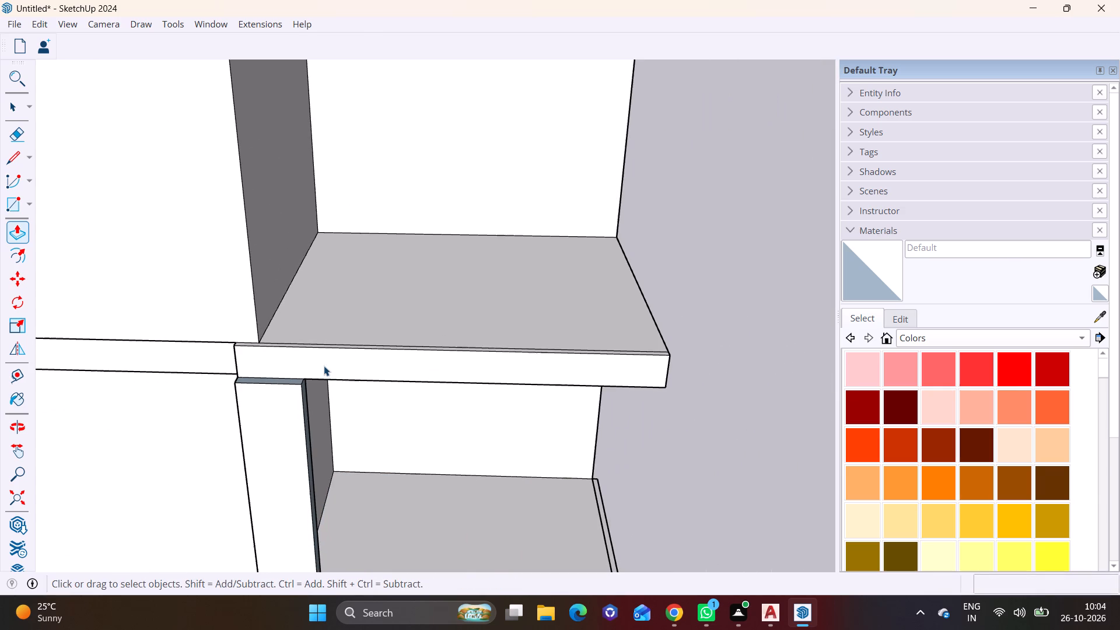
{"action": "left_click", "coordinate": [324, 364]}
{"action": "left_click", "coordinate": [20, 232]}
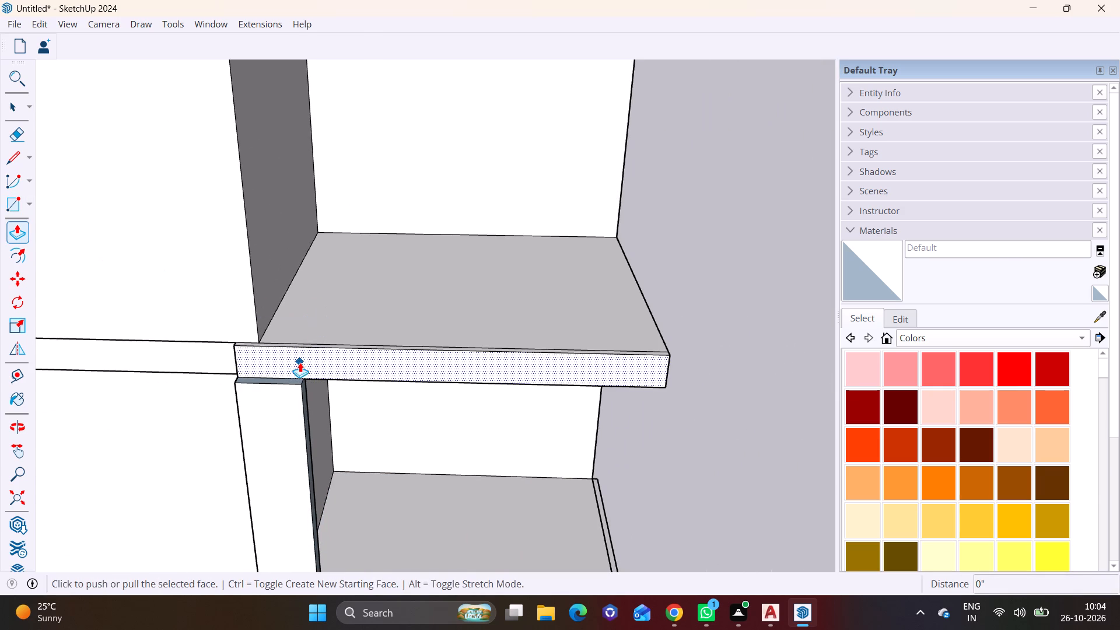
{"action": "left_click", "coordinate": [299, 364]}
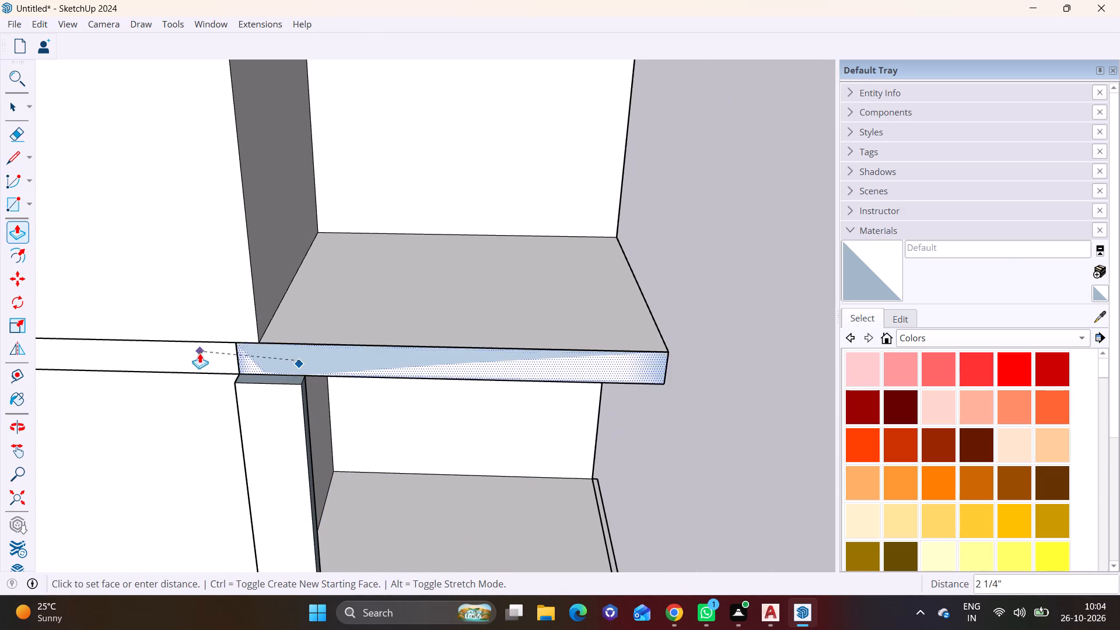
{"action": "middle_click_drag", "start_coordinate": [199, 353], "coordinate": [380, 297]}
{"action": "left_click", "coordinate": [366, 393]}
Draw a rectangle about 7 7/8" by 5 15/16" on the band's top, from its inner corner to the wall corner.
{"action": "scroll", "coordinate": [394, 355], "scroll_direction": "down", "scroll_amount": 2}
{"action": "middle_click_drag", "start_coordinate": [376, 334], "coordinate": [308, 470]}
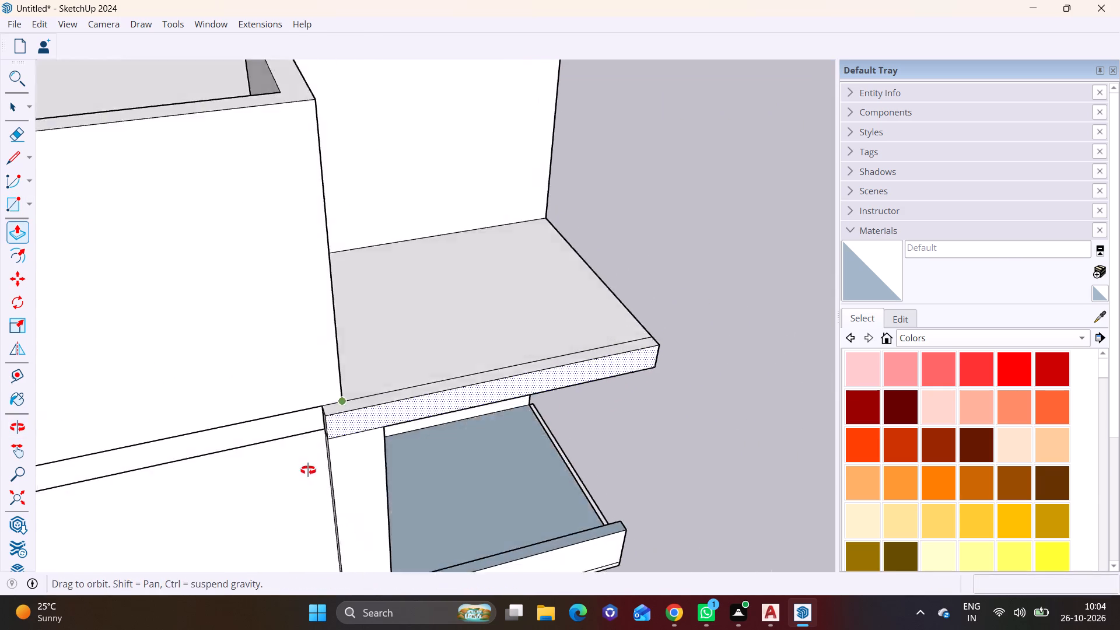
{"action": "middle_click_drag", "start_coordinate": [308, 470], "coordinate": [300, 475]}
{"action": "scroll", "coordinate": [293, 449], "scroll_direction": "up", "scroll_amount": 8}
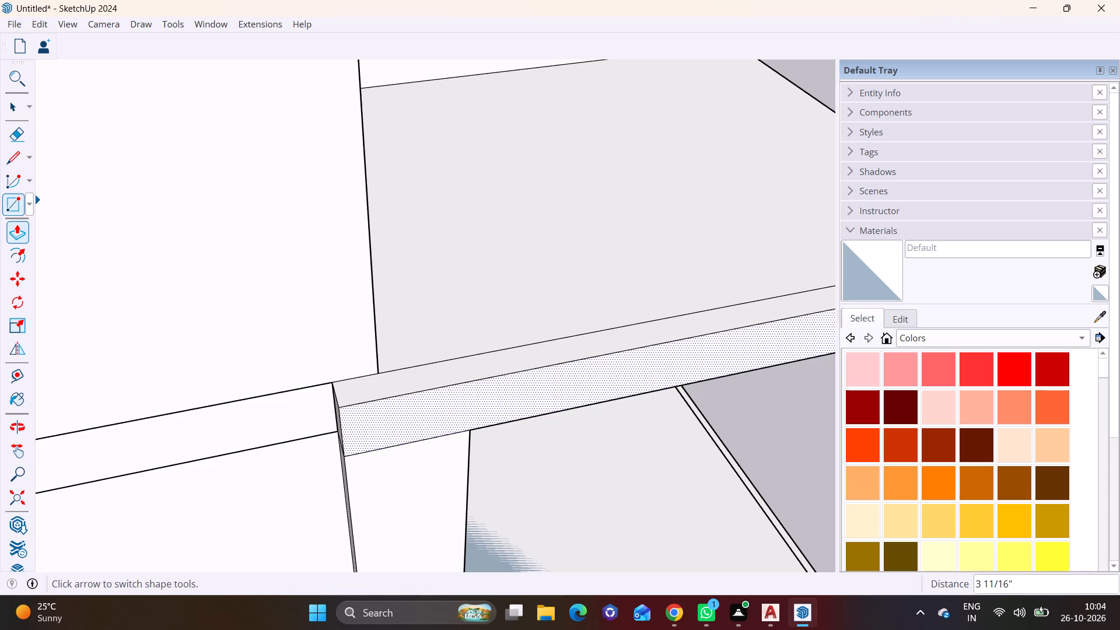
{"action": "left_click", "coordinate": [24, 201]}
{"action": "left_click", "coordinate": [39, 223]}
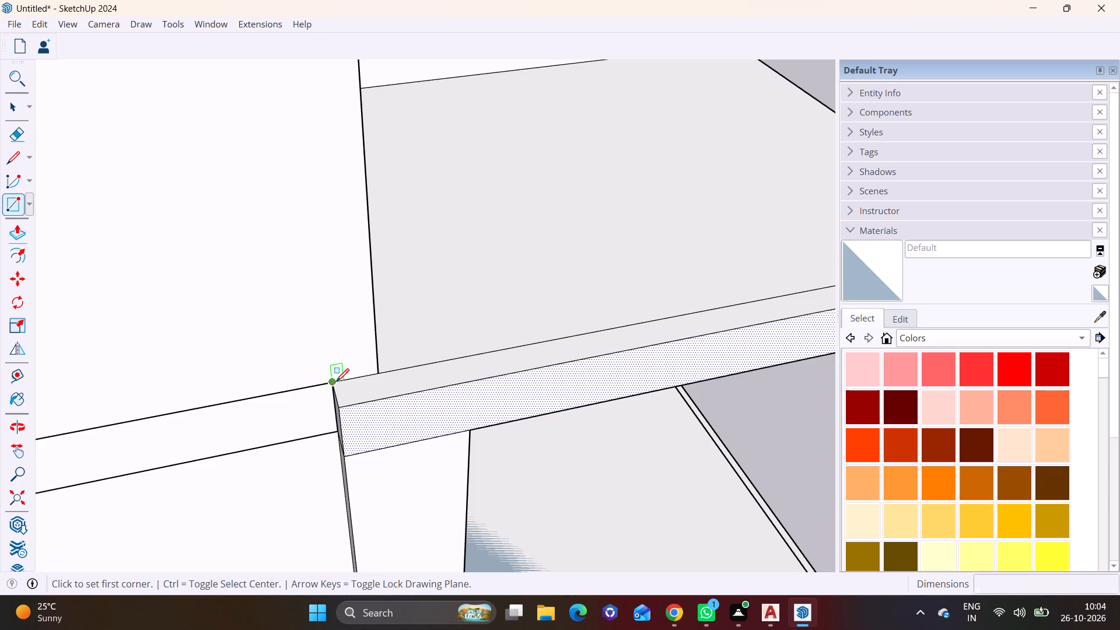
{"action": "left_click", "coordinate": [336, 381]}
{"action": "left_click", "coordinate": [387, 399]}
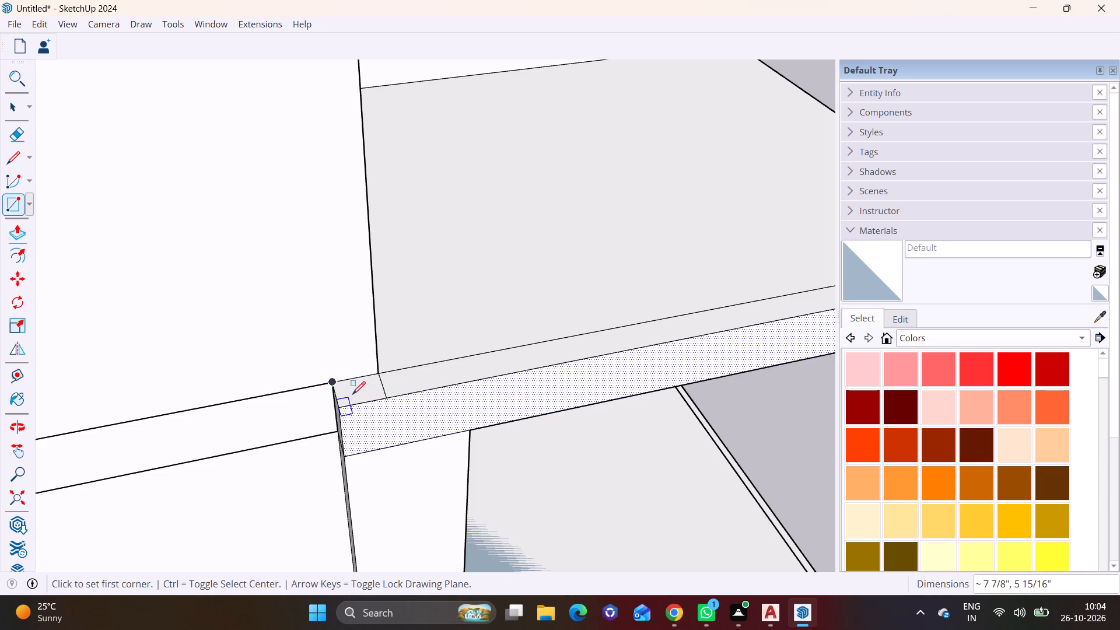
Push/pull the small rectangle up 9' 11 15/16" to the wall's top, forming a post on the top storey.
{"action": "key", "text": "space"}
{"action": "left_click", "coordinate": [369, 393]}
{"action": "left_click", "coordinate": [19, 235]}
{"action": "left_click", "coordinate": [361, 386]}
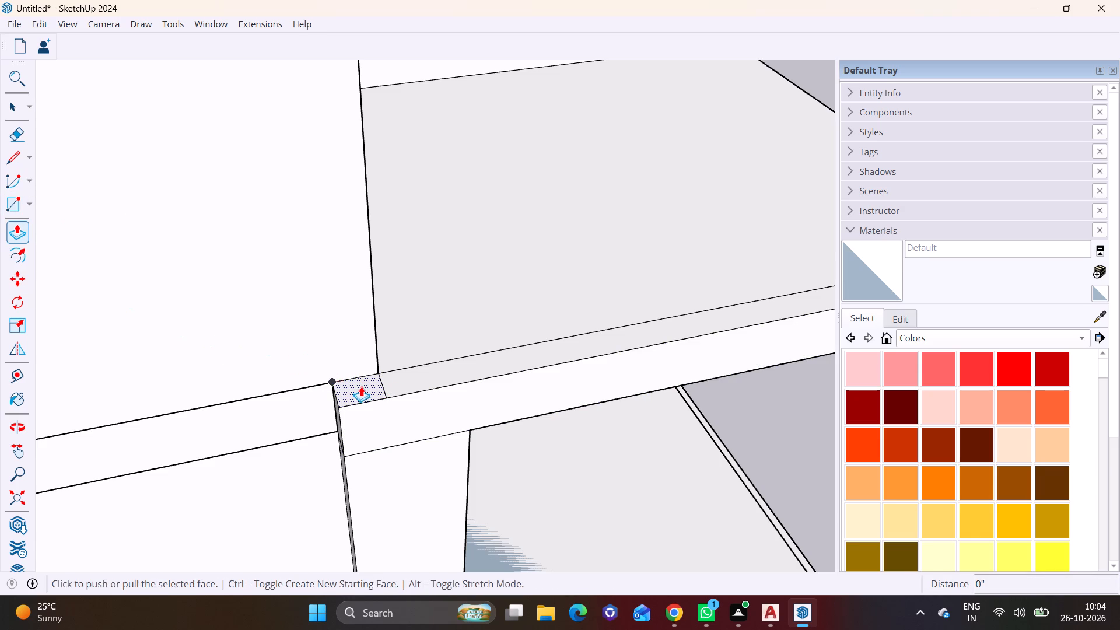
{"action": "scroll", "coordinate": [326, 278], "scroll_direction": "down", "scroll_amount": 7}
{"action": "middle_click_drag", "start_coordinate": [326, 223], "coordinate": [311, 492], "text": "shift"}
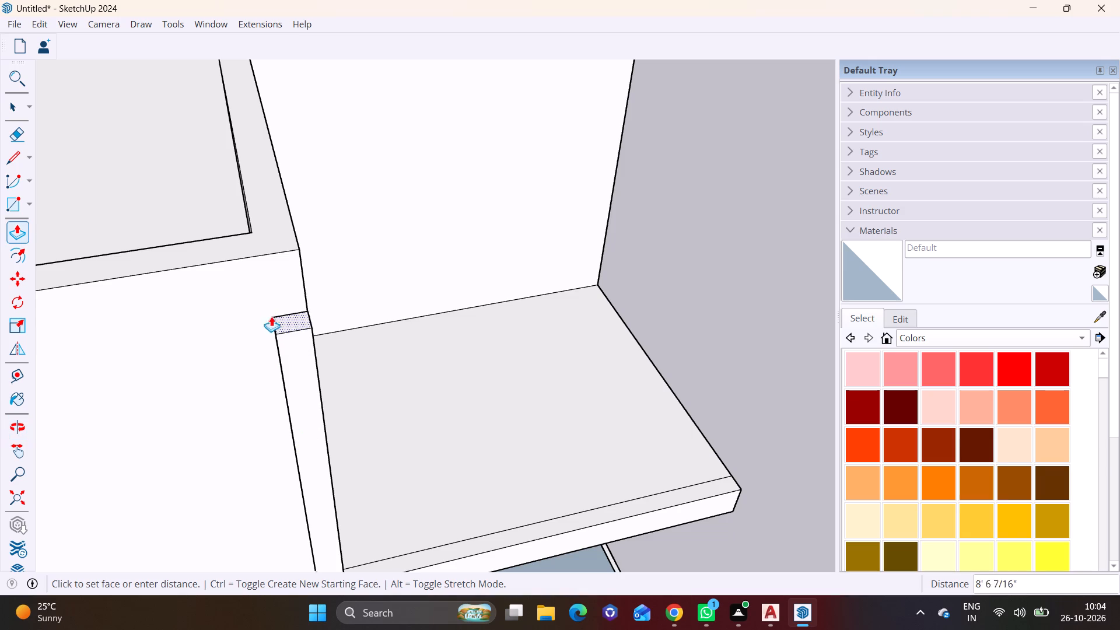
{"action": "left_click", "coordinate": [257, 257]}
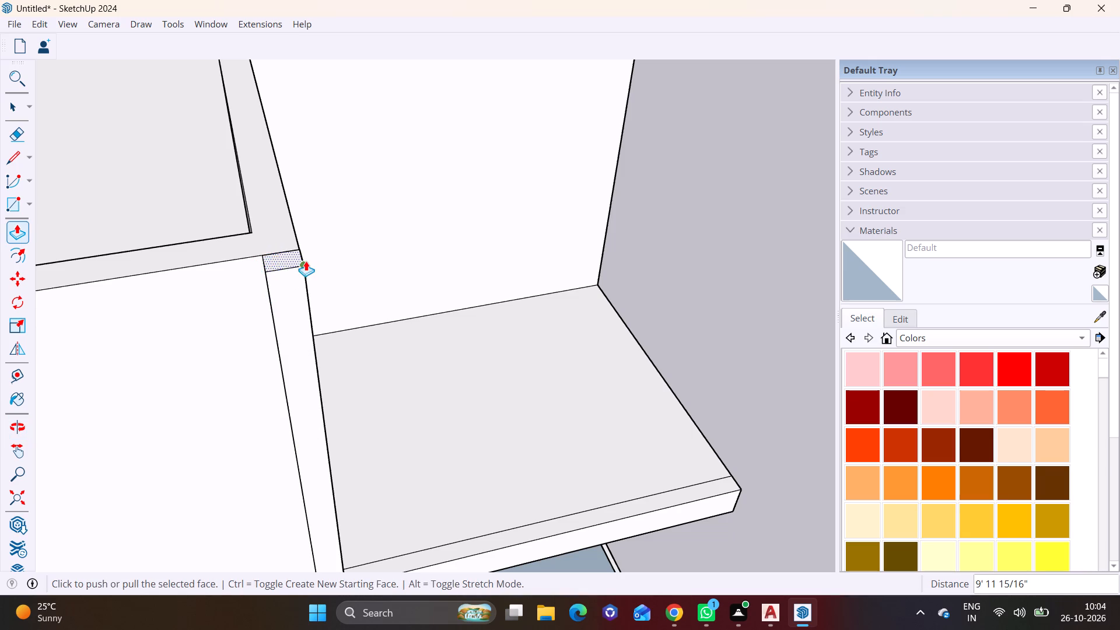
Push/pull the outward side face of the top-storey post into the corner bay to widen the post.
{"action": "scroll", "coordinate": [306, 261], "scroll_direction": "down", "scroll_amount": 7}
{"action": "middle_click_drag", "start_coordinate": [348, 462], "coordinate": [266, 303]}
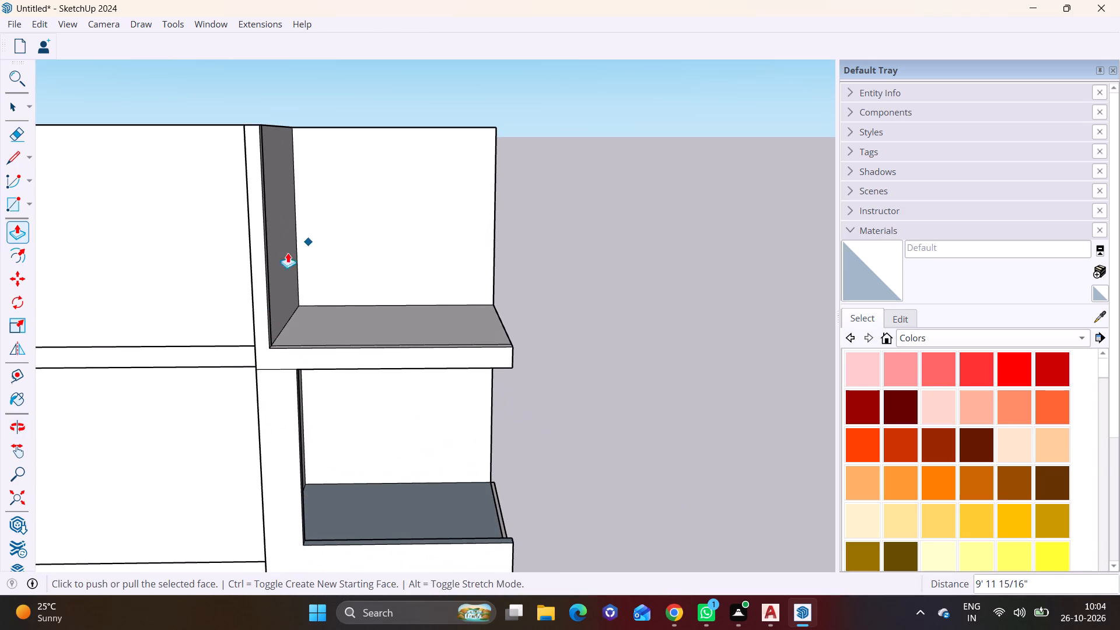
{"action": "middle_click_drag", "start_coordinate": [288, 337], "coordinate": [124, 418]}
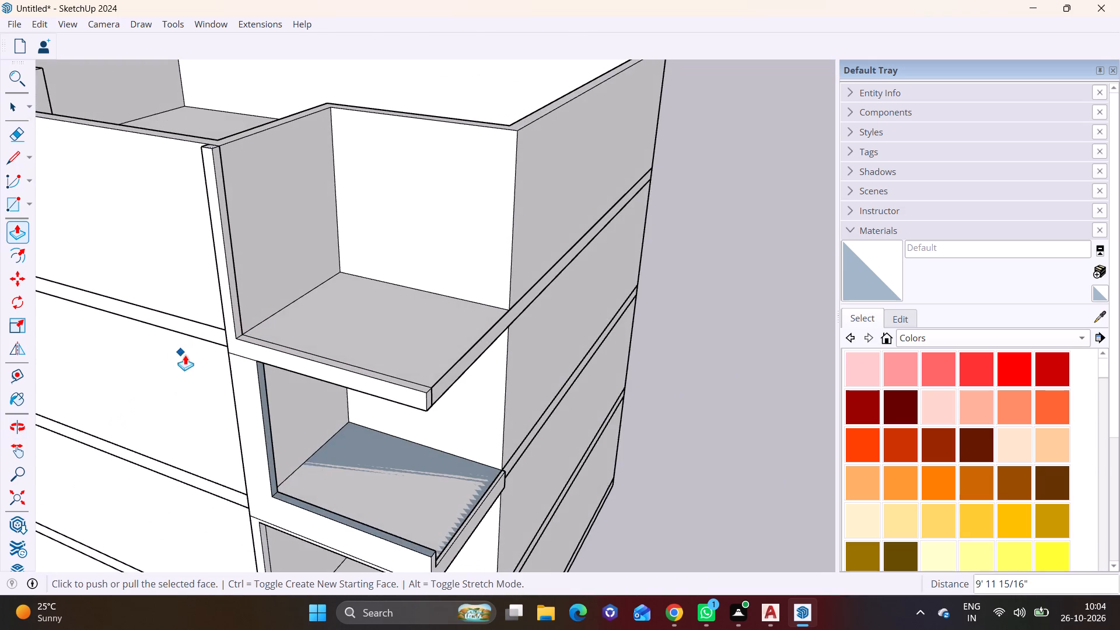
{"action": "scroll", "coordinate": [293, 314], "scroll_direction": "up", "scroll_amount": 1}
{"action": "scroll", "coordinate": [239, 283], "scroll_direction": "up", "scroll_amount": 5}
{"action": "key", "text": "space"}
{"action": "left_click", "coordinate": [219, 276]}
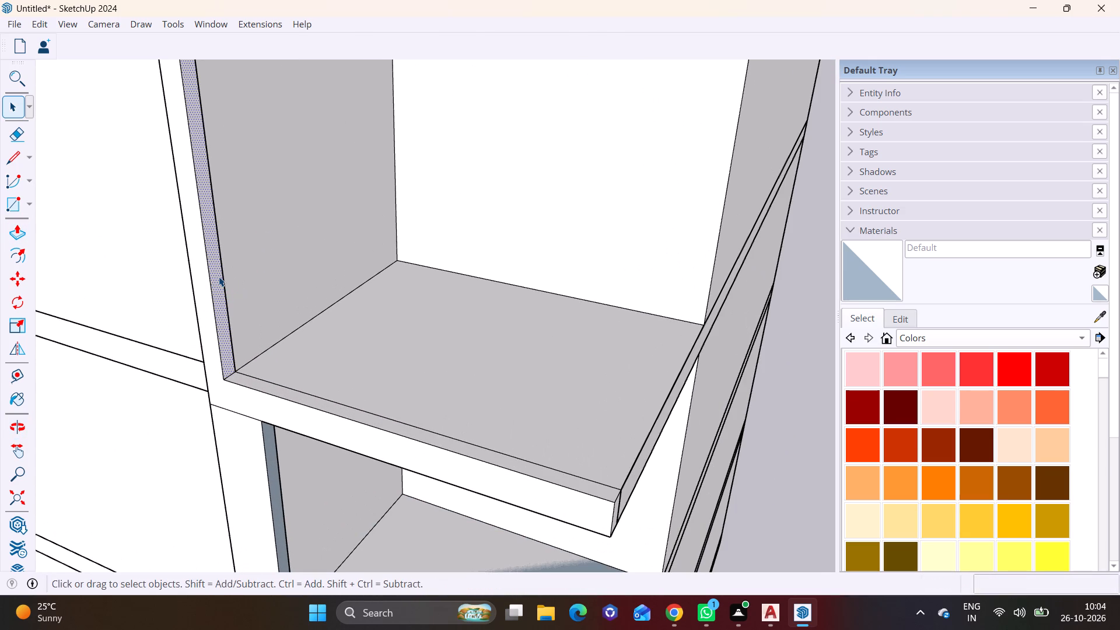
{"action": "left_click", "coordinate": [23, 223]}
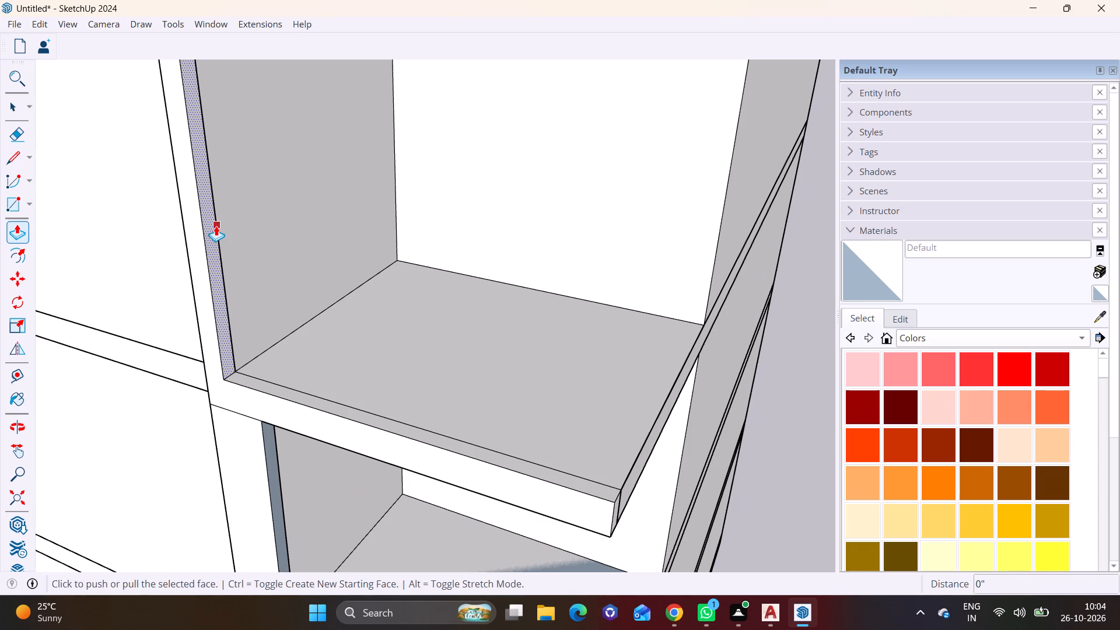
{"action": "left_click", "coordinate": [216, 227]}
{"action": "key", "text": "space"}
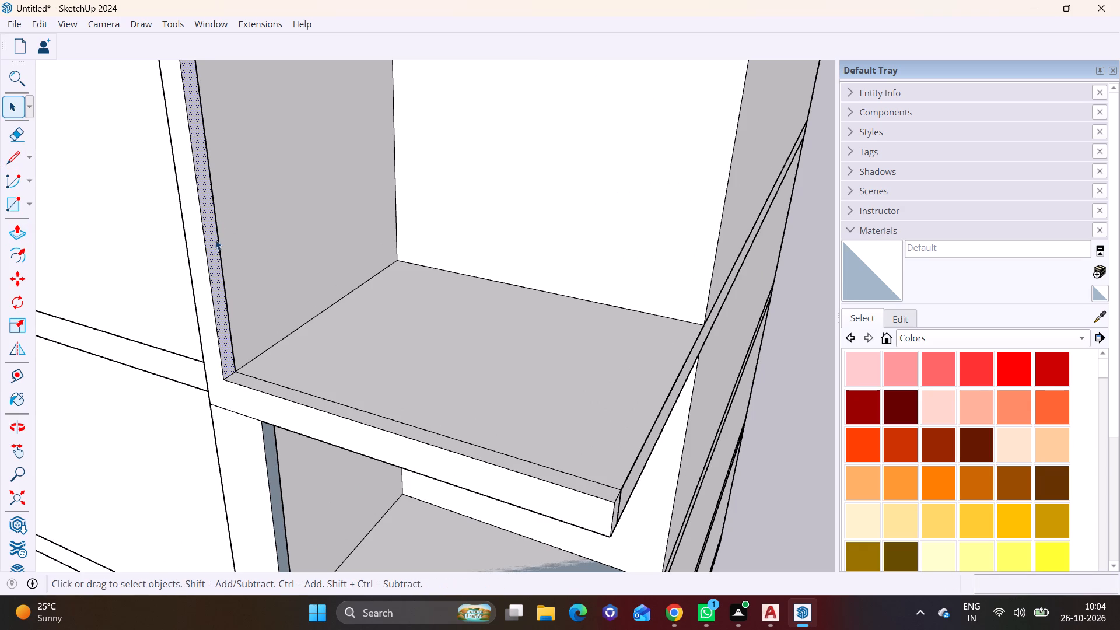
{"action": "left_click", "coordinate": [212, 241]}
{"action": "left_click", "coordinate": [17, 232]}
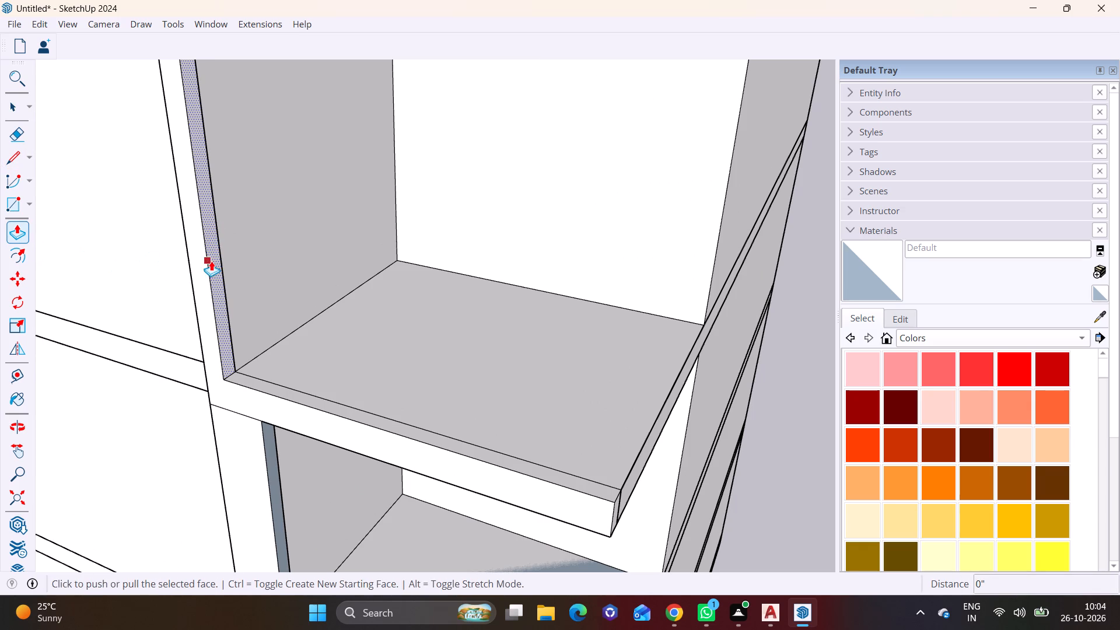
{"action": "left_click", "coordinate": [213, 260]}
{"action": "left_click", "coordinate": [281, 260]}
{"action": "key", "text": "space"}
Push/pull the top-storey post's side face back about 10 7/8", in line with the edge of the post below.
{"action": "scroll", "coordinate": [404, 350], "scroll_direction": "down", "scroll_amount": 3}
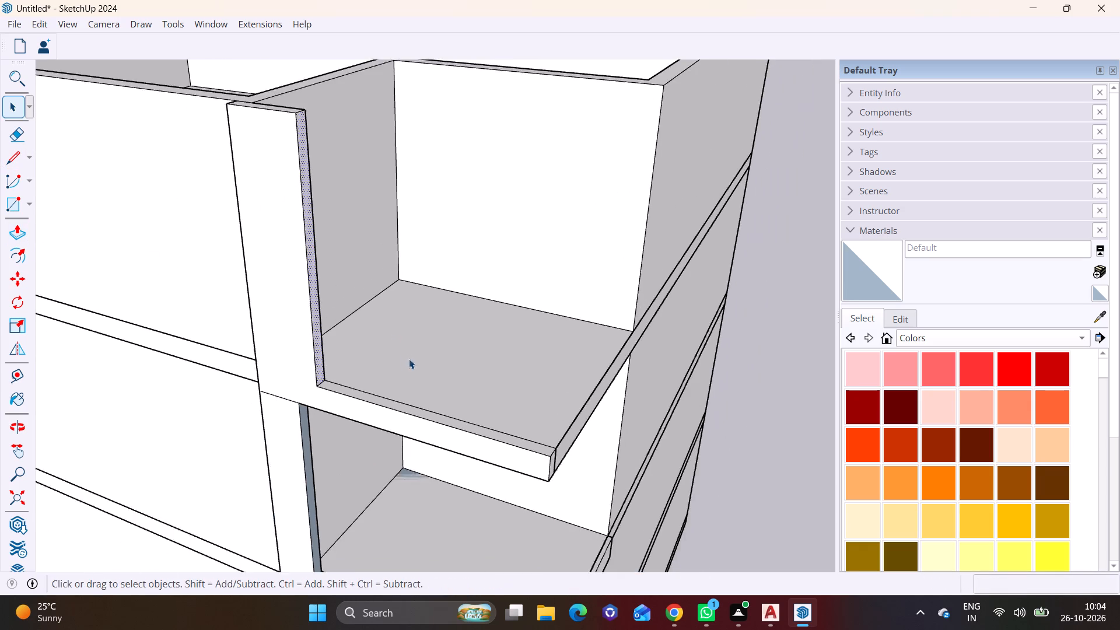
{"action": "scroll", "coordinate": [409, 359], "scroll_direction": "down", "scroll_amount": 5}
{"action": "middle_click_drag", "start_coordinate": [416, 380], "coordinate": [517, 261]}
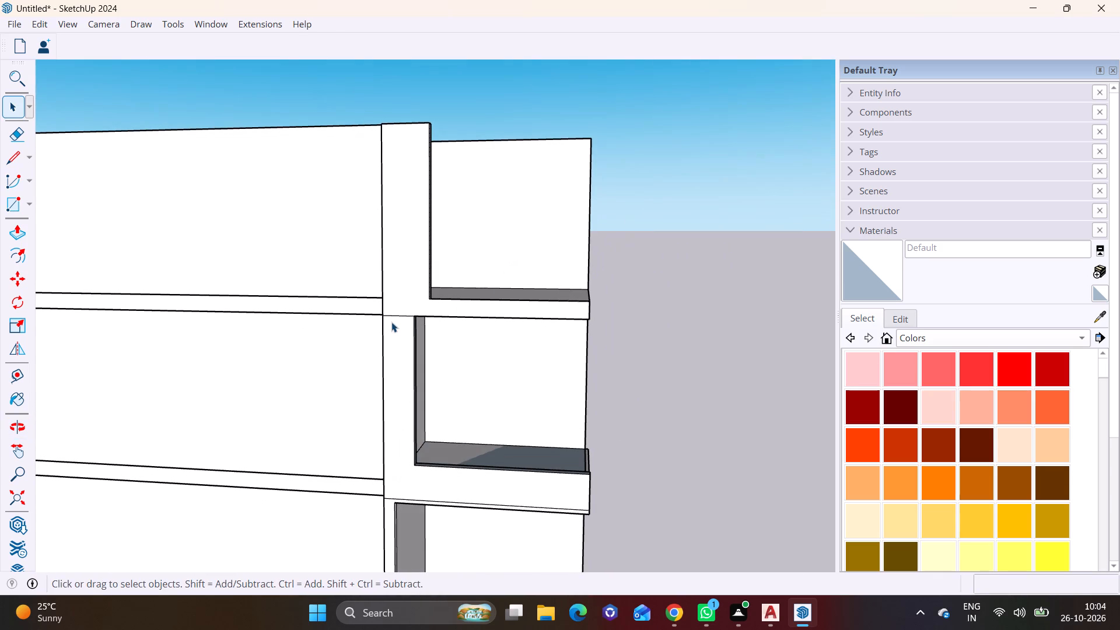
{"action": "middle_click_drag", "start_coordinate": [391, 322], "coordinate": [442, 310]}
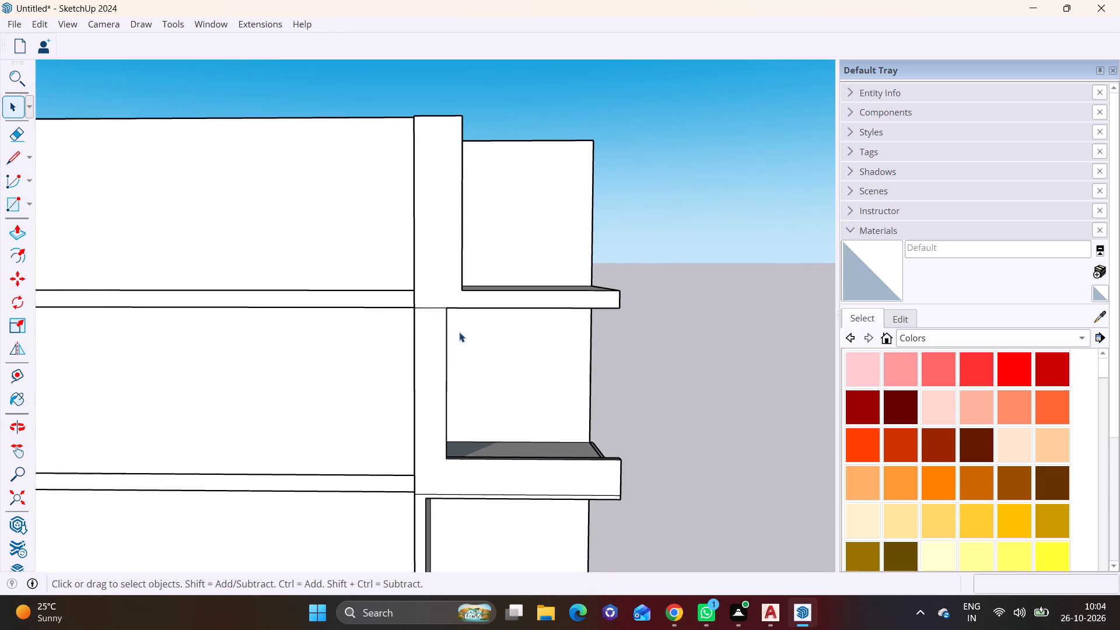
{"action": "scroll", "coordinate": [460, 333], "scroll_direction": "down", "scroll_amount": 3}
{"action": "scroll", "coordinate": [461, 355], "scroll_direction": "down", "scroll_amount": 1, "text": "shift"}
{"action": "middle_click_drag", "start_coordinate": [461, 355], "coordinate": [402, 380], "text": "shift"}
{"action": "scroll", "coordinate": [402, 380], "scroll_direction": "up", "scroll_amount": 1, "text": "shift"}
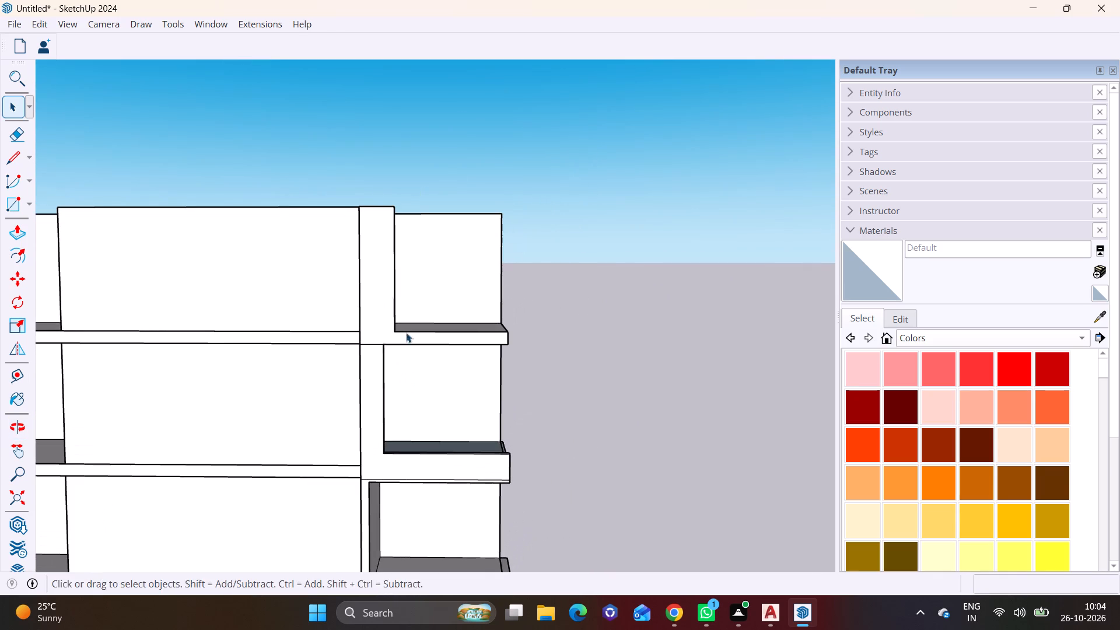
{"action": "middle_click_drag", "start_coordinate": [397, 280], "coordinate": [306, 296]}
{"action": "scroll", "coordinate": [345, 302], "scroll_direction": "up", "scroll_amount": 6}
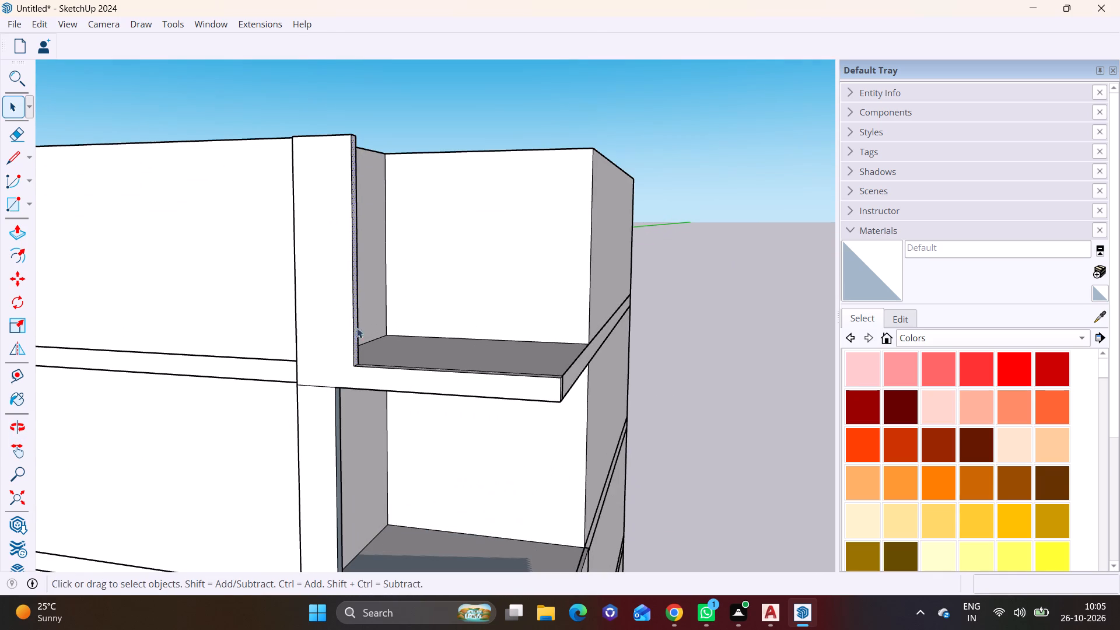
{"action": "left_click", "coordinate": [17, 235]}
{"action": "scroll", "coordinate": [348, 313], "scroll_direction": "up", "scroll_amount": 2}
{"action": "left_click", "coordinate": [360, 337]}
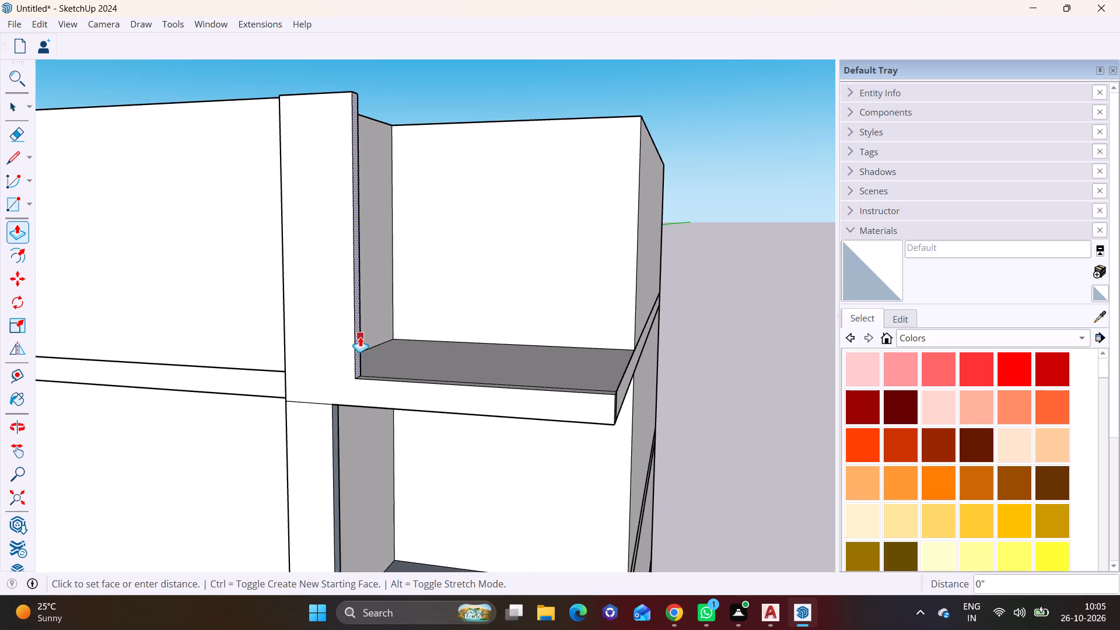
{"action": "left_click", "coordinate": [336, 409]}
Push/pull the second-storey post's side face 1' 2 9/16" into the corner bay, in line with the edge of the post above.
{"action": "scroll", "coordinate": [341, 411], "scroll_direction": "down", "scroll_amount": 3}
{"action": "middle_click_drag", "start_coordinate": [351, 429], "coordinate": [400, 260]}
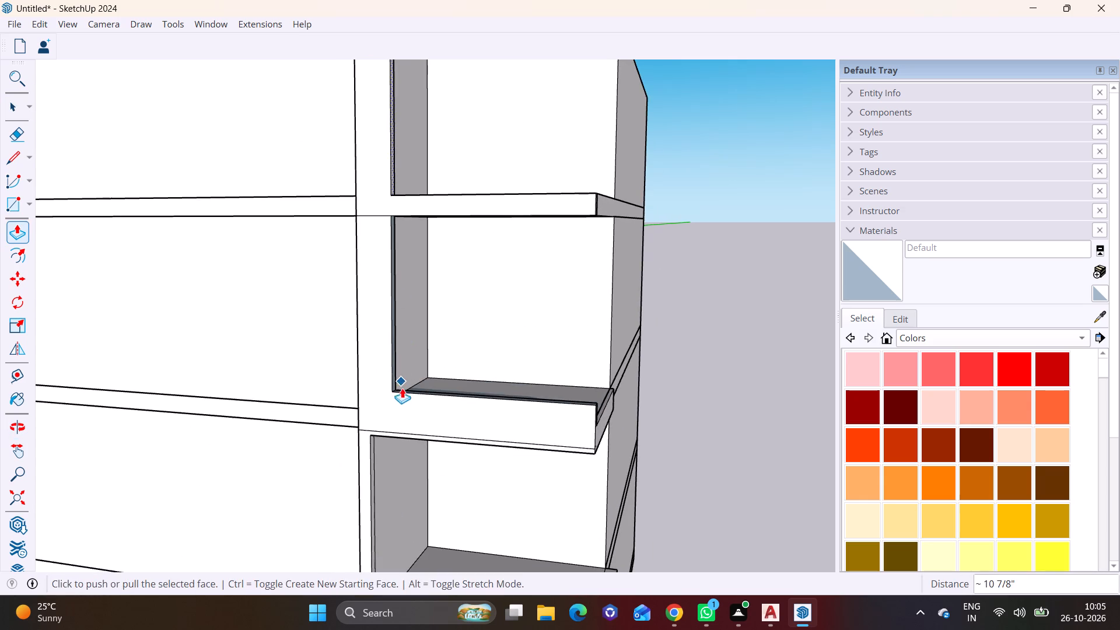
{"action": "middle_click_drag", "start_coordinate": [400, 401], "coordinate": [383, 274], "text": "shift"}
{"action": "scroll", "coordinate": [357, 335], "scroll_direction": "up", "scroll_amount": 2}
{"action": "left_click", "coordinate": [358, 358]}
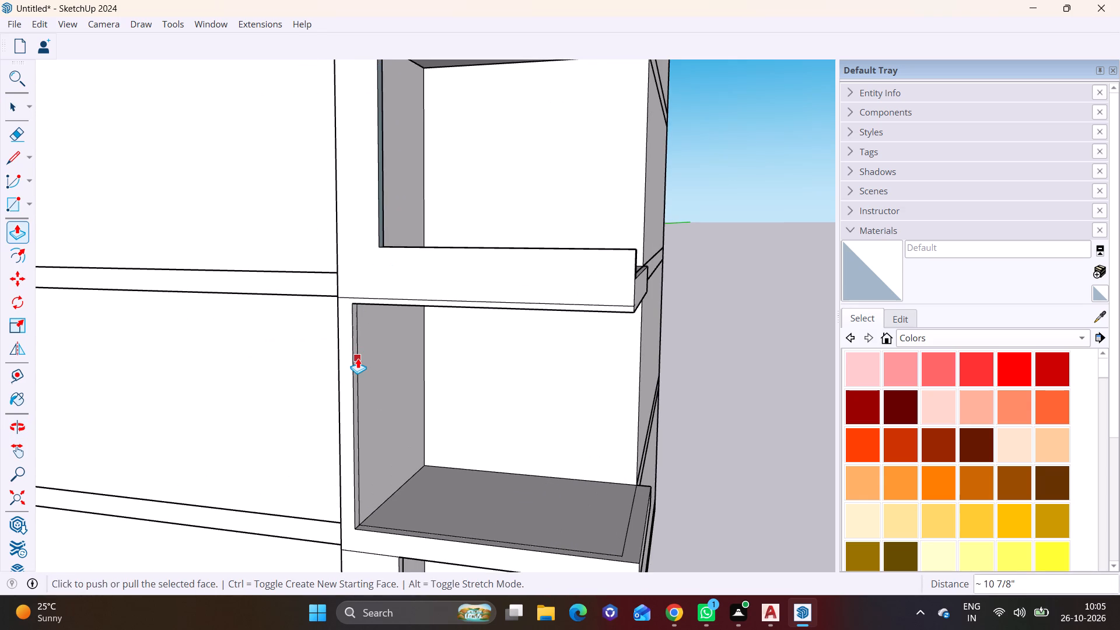
{"action": "scroll", "coordinate": [358, 359], "scroll_direction": "up", "scroll_amount": 4}
{"action": "middle_click_drag", "start_coordinate": [344, 361], "coordinate": [264, 341]}
{"action": "scroll", "coordinate": [344, 361], "scroll_direction": "up", "scroll_amount": 1}
{"action": "key", "text": "space"}
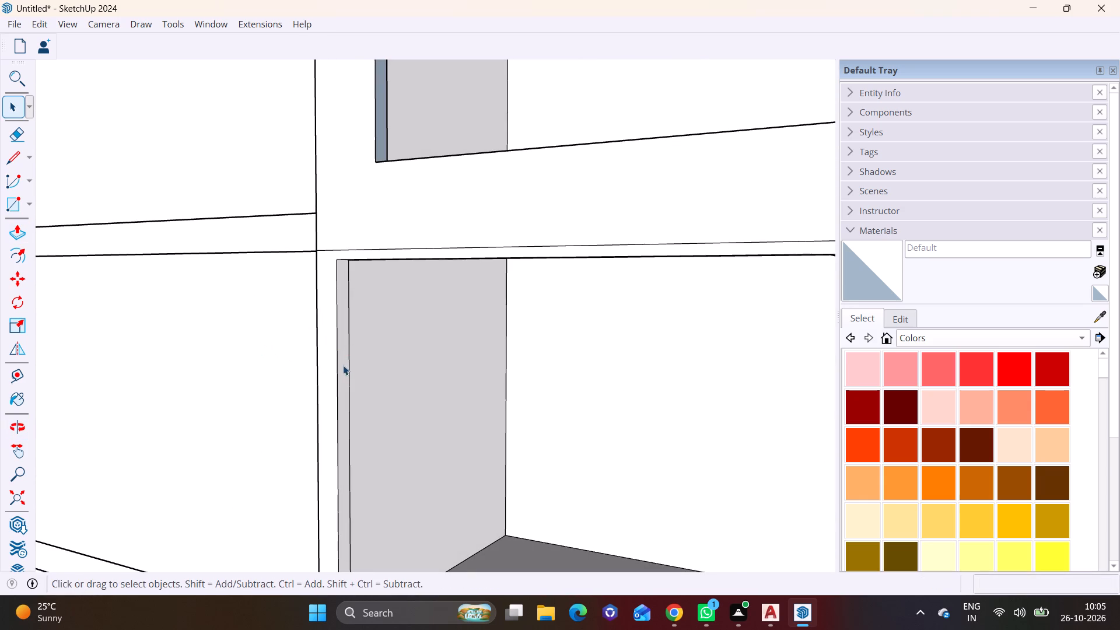
{"action": "left_click", "coordinate": [343, 365]}
{"action": "left_click", "coordinate": [12, 229]}
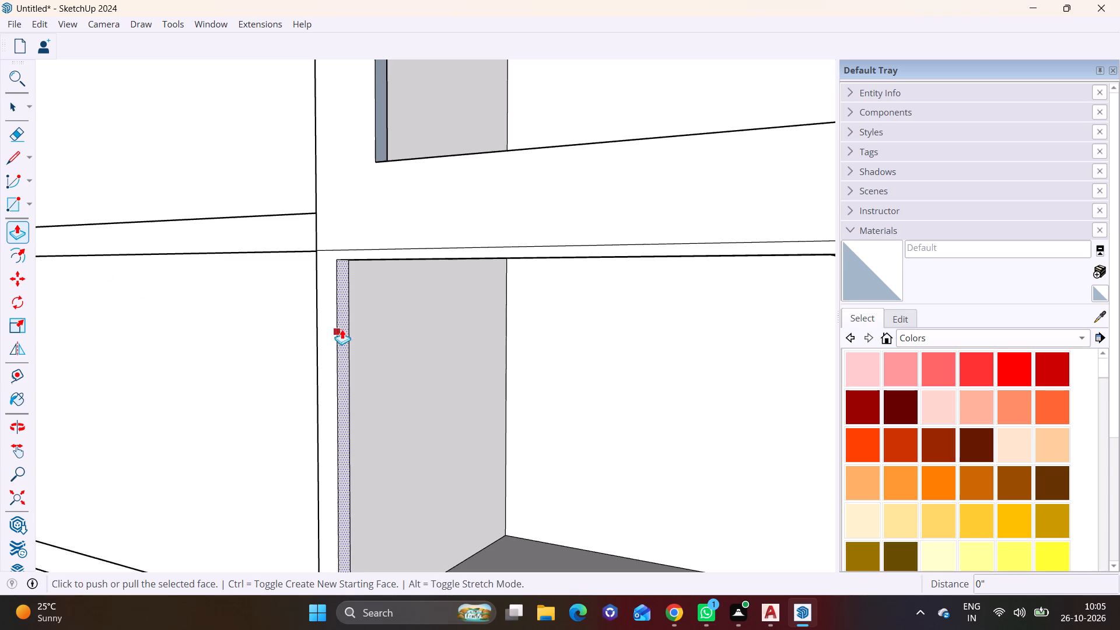
{"action": "left_click", "coordinate": [344, 327]}
{"action": "left_click", "coordinate": [378, 150]}
{"action": "scroll", "coordinate": [393, 356], "scroll_direction": "down", "scroll_amount": 6}
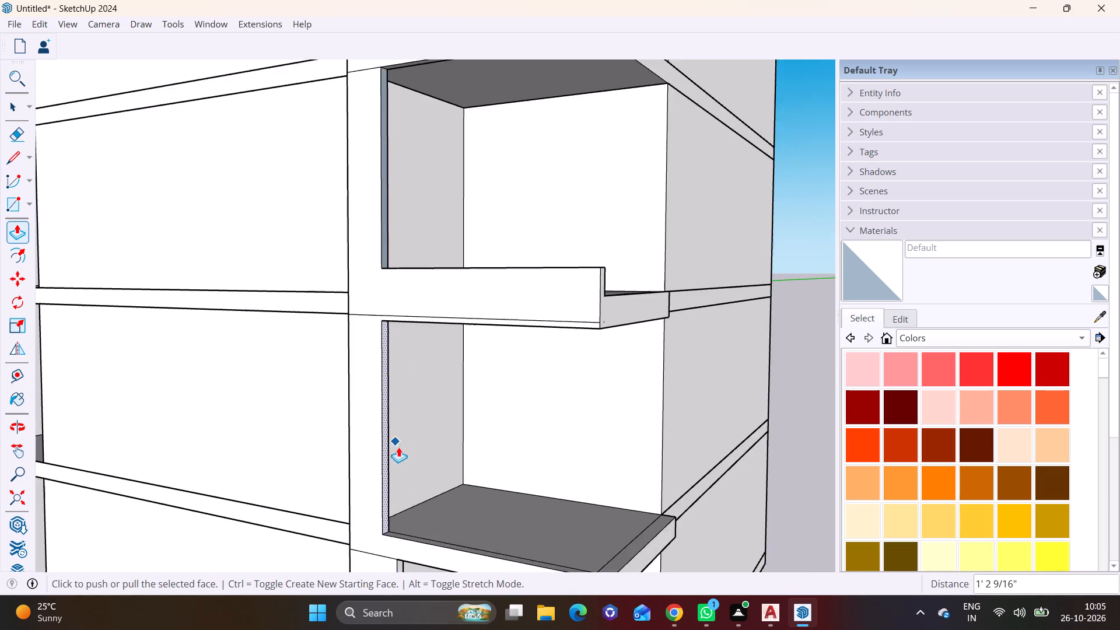
Push/pull the bottom-storey post's side face back 9 9/16", in line with the edge of the post above.
{"action": "middle_click_drag", "start_coordinate": [426, 453], "coordinate": [415, 280], "text": "shift"}
{"action": "scroll", "coordinate": [377, 416], "scroll_direction": "up", "scroll_amount": 5}
{"action": "key", "text": "space"}
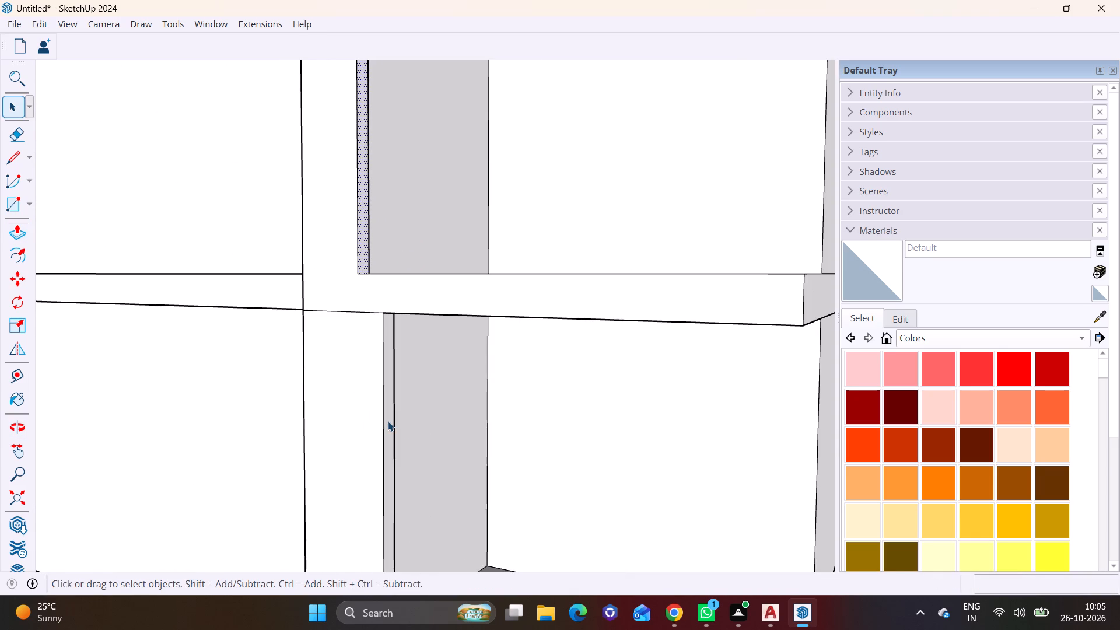
{"action": "left_click", "coordinate": [388, 421]}
{"action": "left_click", "coordinate": [4, 229]}
{"action": "left_click", "coordinate": [16, 239]}
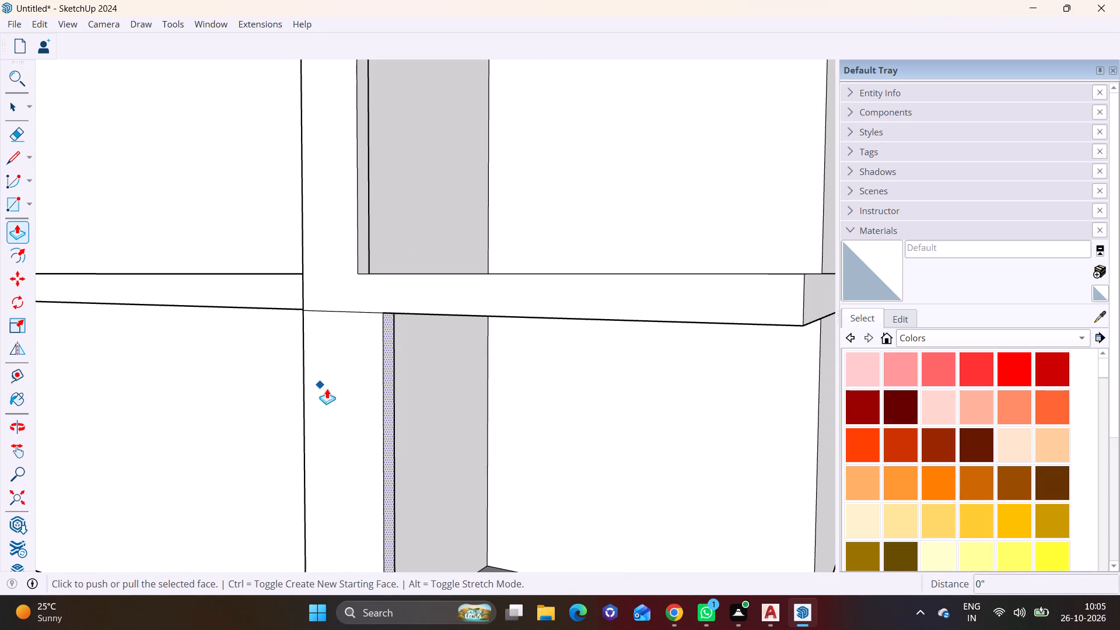
{"action": "left_click", "coordinate": [393, 406]}
{"action": "left_click_drag", "start_coordinate": [356, 272], "coordinate": [376, 294]}
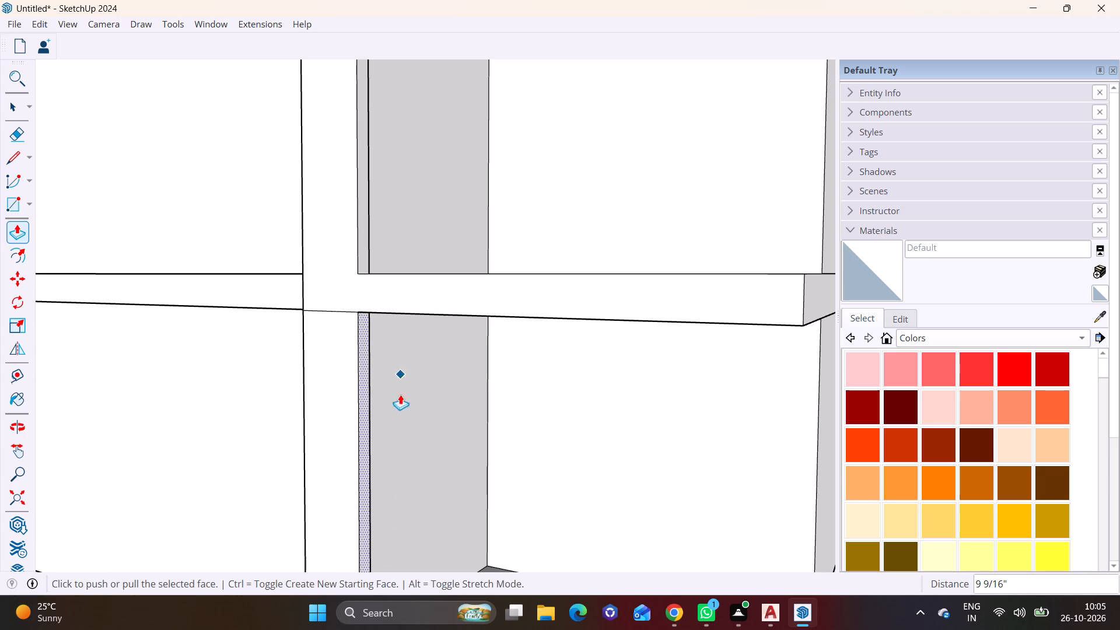
{"action": "scroll", "coordinate": [400, 403], "scroll_direction": "down", "scroll_amount": 7}
{"action": "middle_click_drag", "start_coordinate": [393, 444], "coordinate": [244, 358], "text": "shift"}
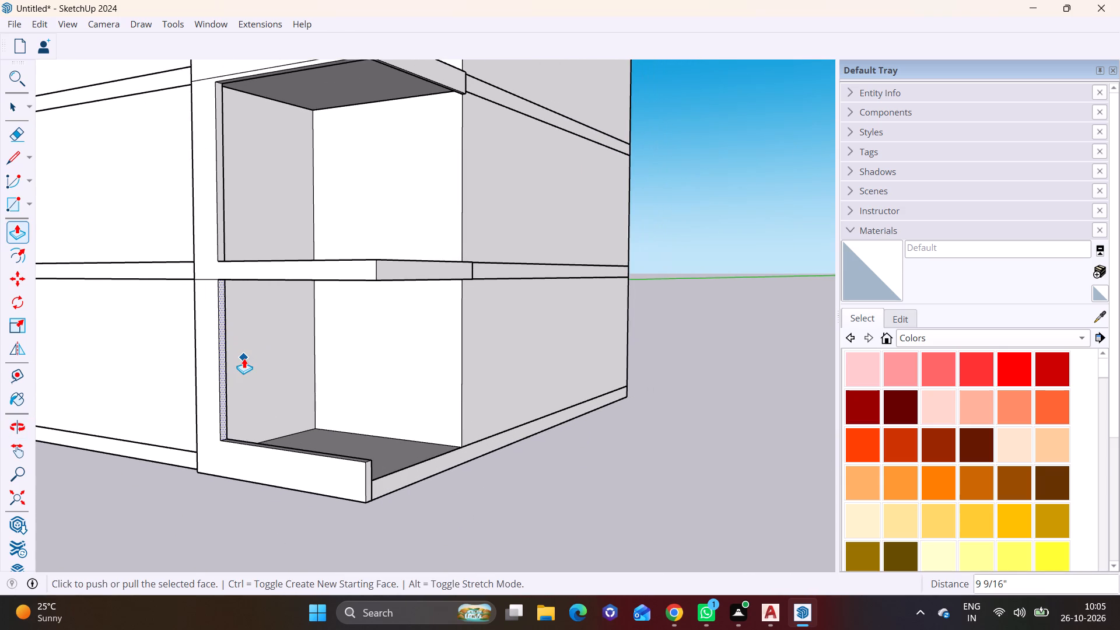
{"action": "key", "text": "space"}
{"action": "left_click", "coordinate": [535, 519]}
Examine the corner bays' slabs, bands and parapets from the side elevation.
{"action": "scroll", "coordinate": [246, 365], "scroll_direction": "down", "scroll_amount": 6}
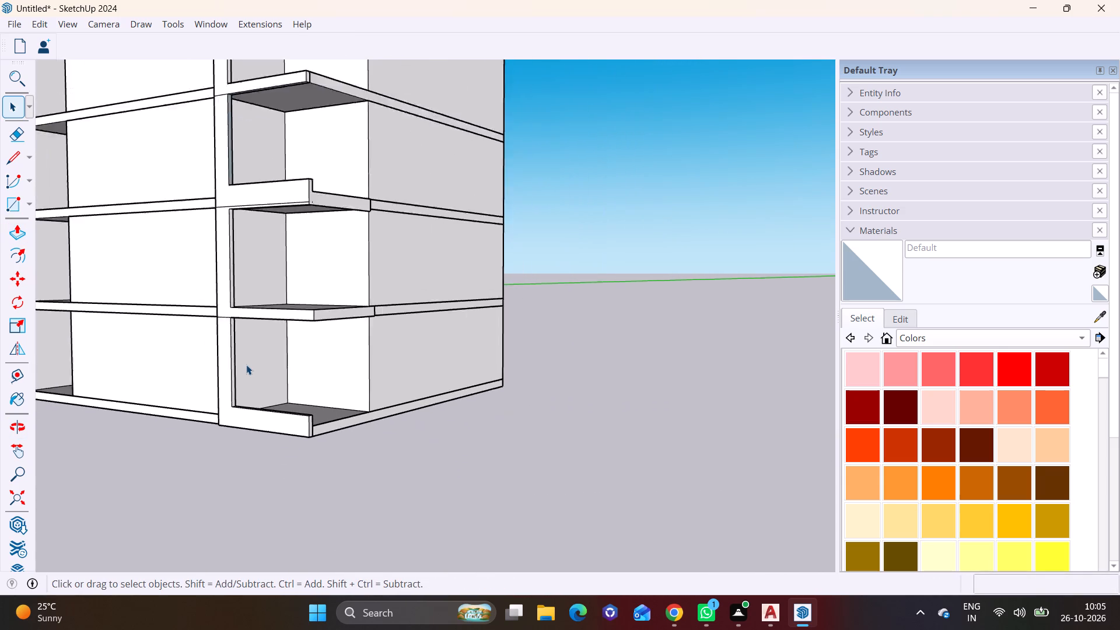
{"action": "scroll", "coordinate": [246, 365], "scroll_direction": "down", "scroll_amount": 1}
{"action": "middle_click_drag", "start_coordinate": [279, 349], "coordinate": [126, 411]}
{"action": "scroll", "coordinate": [279, 298], "scroll_direction": "up", "scroll_amount": 2}
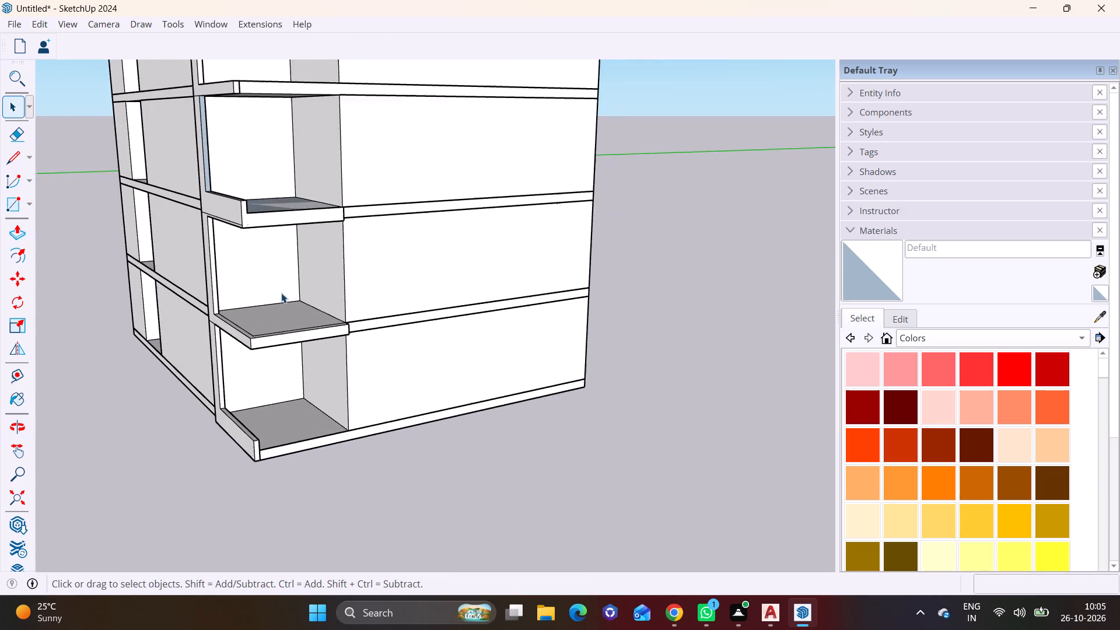
{"action": "scroll", "coordinate": [281, 293], "scroll_direction": "up", "scroll_amount": 3}
{"action": "middle_click_drag", "start_coordinate": [306, 302], "coordinate": [283, 310]}
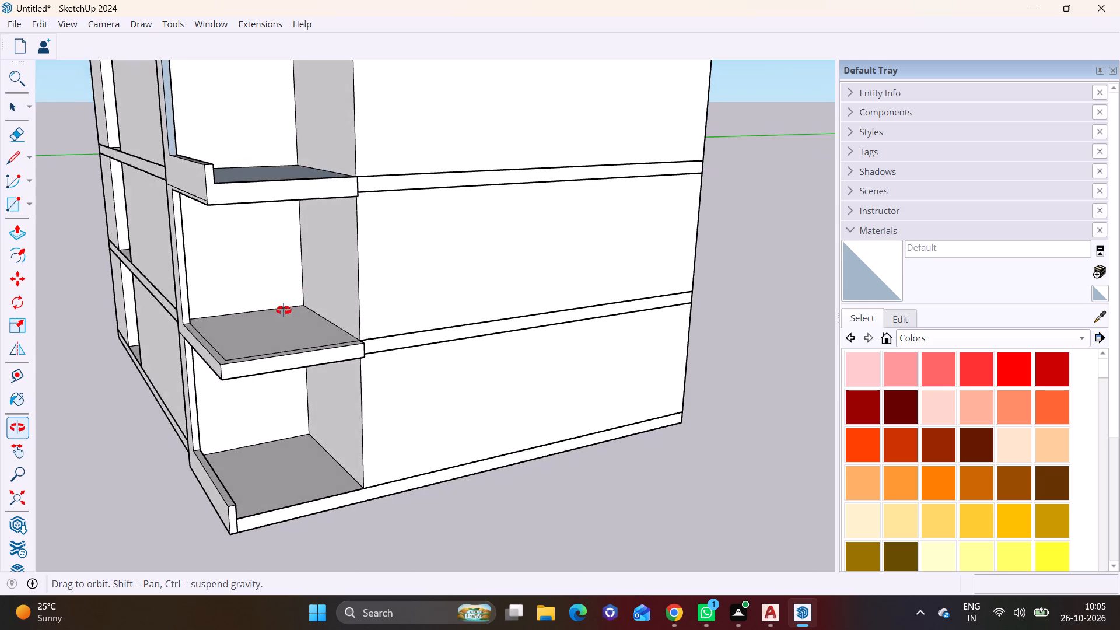
{"action": "middle_click_drag", "start_coordinate": [283, 310], "coordinate": [259, 435]}
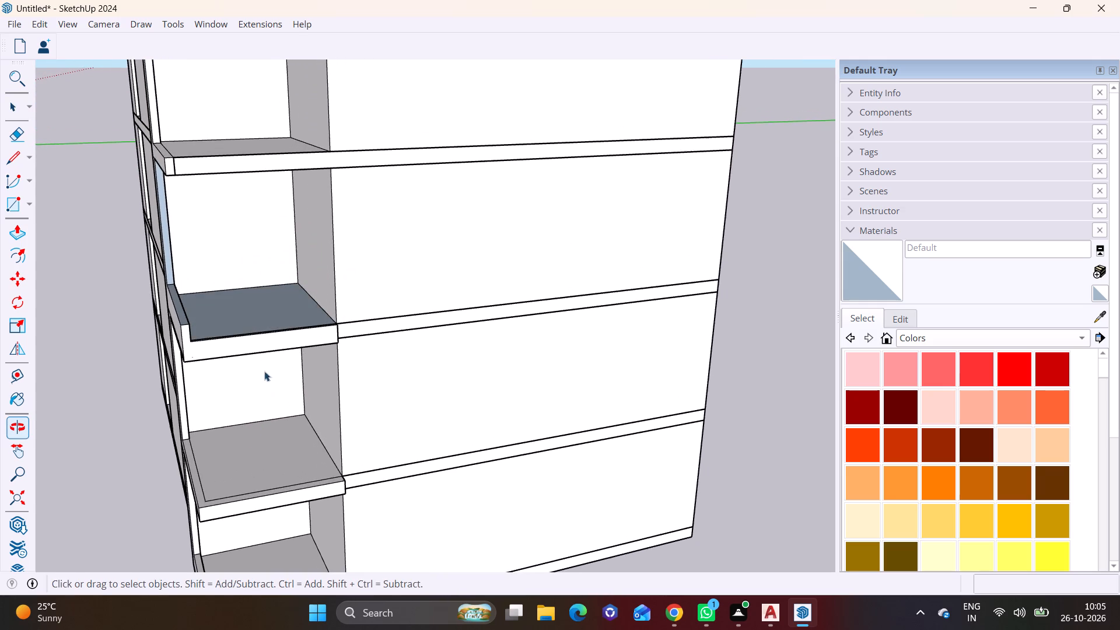
{"action": "middle_click_drag", "start_coordinate": [250, 332], "coordinate": [239, 400], "text": "shift"}
{"action": "middle_click_drag", "start_coordinate": [277, 418], "coordinate": [275, 331]}
{"action": "scroll", "coordinate": [318, 428], "scroll_direction": "up", "scroll_amount": 1}
{"action": "middle_click_drag", "start_coordinate": [285, 428], "coordinate": [158, 478]}
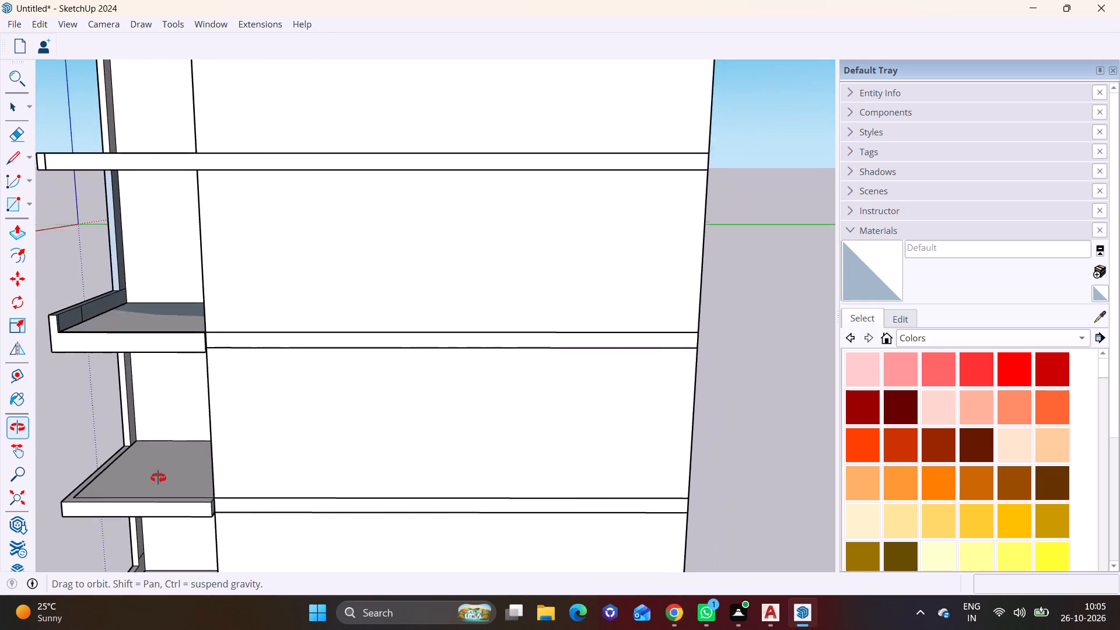
{"action": "middle_click_drag", "start_coordinate": [158, 478], "coordinate": [10, 404]}
{"action": "middle_click_drag", "start_coordinate": [249, 331], "coordinate": [411, 330], "text": "shift"}
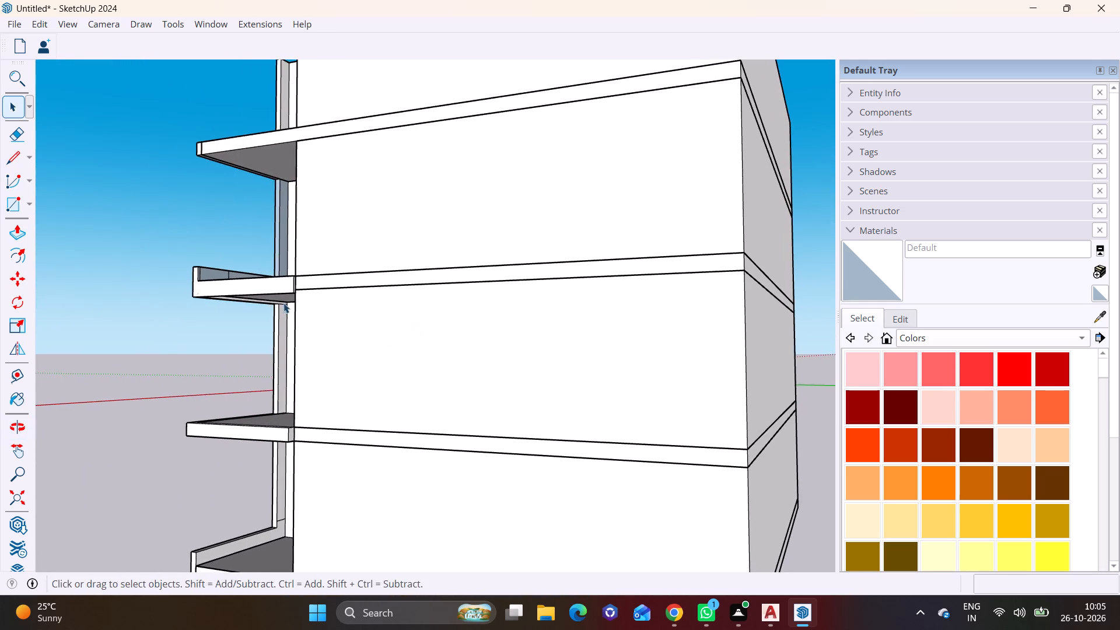
{"action": "middle_click_drag", "start_coordinate": [280, 303], "coordinate": [195, 433]}
{"action": "scroll", "coordinate": [239, 307], "scroll_direction": "up", "scroll_amount": 10}
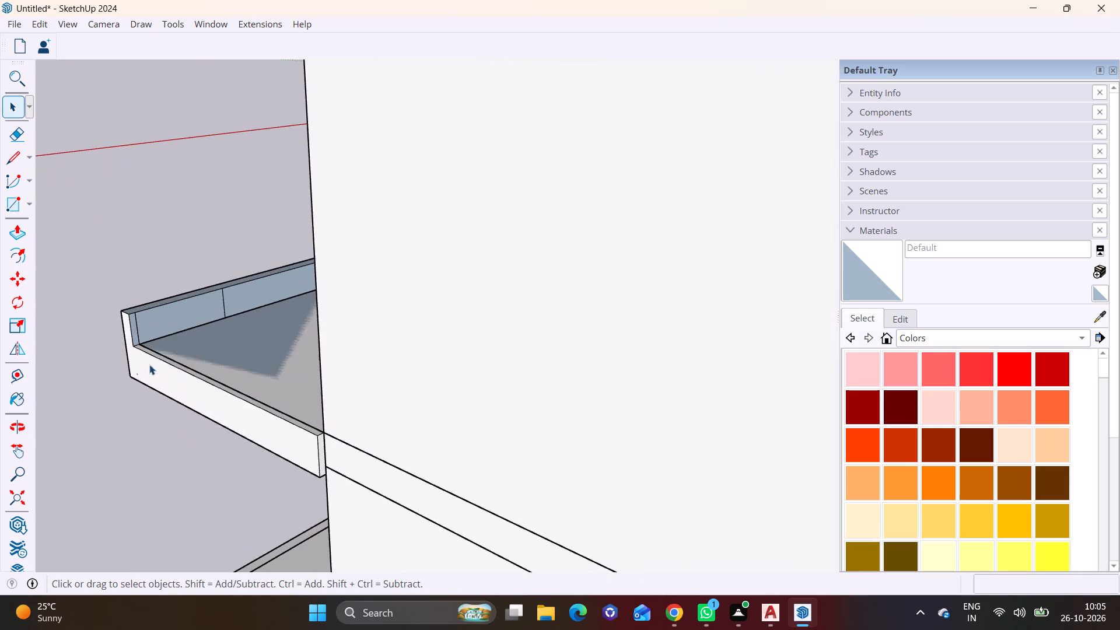
{"action": "scroll", "coordinate": [149, 365], "scroll_direction": "up", "scroll_amount": 6}
{"action": "scroll", "coordinate": [188, 370], "scroll_direction": "down", "scroll_amount": 6}
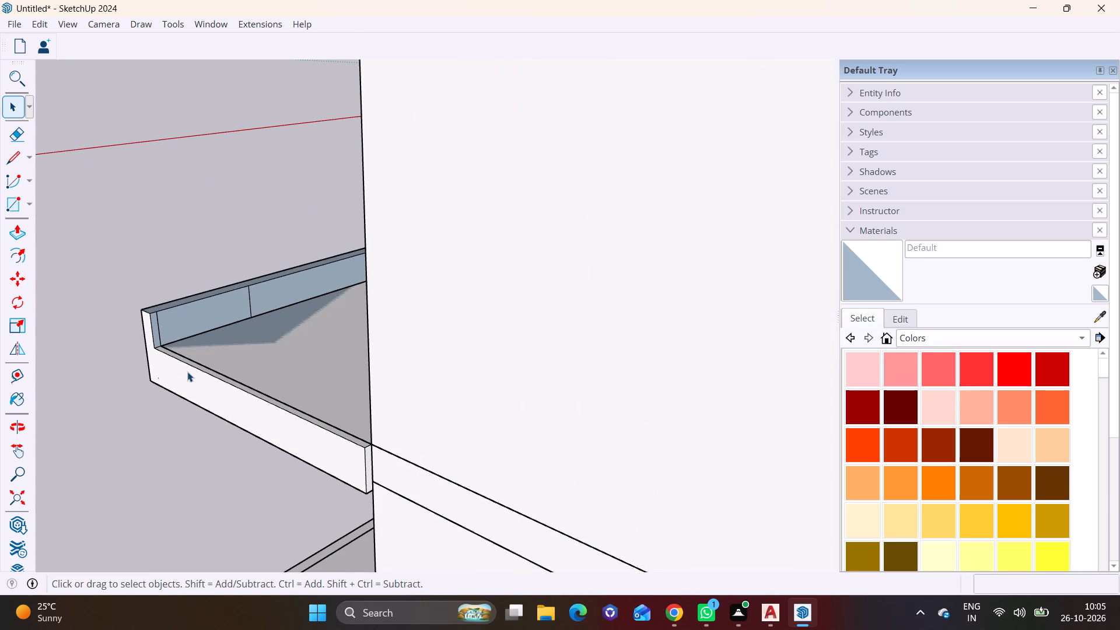
Push/pull the end face of the front band at the top storey's slab outward about 4 1/2" past the slab's side.
{"action": "middle_click_drag", "start_coordinate": [173, 370], "coordinate": [501, 272]}
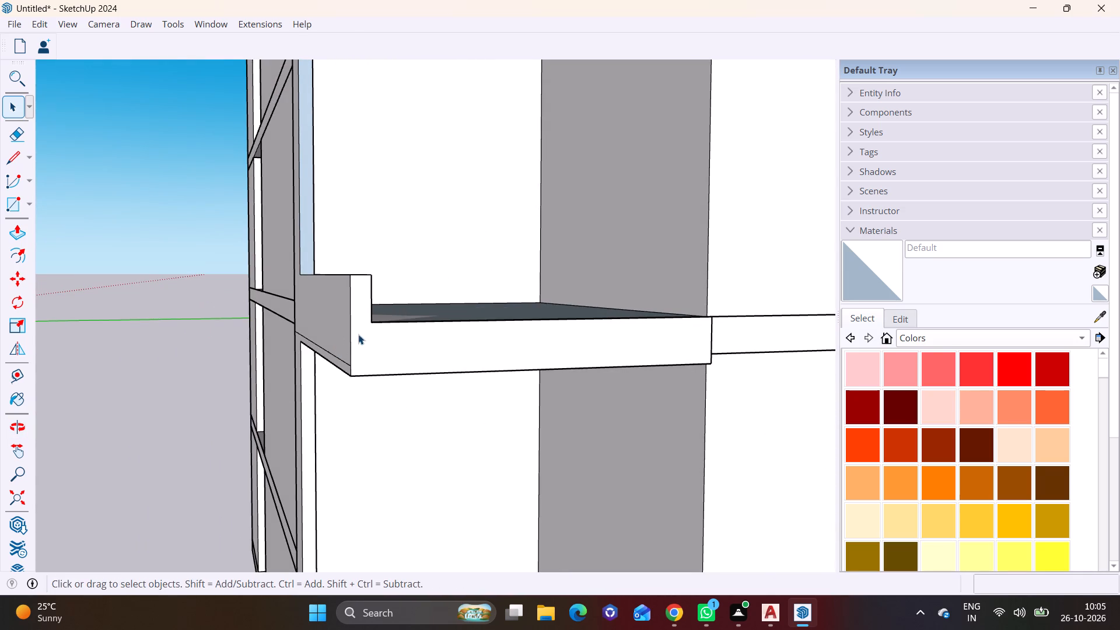
{"action": "middle_click_drag", "start_coordinate": [358, 334], "coordinate": [391, 333]}
{"action": "middle_click_drag", "start_coordinate": [334, 284], "coordinate": [306, 428], "text": "shift"}
{"action": "middle_click_drag", "start_coordinate": [349, 229], "coordinate": [284, 371], "text": "shift"}
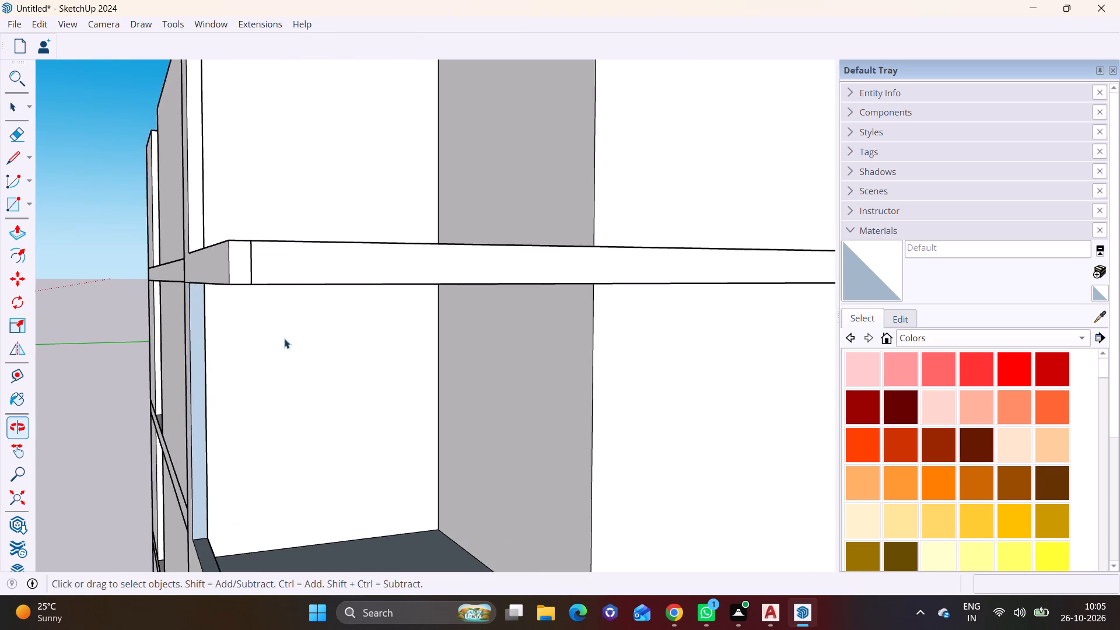
{"action": "scroll", "coordinate": [282, 246], "scroll_direction": "up", "scroll_amount": 3}
{"action": "middle_click_drag", "start_coordinate": [487, 324], "coordinate": [194, 399]}
{"action": "scroll", "coordinate": [244, 415], "scroll_direction": "up", "scroll_amount": 1}
{"action": "middle_click_drag", "start_coordinate": [20, 295], "coordinate": [290, 279], "text": "shift"}
{"action": "scroll", "coordinate": [193, 310], "scroll_direction": "down", "scroll_amount": 3}
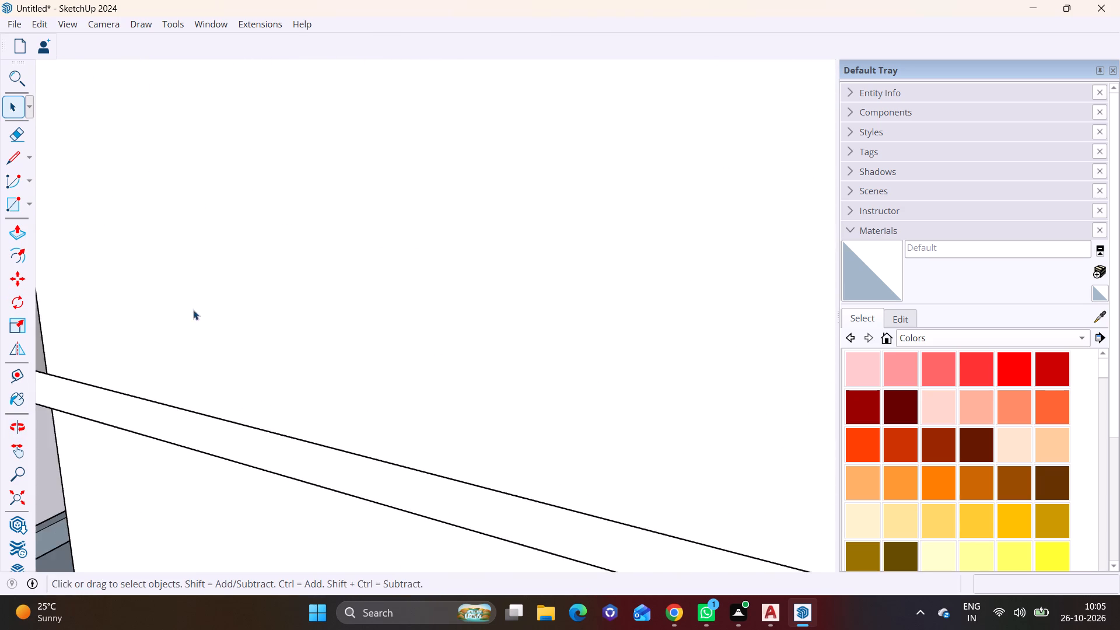
{"action": "middle_click_drag", "start_coordinate": [161, 316], "coordinate": [496, 262], "text": "shift"}
{"action": "scroll", "coordinate": [0, 320], "scroll_direction": "up", "scroll_amount": 9}
{"action": "middle_click_drag", "start_coordinate": [128, 311], "coordinate": [264, 311], "text": "shift"}
{"action": "left_click", "coordinate": [188, 253]}
{"action": "left_click", "coordinate": [9, 232]}
{"action": "left_click_drag", "start_coordinate": [176, 242], "coordinate": [176, 249]}
{"action": "left_click", "coordinate": [171, 254]}
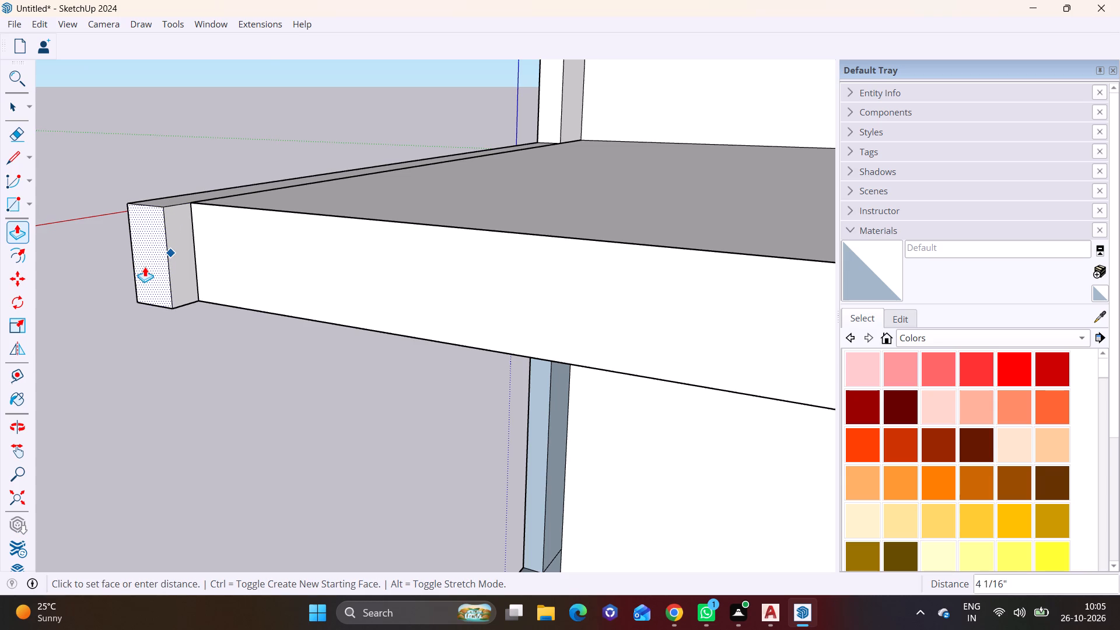
{"action": "left_click", "coordinate": [145, 267]}
Draw a rectangle about 4 1/2" wide and the band's full height on the inner return face of the projecting band end.
{"action": "key", "text": "space"}
{"action": "left_click", "coordinate": [32, 207]}
{"action": "left_click", "coordinate": [29, 226]}
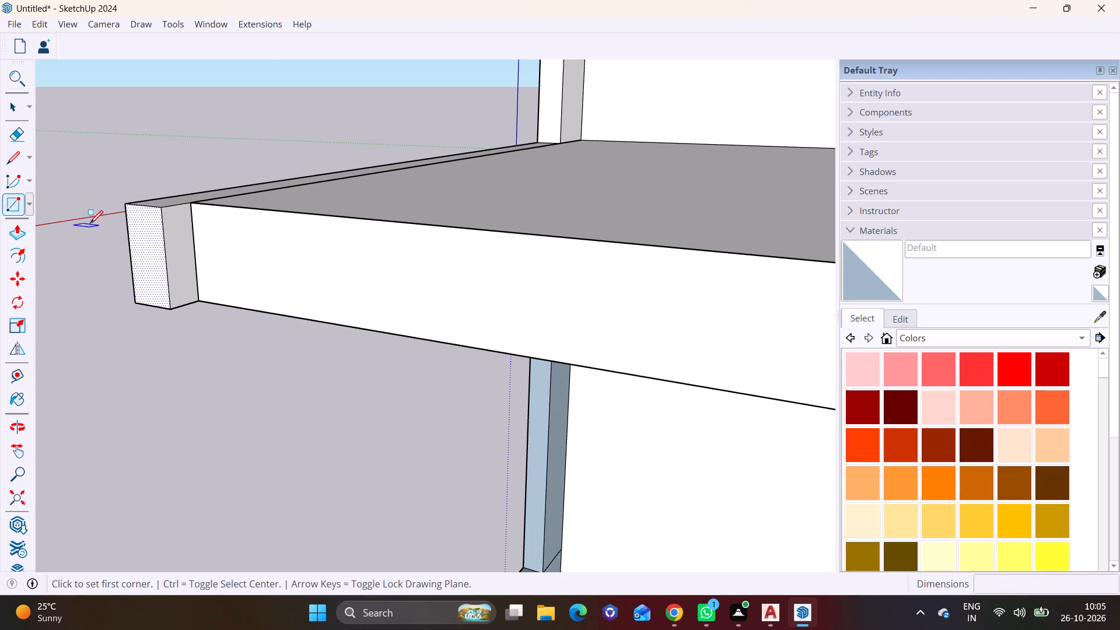
{"action": "left_click", "coordinate": [163, 205]}
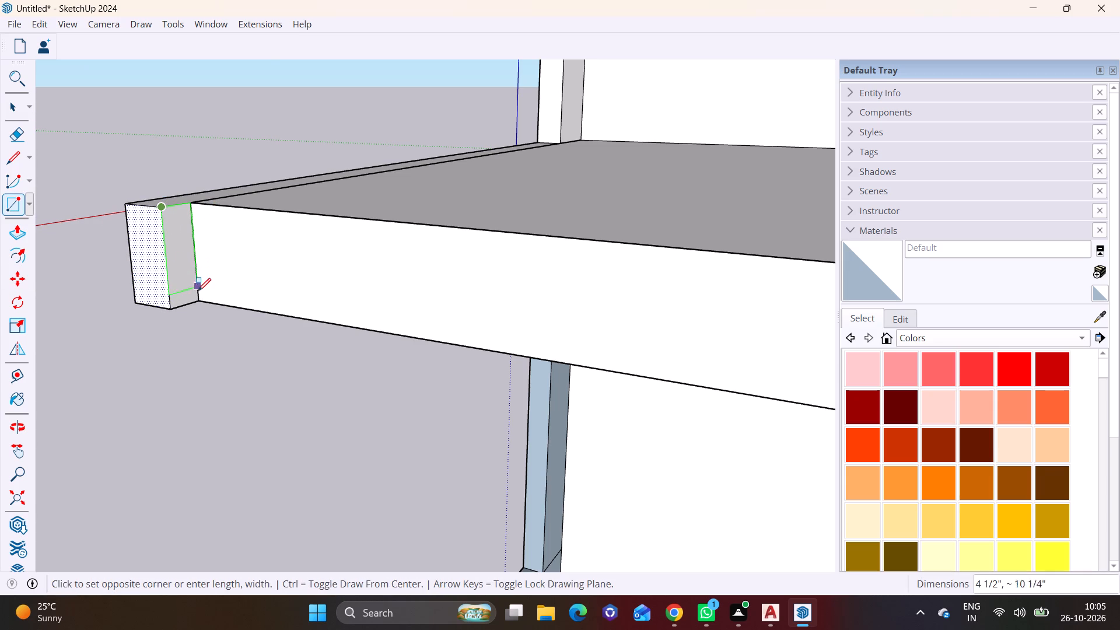
{"action": "left_click", "coordinate": [199, 299]}
Push/pull the rectangle about 8' 10" along the top-storey slab's side edge to the wall, forming the side band.
{"action": "key", "text": "space"}
{"action": "left_click", "coordinate": [185, 273]}
{"action": "left_click", "coordinate": [16, 231]}
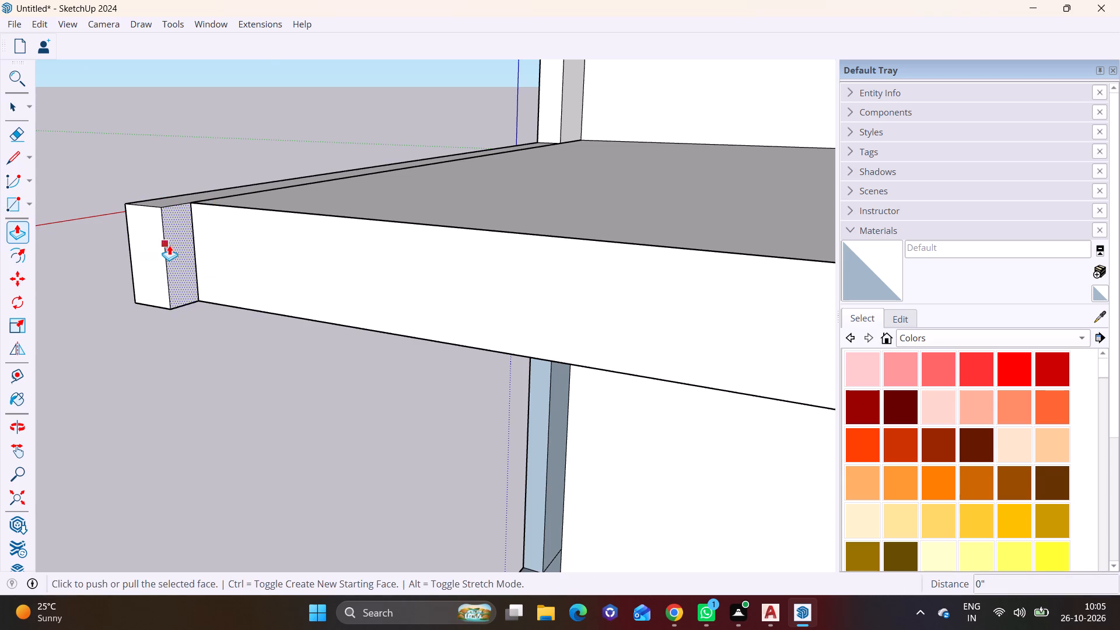
{"action": "left_click", "coordinate": [171, 245]}
{"action": "scroll", "coordinate": [395, 277], "scroll_direction": "down", "scroll_amount": 11}
{"action": "middle_click_drag", "start_coordinate": [534, 310], "coordinate": [376, 303], "text": "shift"}
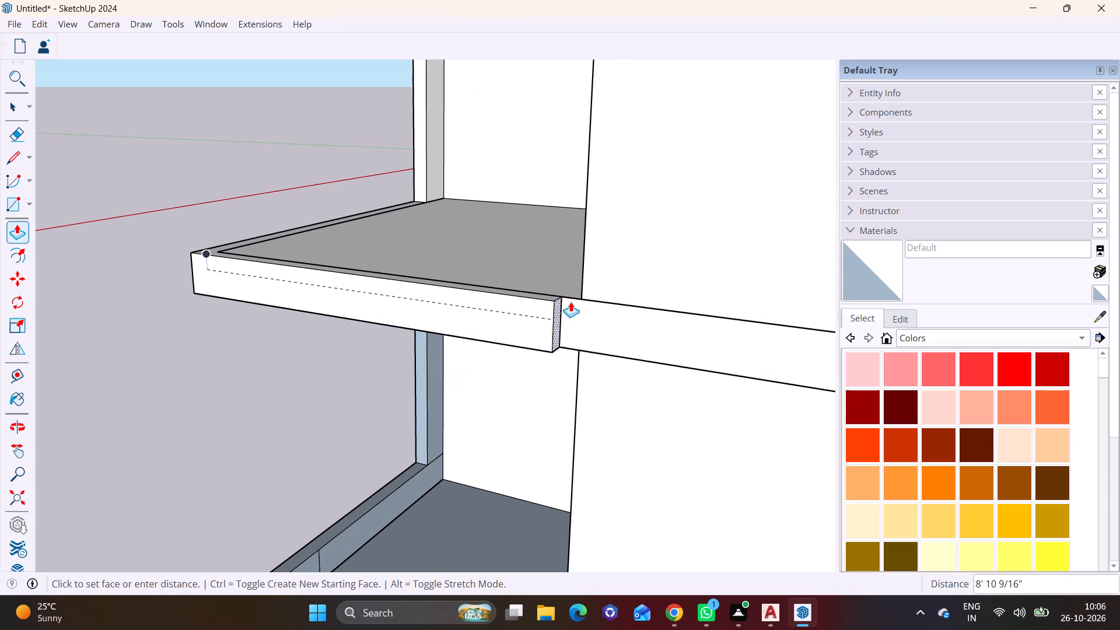
{"action": "left_click", "coordinate": [584, 264]}
{"action": "key", "text": "space"}
{"action": "left_click", "coordinate": [123, 346]}
{"action": "scroll", "coordinate": [166, 335], "scroll_direction": "down", "scroll_amount": 4}
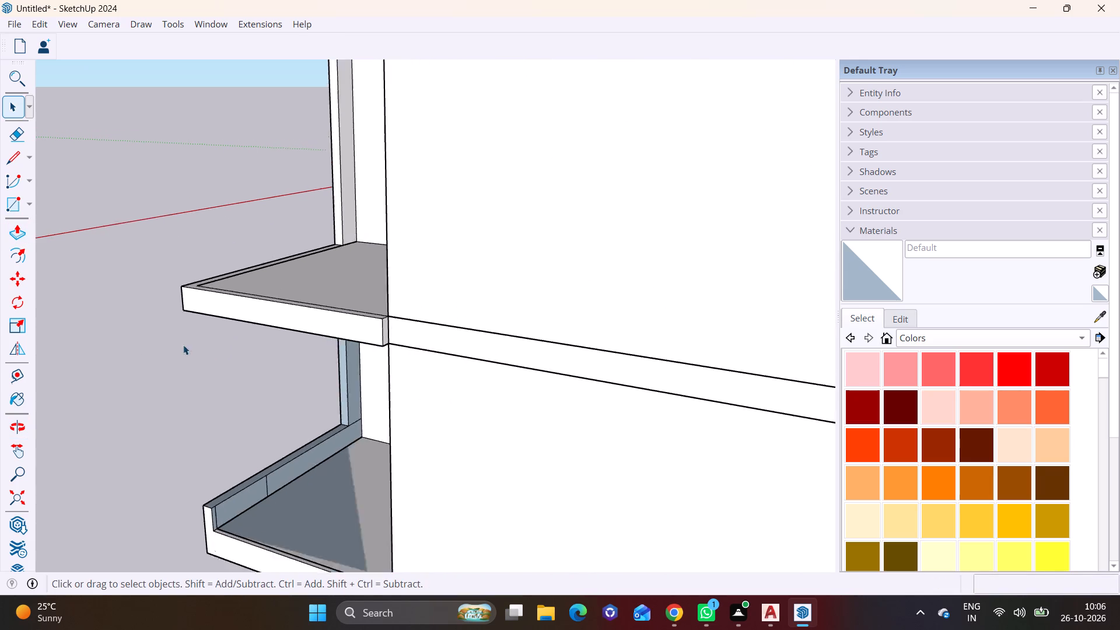
Examine the corner bays on the lower storeys from the front, the side and below, including the bottom parapet's underside.
{"action": "middle_click_drag", "start_coordinate": [210, 377], "coordinate": [531, 377]}
{"action": "middle_click_drag", "start_coordinate": [418, 392], "coordinate": [542, 297]}
{"action": "scroll", "coordinate": [533, 367], "scroll_direction": "down", "scroll_amount": 4}
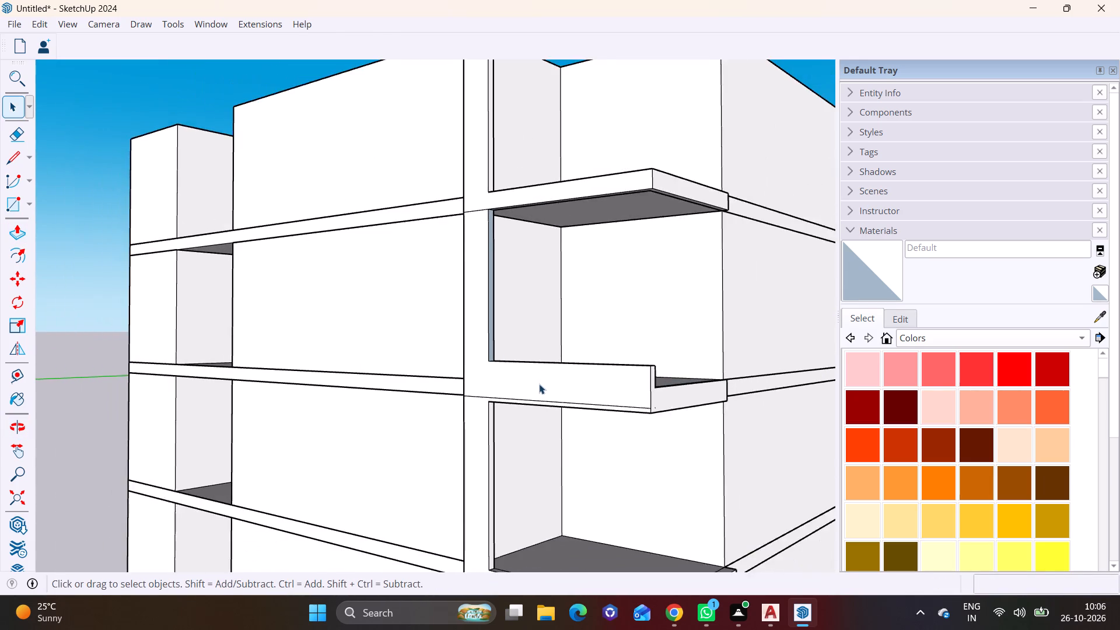
{"action": "scroll", "coordinate": [539, 384], "scroll_direction": "down", "scroll_amount": 2}
{"action": "middle_click_drag", "start_coordinate": [542, 394], "coordinate": [365, 230], "text": "shift"}
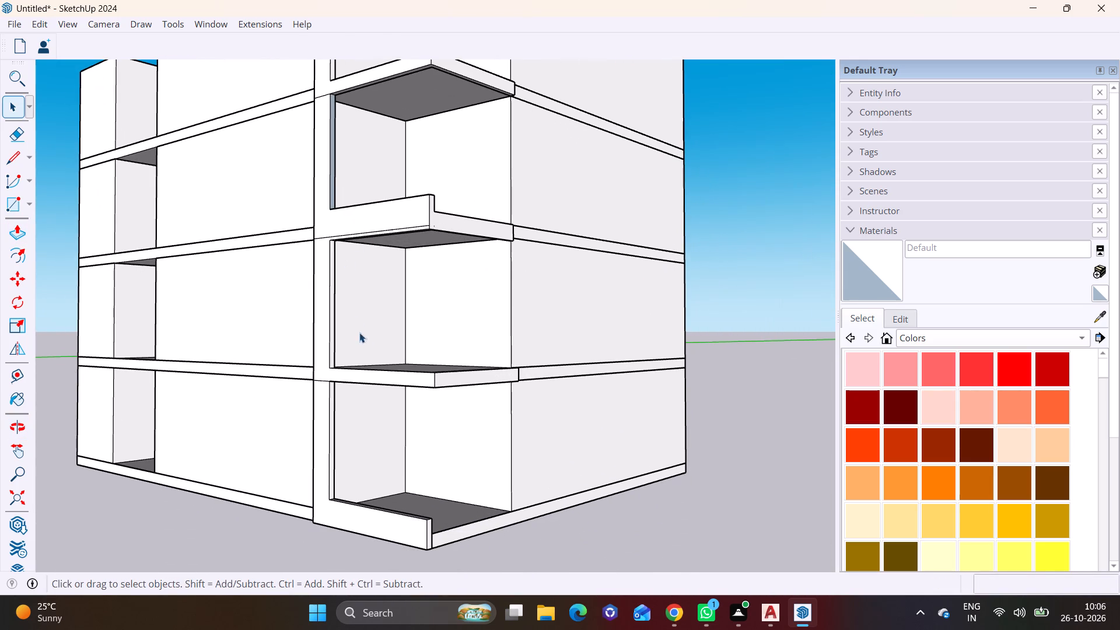
{"action": "middle_click_drag", "start_coordinate": [391, 372], "coordinate": [341, 388]}
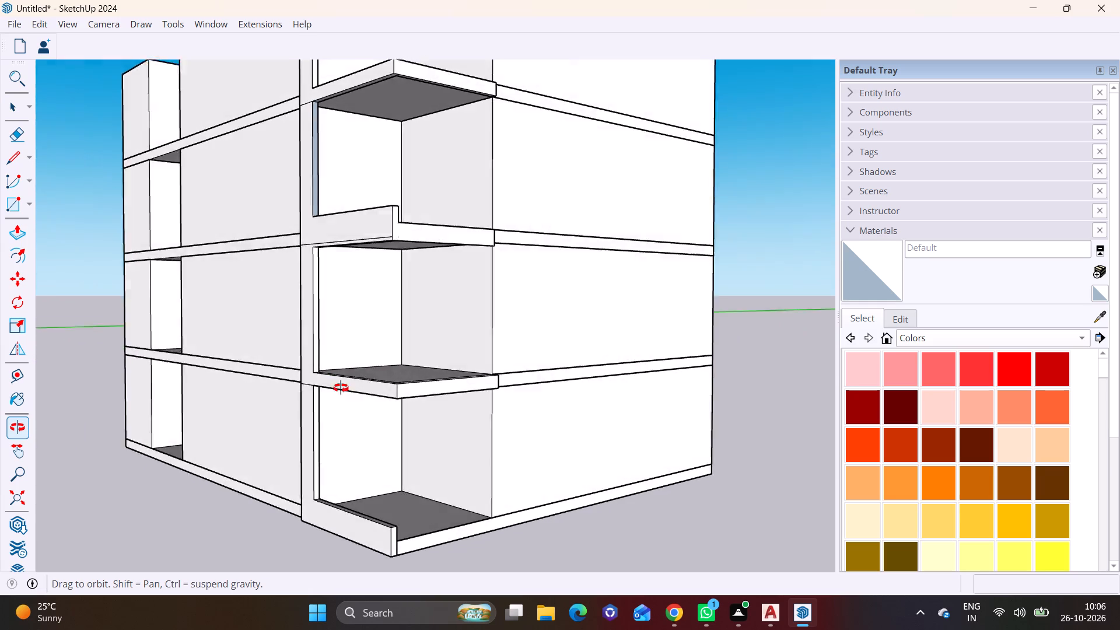
{"action": "middle_click_drag", "start_coordinate": [341, 388], "coordinate": [270, 423]}
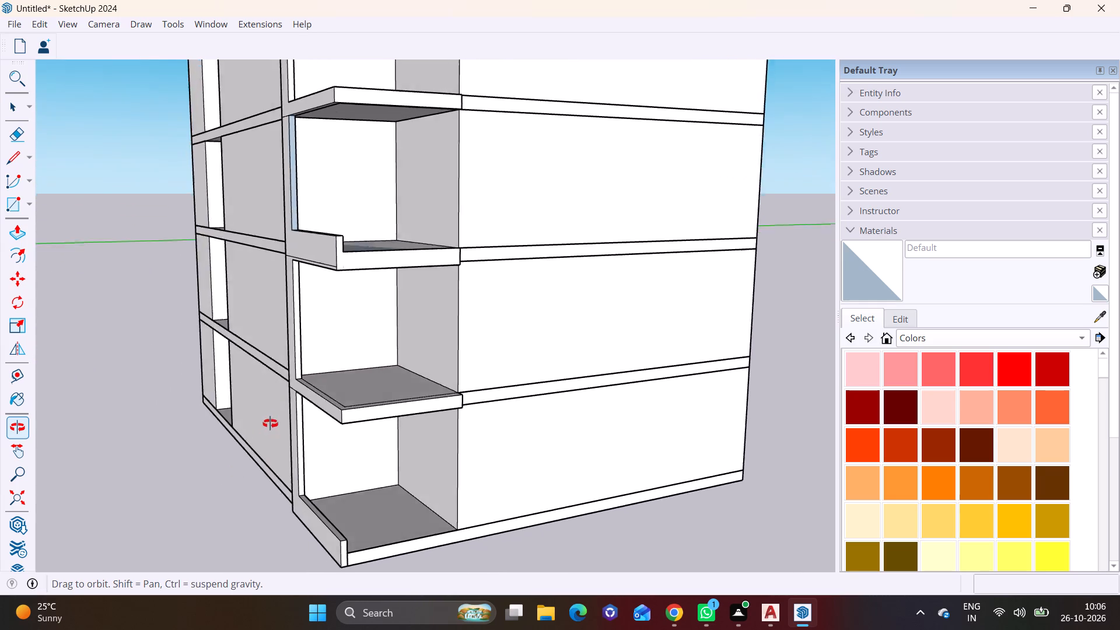
{"action": "middle_click_drag", "start_coordinate": [270, 423], "coordinate": [505, 379]}
{"action": "scroll", "coordinate": [330, 391], "scroll_direction": "up", "scroll_amount": 2}
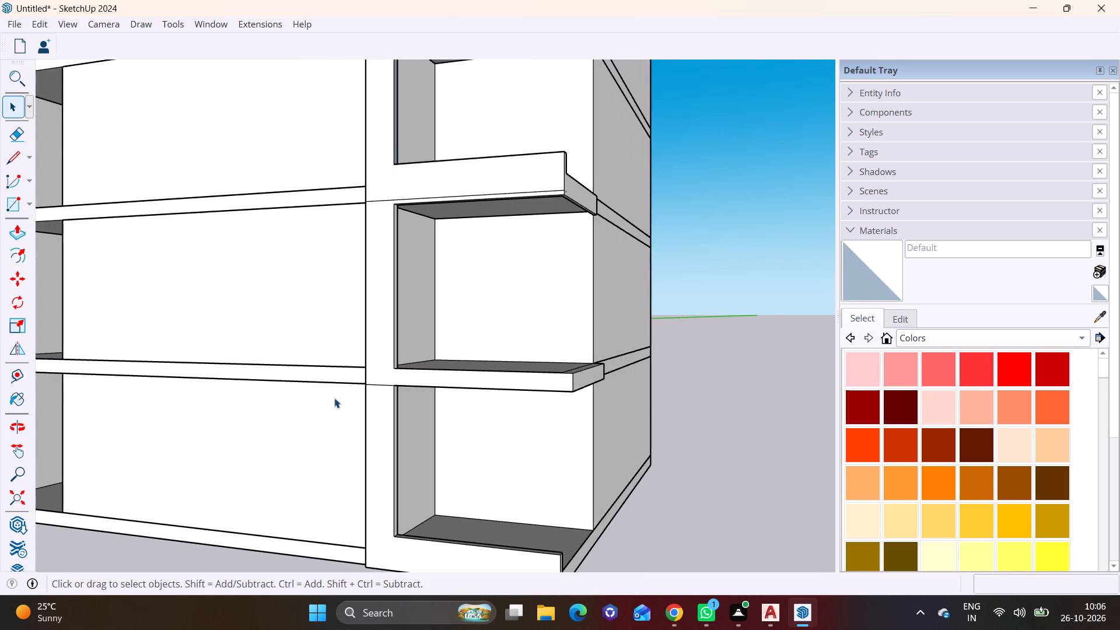
{"action": "middle_click_drag", "start_coordinate": [360, 402], "coordinate": [437, 416]}
{"action": "scroll", "coordinate": [442, 414], "scroll_direction": "down", "scroll_amount": 2}
{"action": "middle_click_drag", "start_coordinate": [443, 430], "coordinate": [389, 363], "text": "shift"}
{"action": "middle_click_drag", "start_coordinate": [430, 385], "coordinate": [320, 276]}
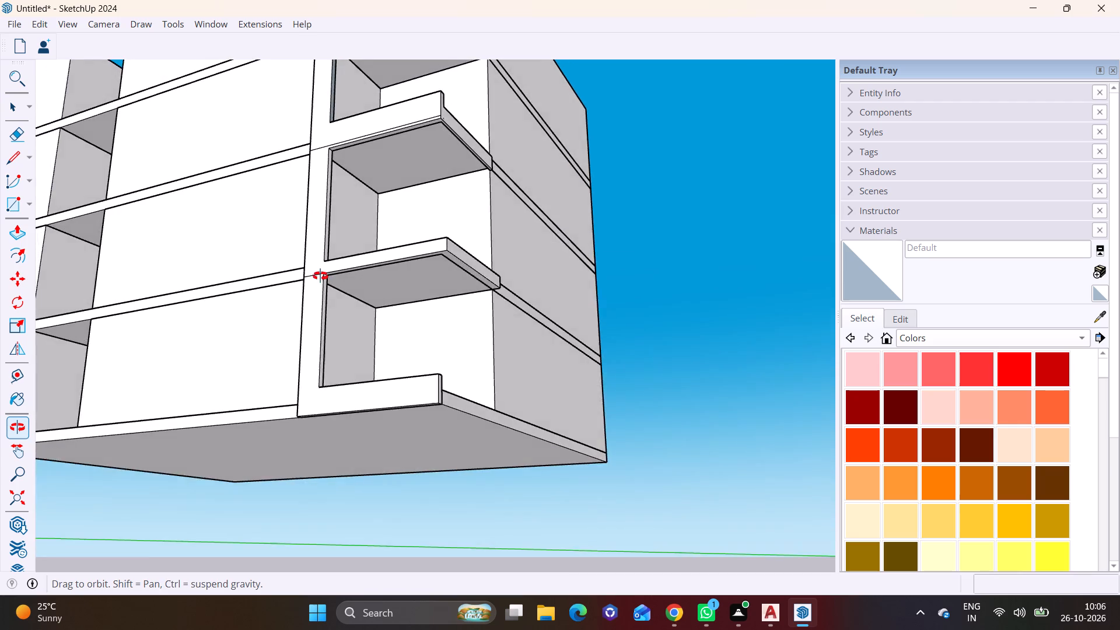
{"action": "middle_click_drag", "start_coordinate": [320, 276], "coordinate": [289, 401]}
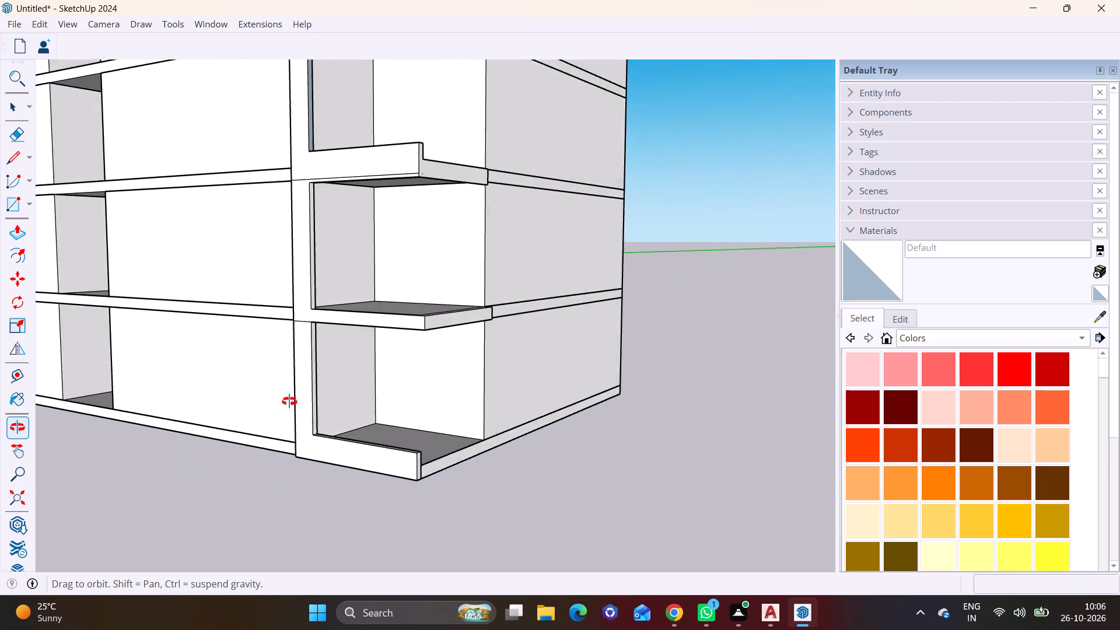
{"action": "middle_click_drag", "start_coordinate": [289, 401], "coordinate": [341, 307]}
{"action": "scroll", "coordinate": [440, 438], "scroll_direction": "up", "scroll_amount": 3}
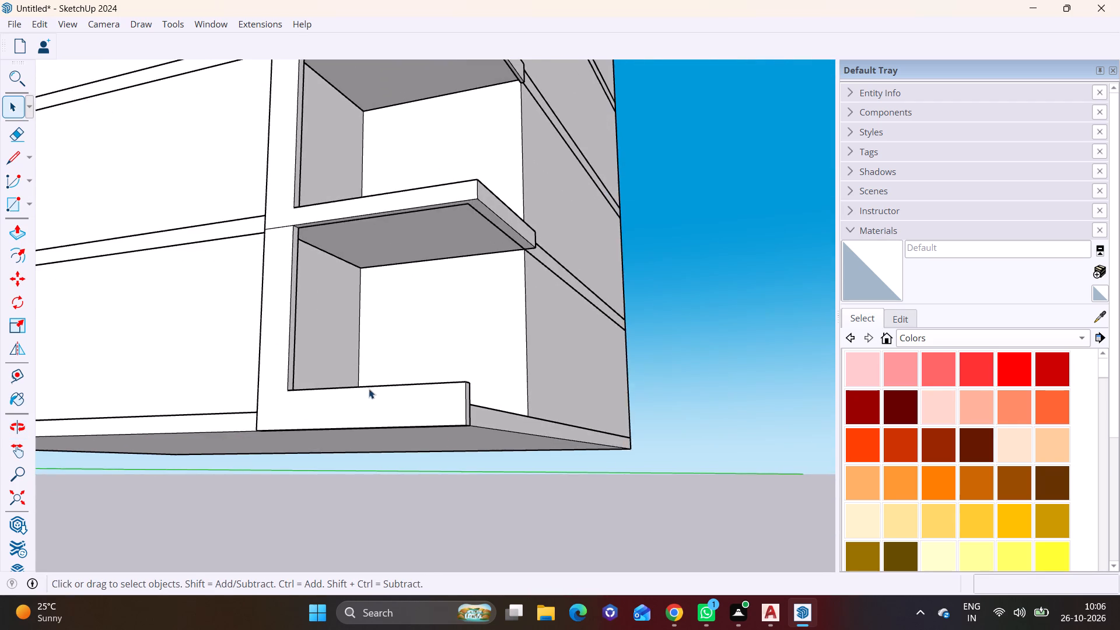
{"action": "middle_click_drag", "start_coordinate": [369, 387], "coordinate": [360, 314]}
{"action": "scroll", "coordinate": [377, 323], "scroll_direction": "up", "scroll_amount": 3}
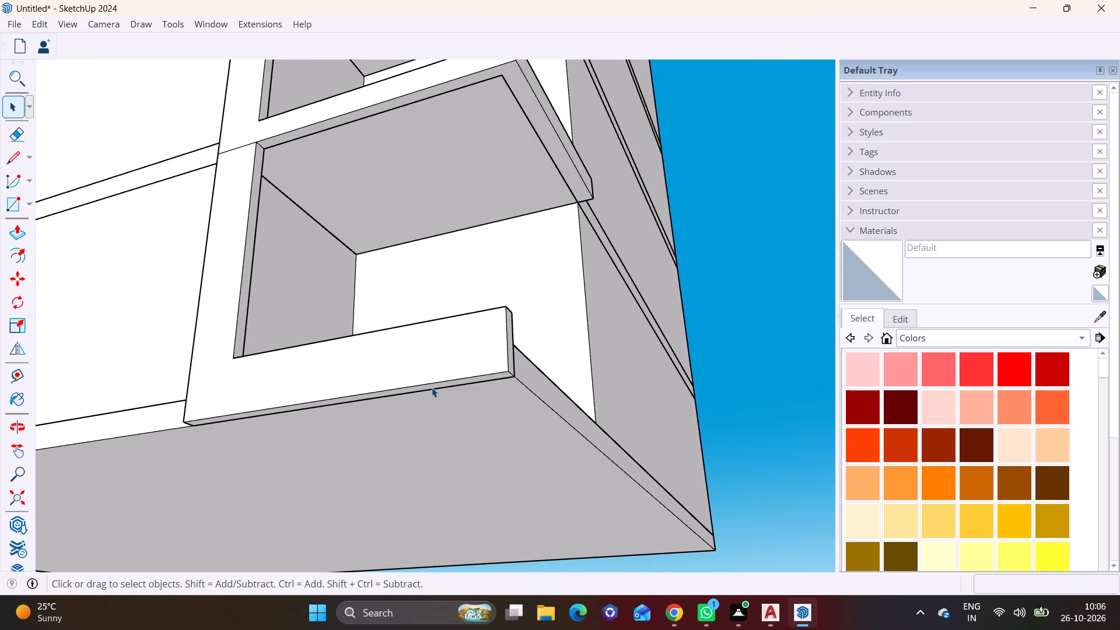
Push/pull the underside of the bottom storey's corner parapet upward 1' to the slab's top level.
{"action": "left_click", "coordinate": [432, 387]}
{"action": "scroll", "coordinate": [432, 387], "scroll_direction": "up", "scroll_amount": 5}
{"action": "left_click", "coordinate": [433, 385]}
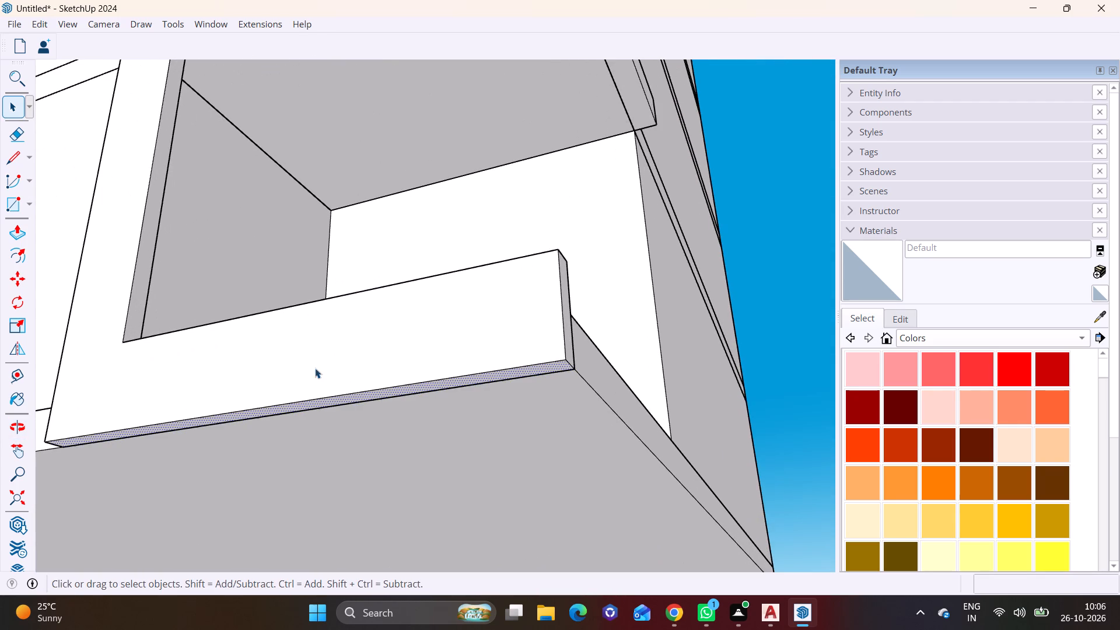
{"action": "left_click", "coordinate": [15, 228]}
{"action": "left_click", "coordinate": [359, 391]}
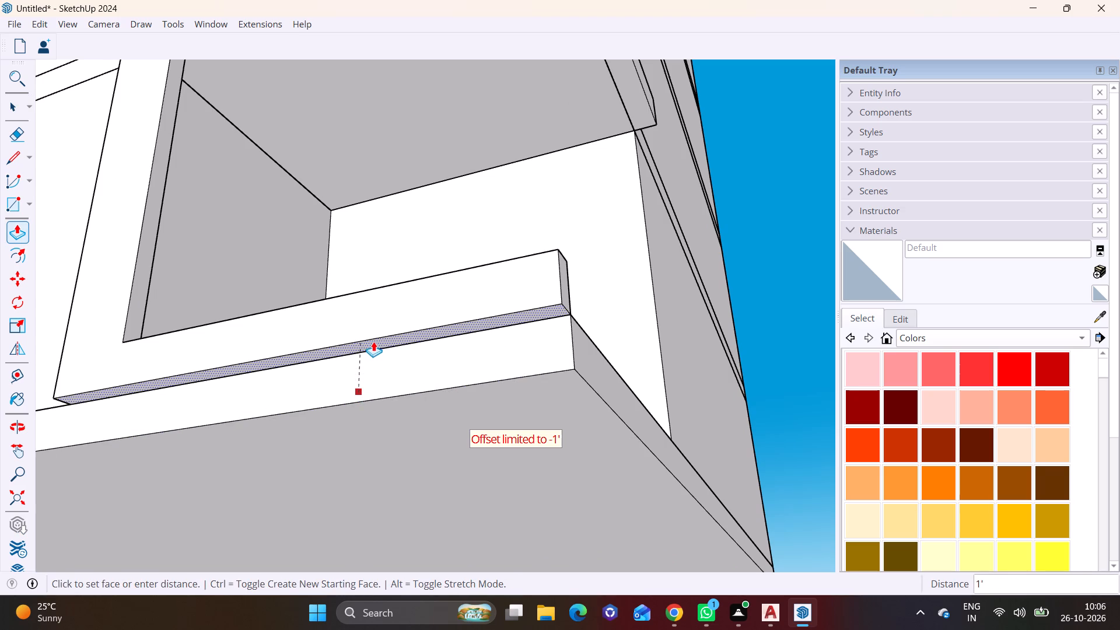
{"action": "left_click", "coordinate": [324, 339]}
Draw a rectangle about 1' 8" wide and 1' high on the bottom slab's front face at the outer corner, beneath the parapet.
{"action": "middle_click_drag", "start_coordinate": [396, 359], "coordinate": [262, 442]}
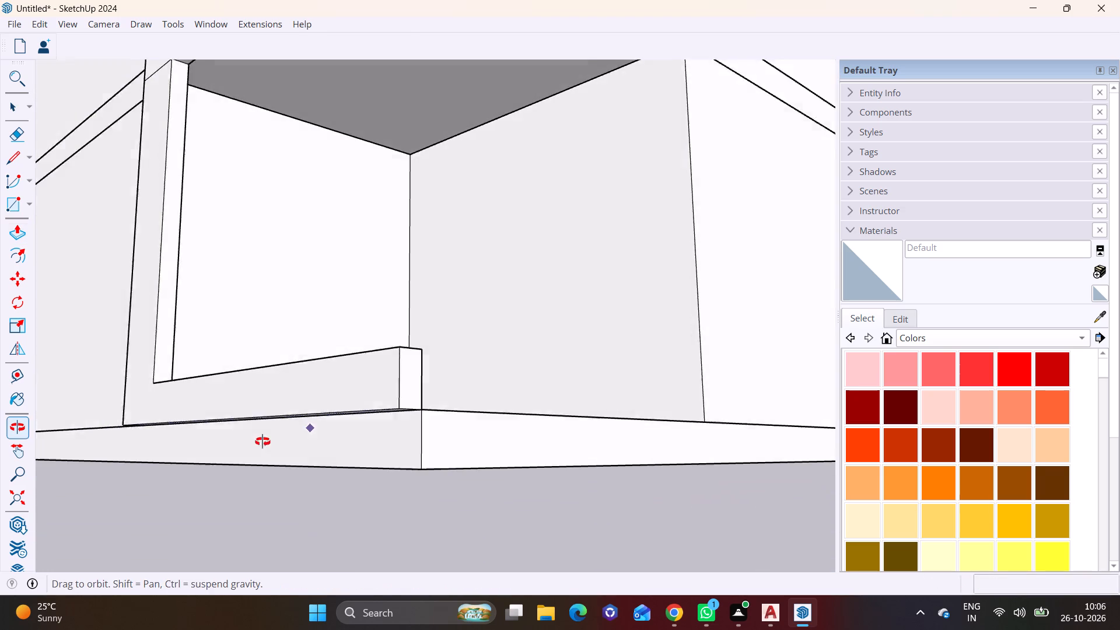
{"action": "middle_click_drag", "start_coordinate": [262, 442], "coordinate": [251, 446]}
{"action": "middle_click_drag", "start_coordinate": [157, 407], "coordinate": [296, 372]}
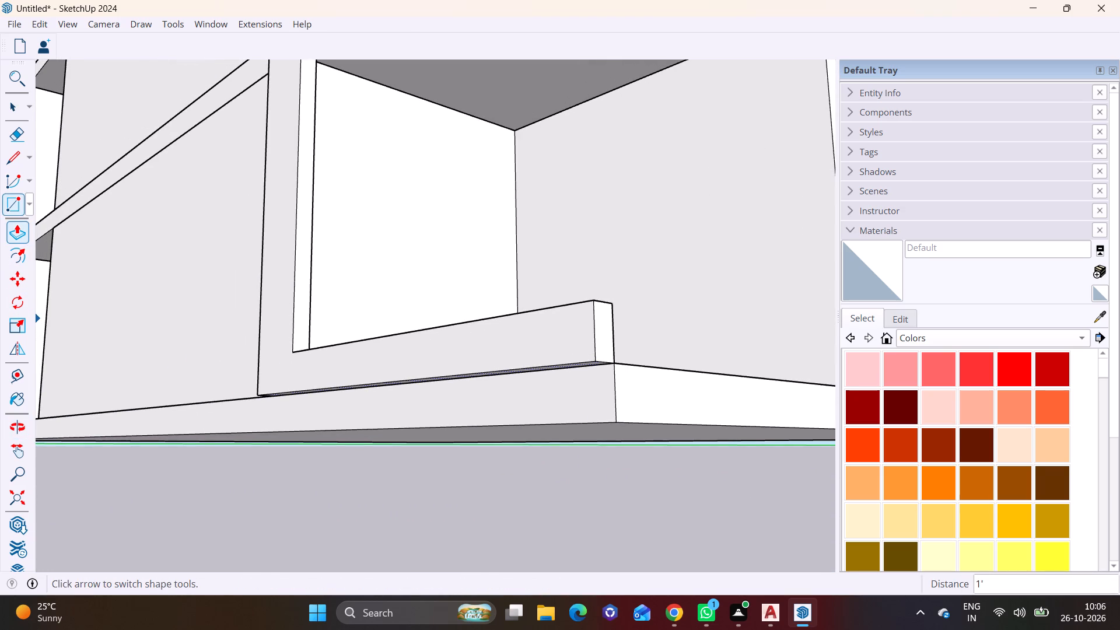
{"action": "left_click", "coordinate": [30, 206]}
{"action": "left_click", "coordinate": [34, 225]}
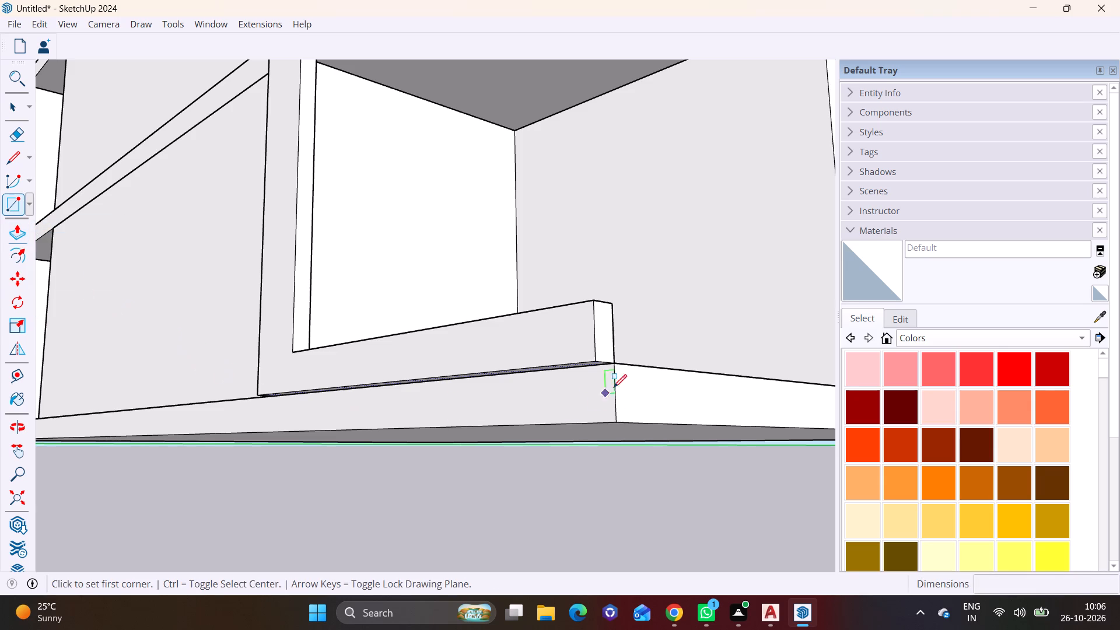
{"action": "left_click", "coordinate": [615, 367]}
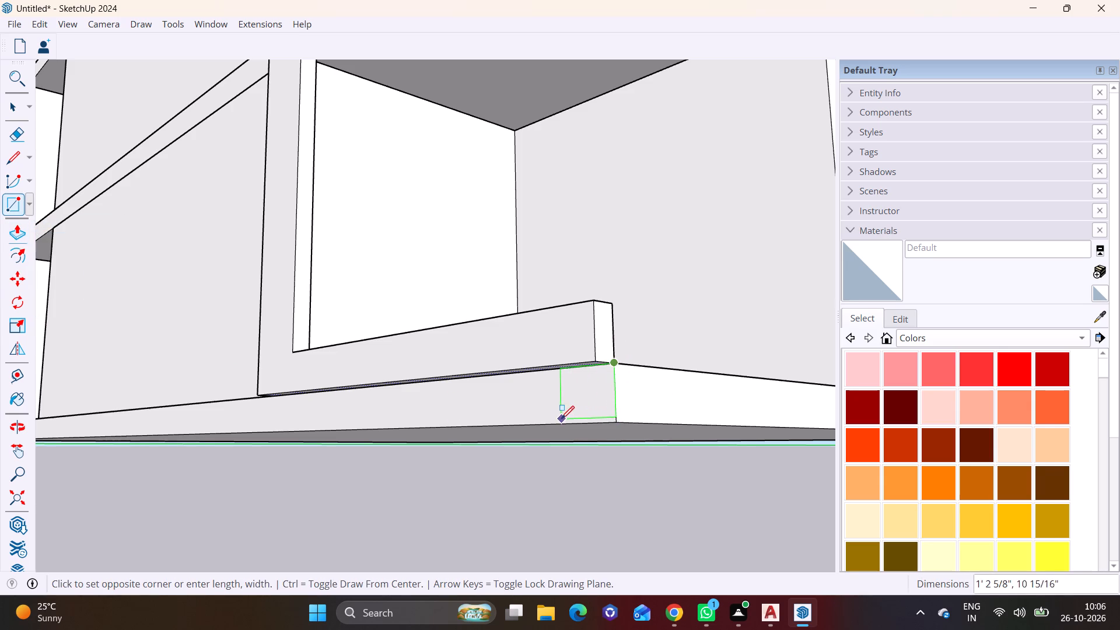
{"action": "middle_click_drag", "start_coordinate": [556, 415], "coordinate": [725, 437]}
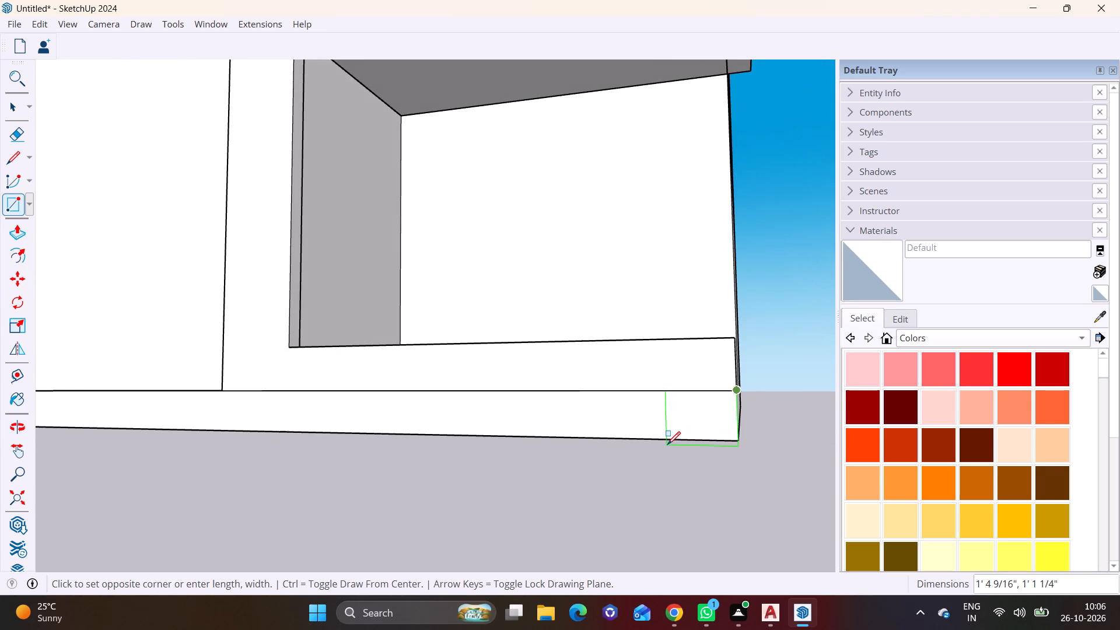
{"action": "middle_click_drag", "start_coordinate": [667, 444], "coordinate": [684, 466]}
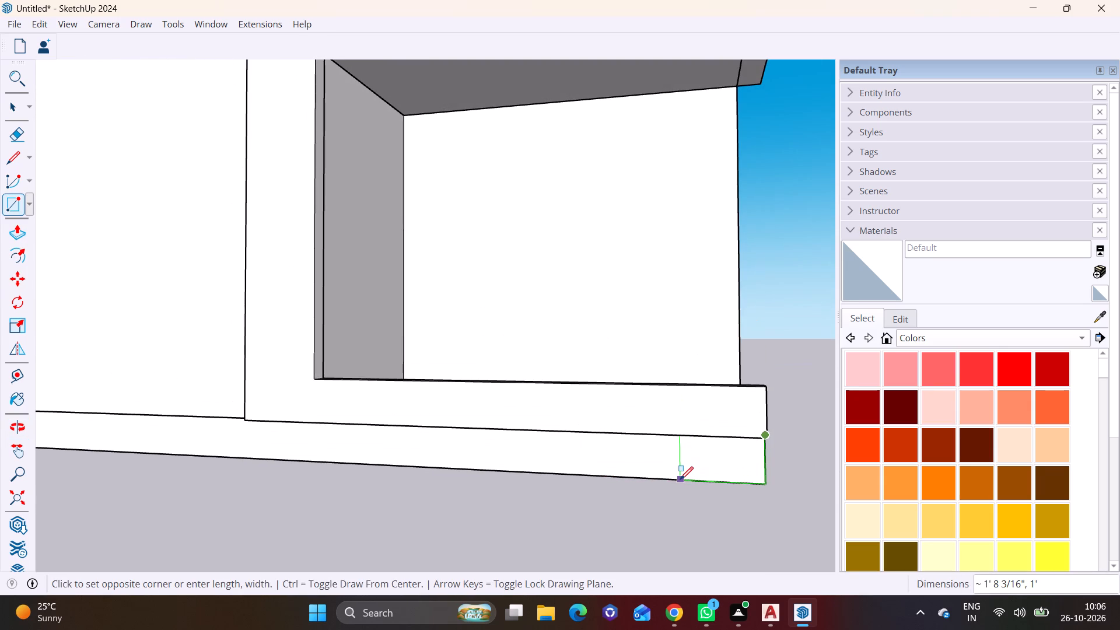
{"action": "left_click", "coordinate": [680, 480]}
Push/pull the corner rectangle on the bottom slab's front face outward, flush with the parapet's front face.
{"action": "key", "text": "space"}
{"action": "left_click", "coordinate": [701, 462]}
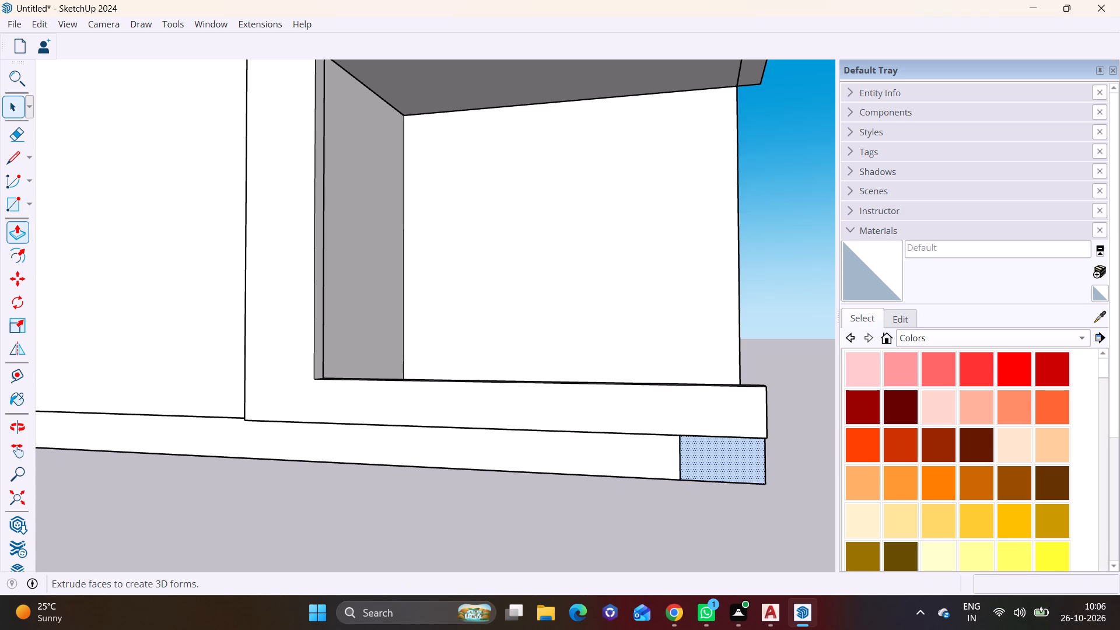
{"action": "left_click", "coordinate": [14, 228]}
{"action": "left_click", "coordinate": [706, 460]}
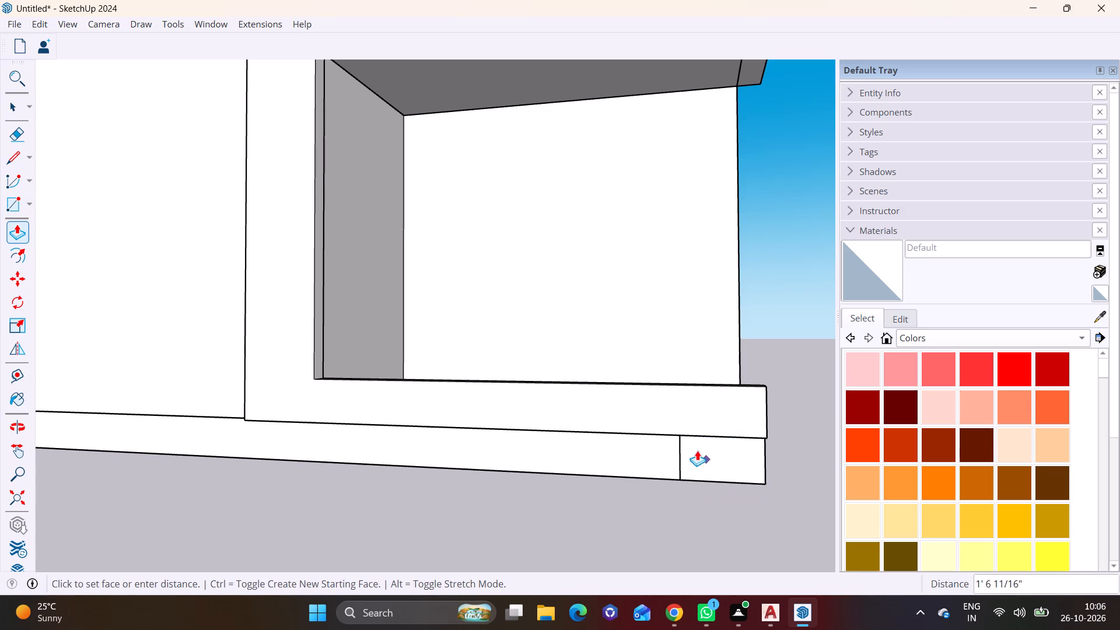
{"action": "middle_click_drag", "start_coordinate": [697, 450], "coordinate": [441, 489]}
{"action": "left_click", "coordinate": [492, 503]}
{"action": "middle_click_drag", "start_coordinate": [430, 505], "coordinate": [485, 505]}
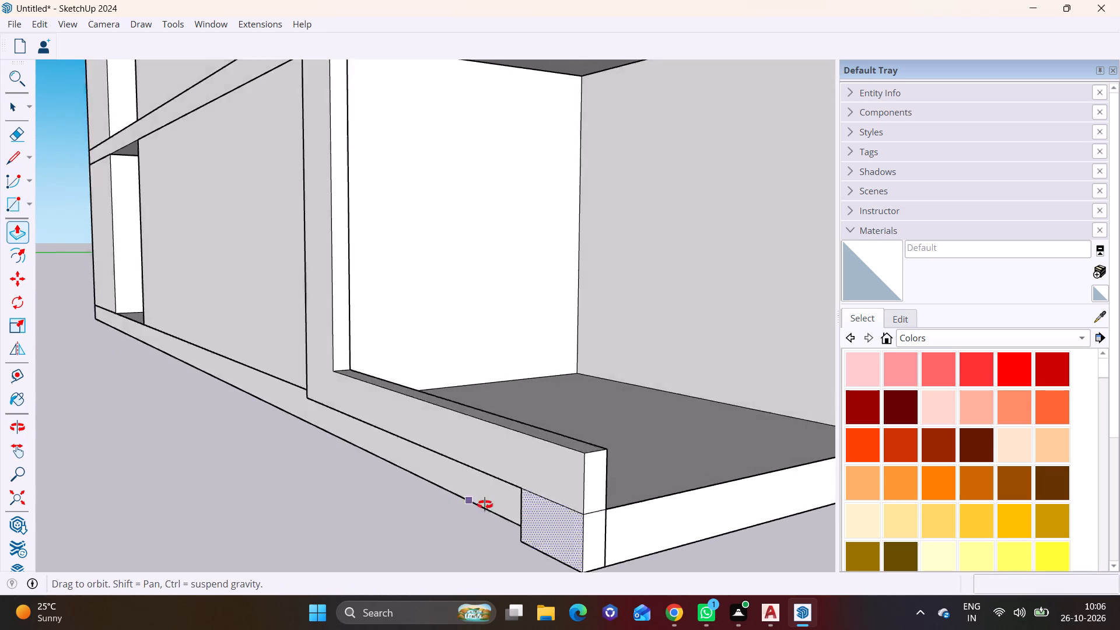
Push/pull the corner block's inner end face about 10' 2" along the bottom slab to the post's far edge, forming the front band.
{"action": "middle_click_drag", "start_coordinate": [485, 505], "coordinate": [655, 498]}
{"action": "scroll", "coordinate": [575, 473], "scroll_direction": "down", "scroll_amount": 6}
{"action": "middle_click_drag", "start_coordinate": [525, 471], "coordinate": [281, 479], "text": "shift"}
{"action": "middle_click_drag", "start_coordinate": [373, 477], "coordinate": [503, 496]}
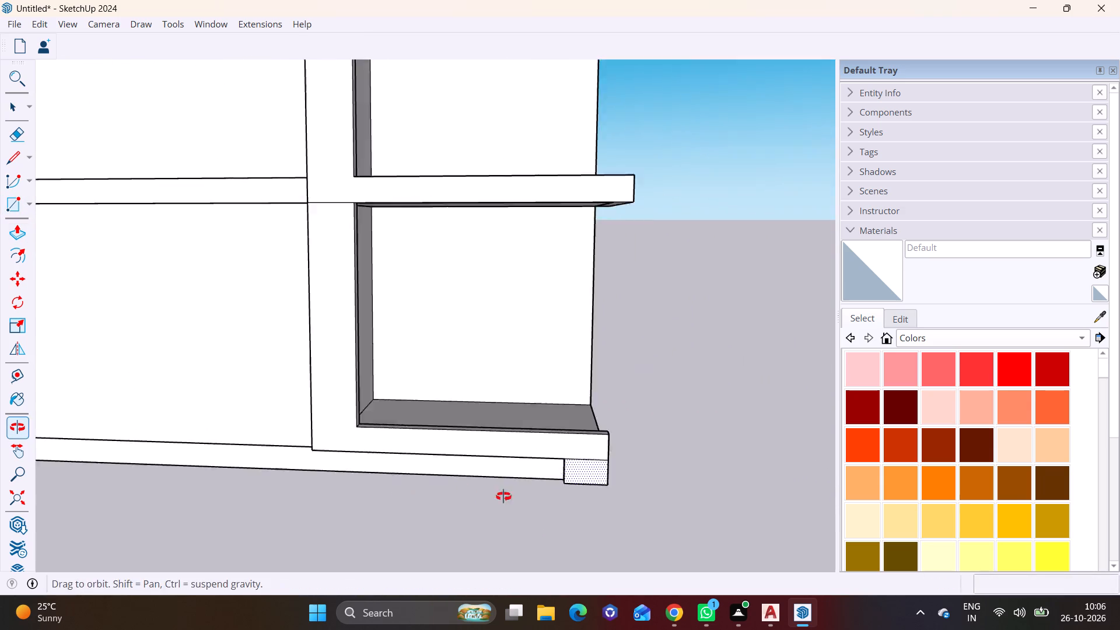
{"action": "middle_click_drag", "start_coordinate": [503, 496], "coordinate": [608, 496]}
{"action": "scroll", "coordinate": [640, 478], "scroll_direction": "up", "scroll_amount": 8}
{"action": "key", "text": "space"}
{"action": "left_click", "coordinate": [627, 429]}
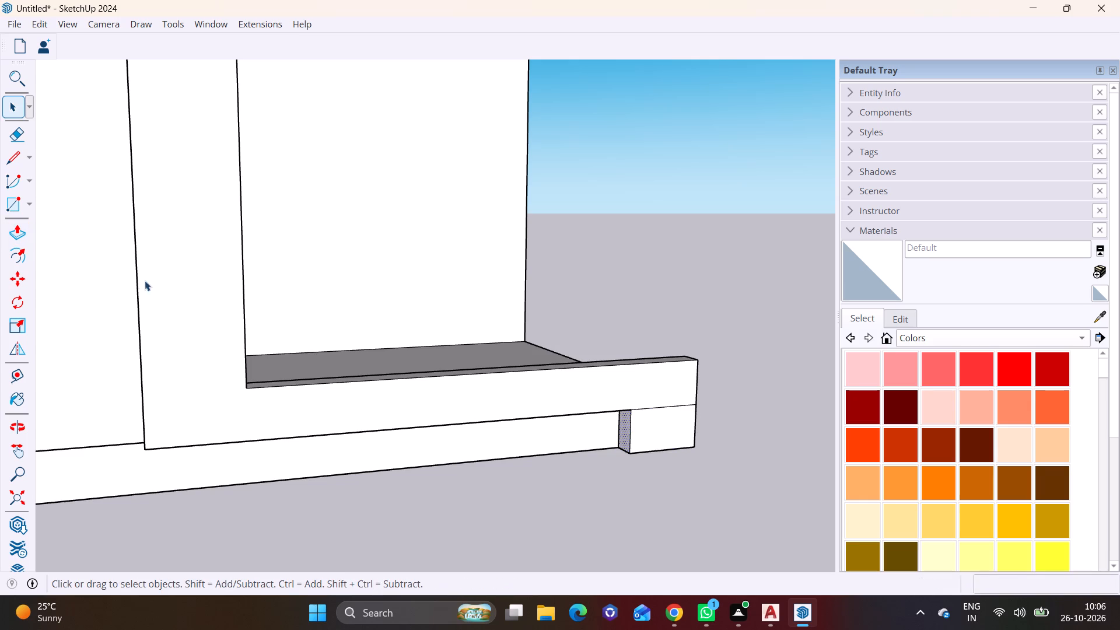
{"action": "left_click", "coordinate": [17, 231]}
{"action": "left_click", "coordinate": [628, 431]}
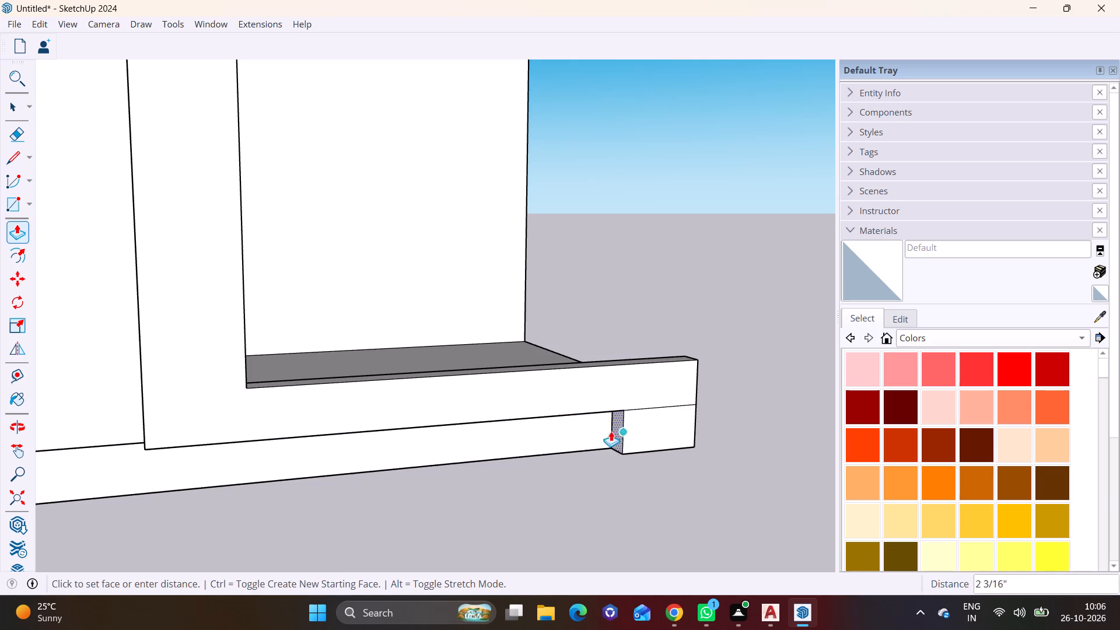
{"action": "middle_click_drag", "start_coordinate": [353, 462], "coordinate": [464, 462], "text": "shift"}
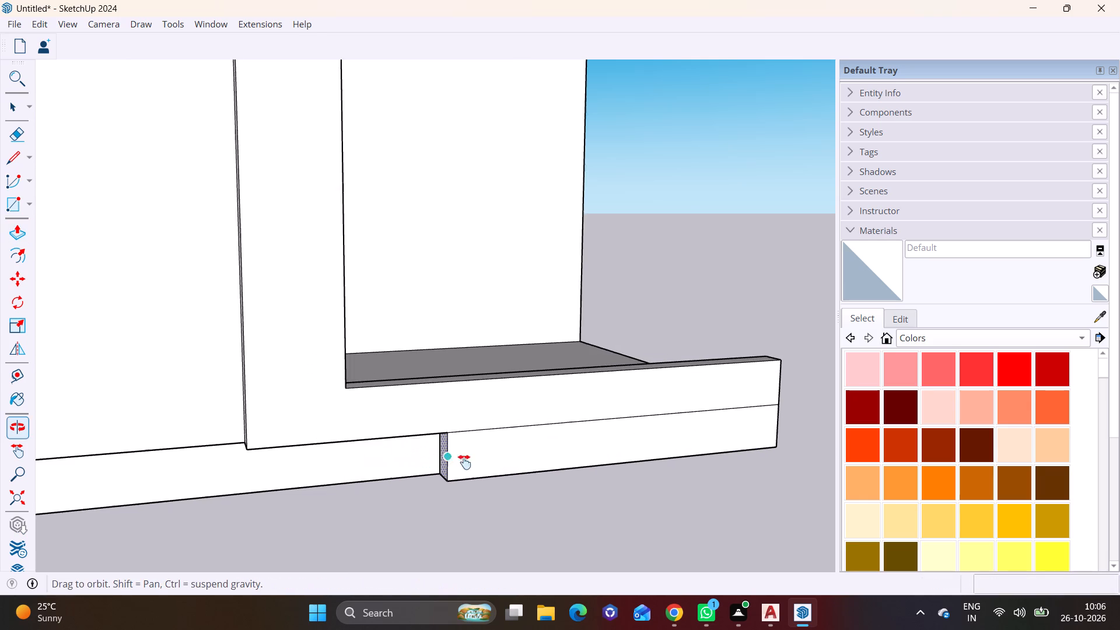
{"action": "middle_click_drag", "start_coordinate": [464, 462], "coordinate": [589, 462], "text": "shift"}
{"action": "left_click", "coordinate": [394, 446]}
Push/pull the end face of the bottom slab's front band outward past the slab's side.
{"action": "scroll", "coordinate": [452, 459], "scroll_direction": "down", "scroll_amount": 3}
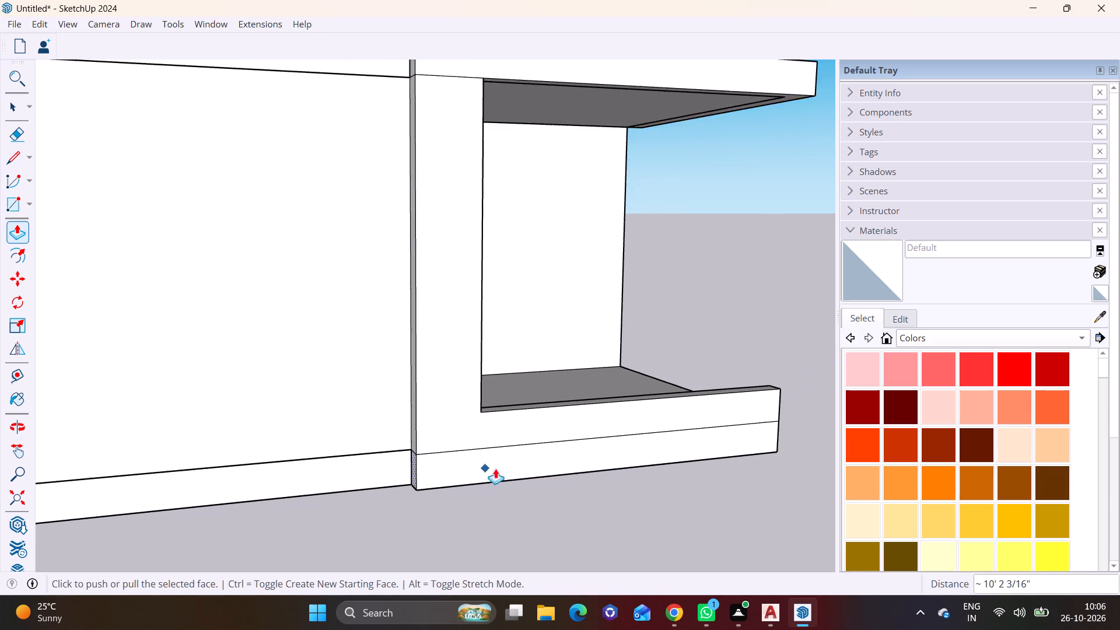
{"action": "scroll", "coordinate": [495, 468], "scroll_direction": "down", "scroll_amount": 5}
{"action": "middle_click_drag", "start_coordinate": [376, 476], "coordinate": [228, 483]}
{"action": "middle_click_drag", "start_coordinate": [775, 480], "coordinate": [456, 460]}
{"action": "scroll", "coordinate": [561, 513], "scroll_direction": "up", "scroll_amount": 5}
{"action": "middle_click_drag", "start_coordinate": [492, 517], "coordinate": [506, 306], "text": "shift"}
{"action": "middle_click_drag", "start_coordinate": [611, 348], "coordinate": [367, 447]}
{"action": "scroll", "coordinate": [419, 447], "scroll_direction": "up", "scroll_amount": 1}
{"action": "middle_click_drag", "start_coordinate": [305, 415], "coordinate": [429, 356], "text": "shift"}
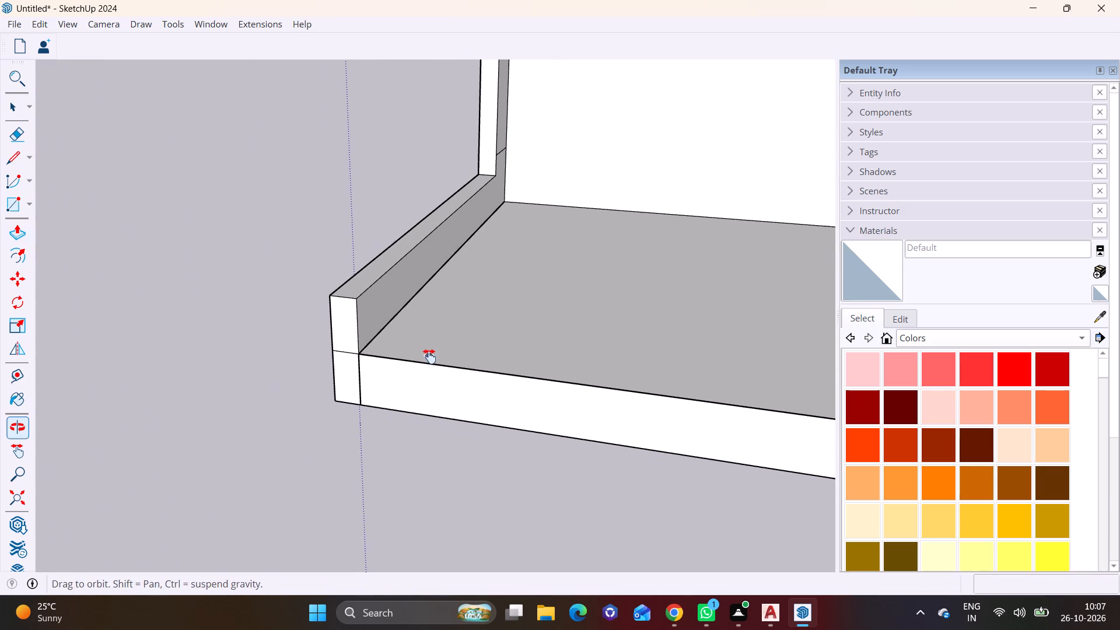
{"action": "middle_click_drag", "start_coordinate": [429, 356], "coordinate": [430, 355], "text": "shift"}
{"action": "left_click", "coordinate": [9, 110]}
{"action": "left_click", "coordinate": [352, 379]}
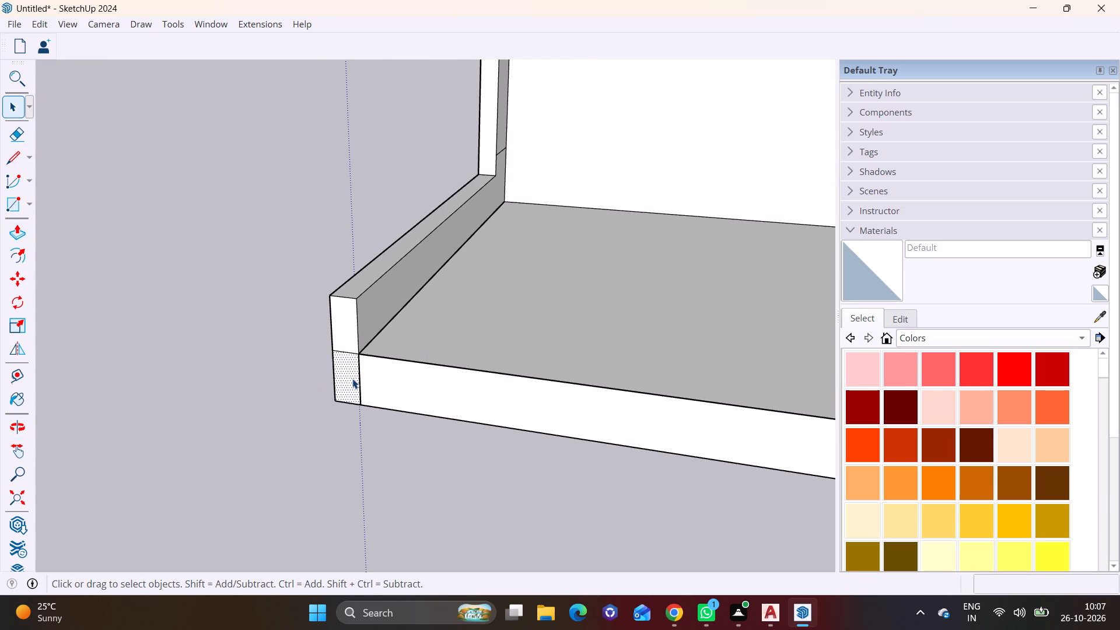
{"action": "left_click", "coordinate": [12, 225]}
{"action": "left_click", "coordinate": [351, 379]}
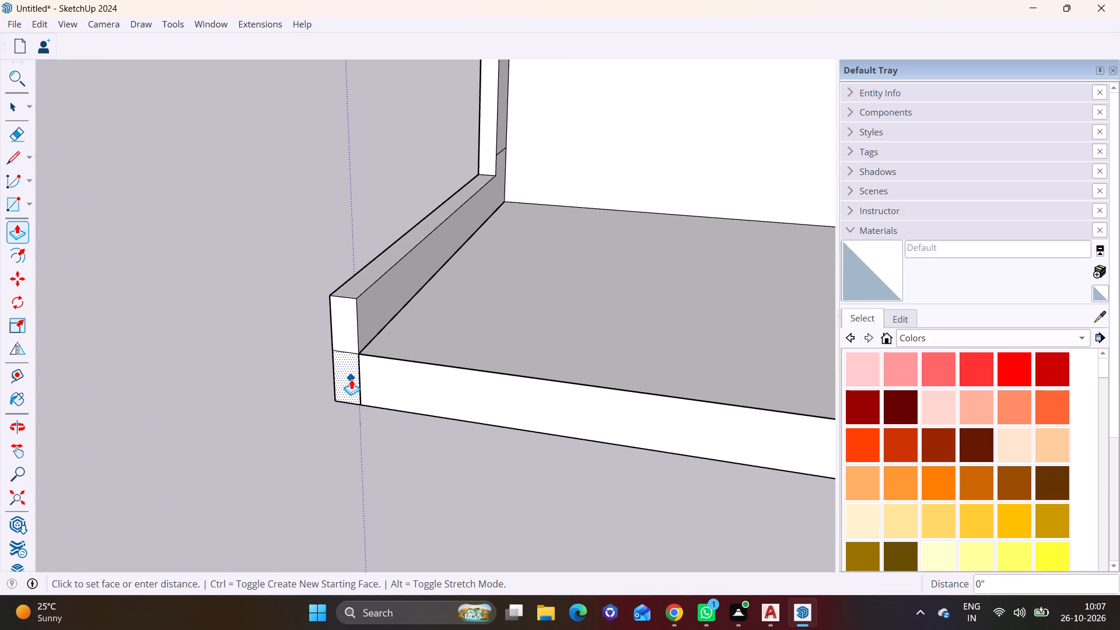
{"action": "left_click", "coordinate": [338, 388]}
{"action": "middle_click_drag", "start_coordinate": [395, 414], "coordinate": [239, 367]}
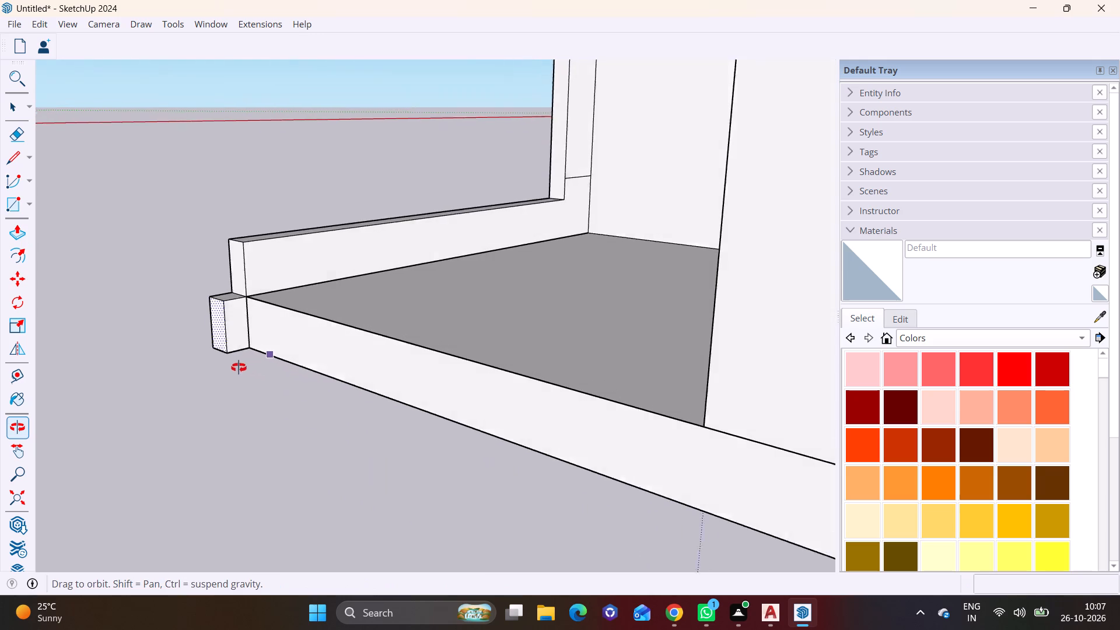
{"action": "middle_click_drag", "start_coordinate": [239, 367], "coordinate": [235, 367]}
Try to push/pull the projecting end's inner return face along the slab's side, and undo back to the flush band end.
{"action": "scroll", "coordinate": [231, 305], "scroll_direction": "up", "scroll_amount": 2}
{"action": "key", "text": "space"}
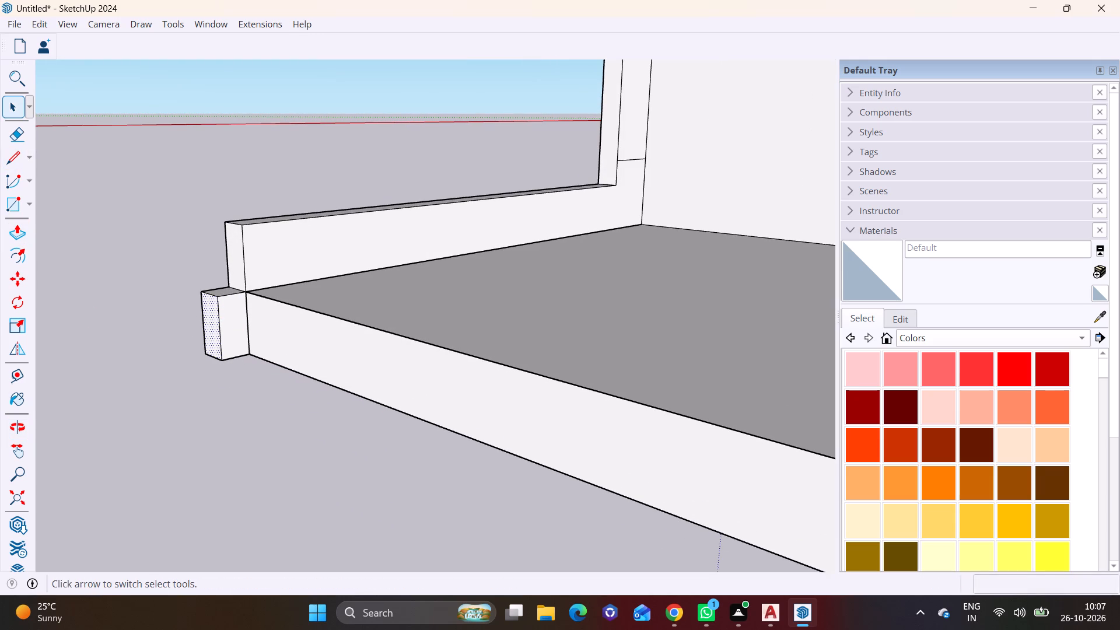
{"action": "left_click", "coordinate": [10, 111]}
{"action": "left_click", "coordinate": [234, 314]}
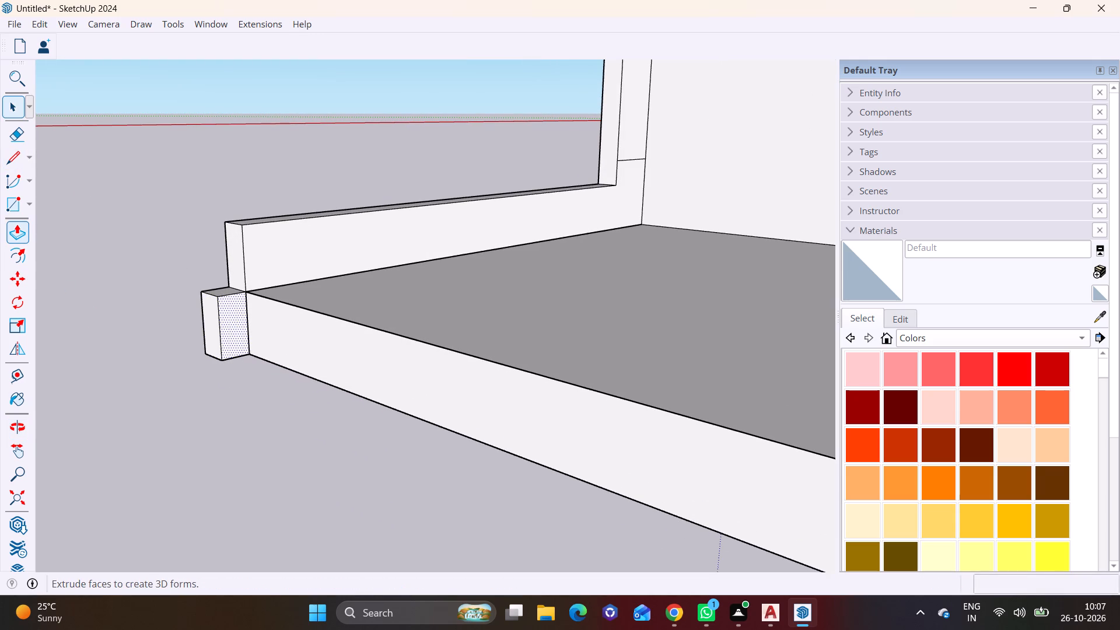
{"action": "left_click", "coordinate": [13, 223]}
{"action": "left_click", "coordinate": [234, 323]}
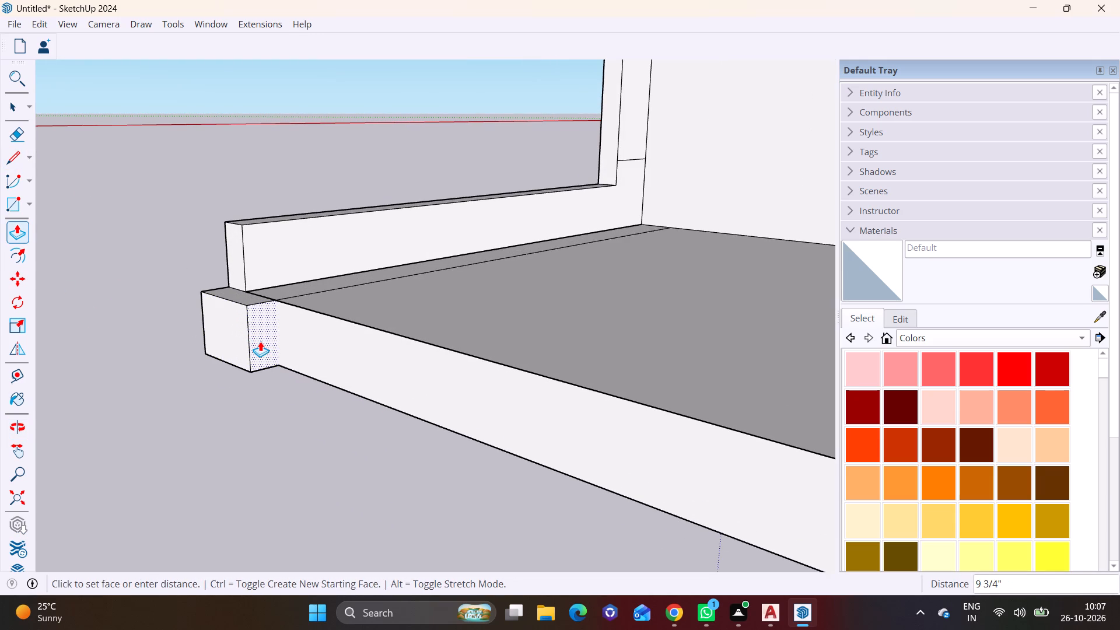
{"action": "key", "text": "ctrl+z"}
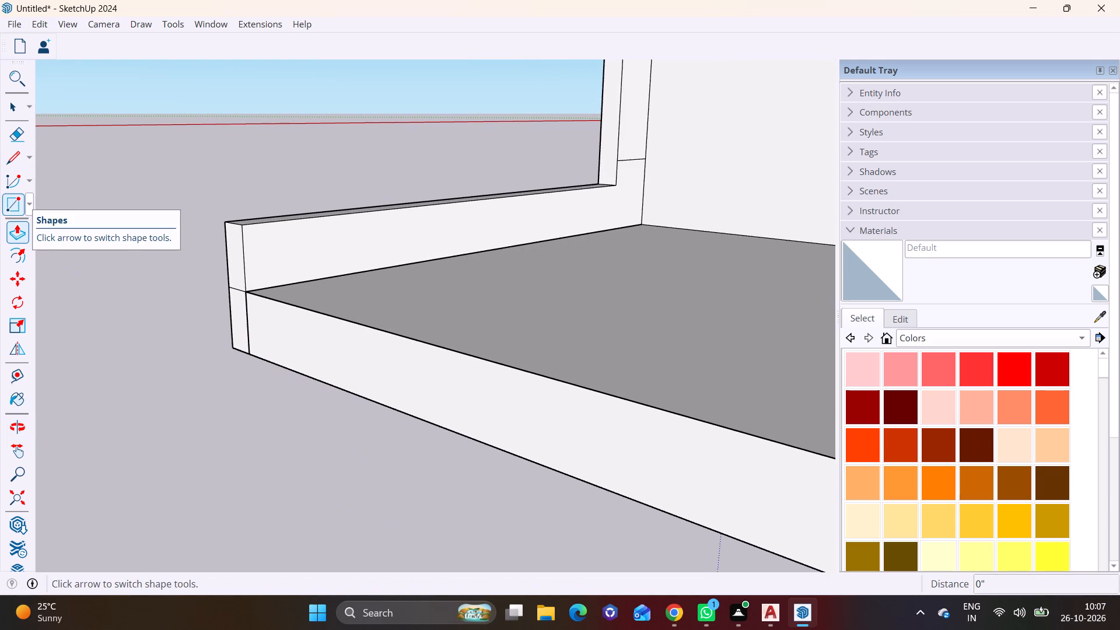
Push/pull the end face of the bottom slab's front band outward about 5 13/16" past the slab's side.
{"action": "left_click", "coordinate": [12, 110]}
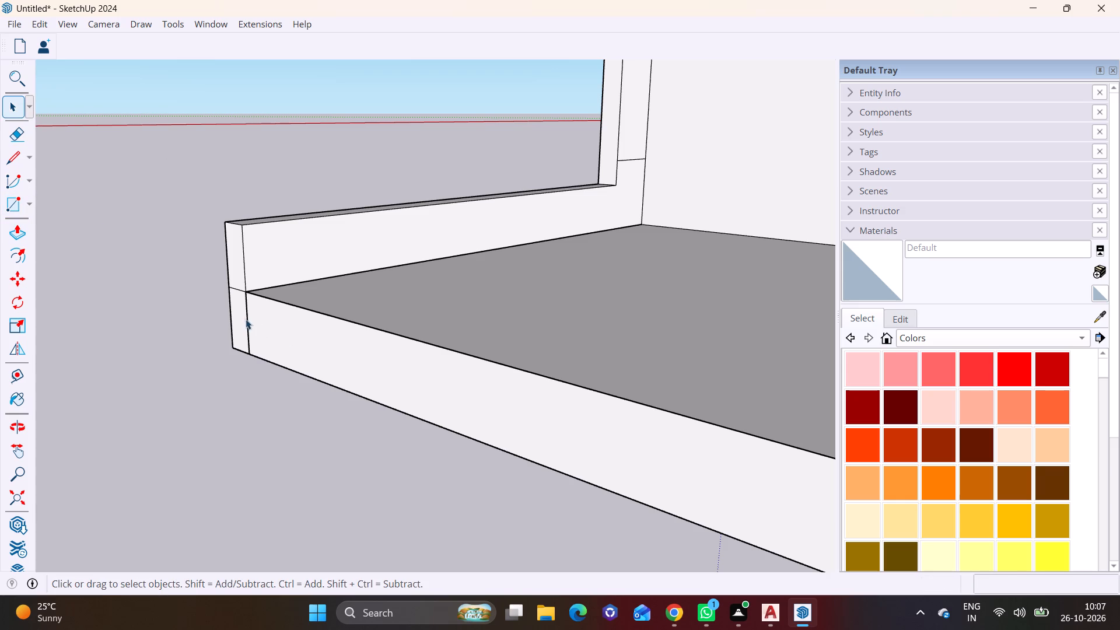
{"action": "left_click", "coordinate": [235, 315]}
{"action": "left_click", "coordinate": [12, 230]}
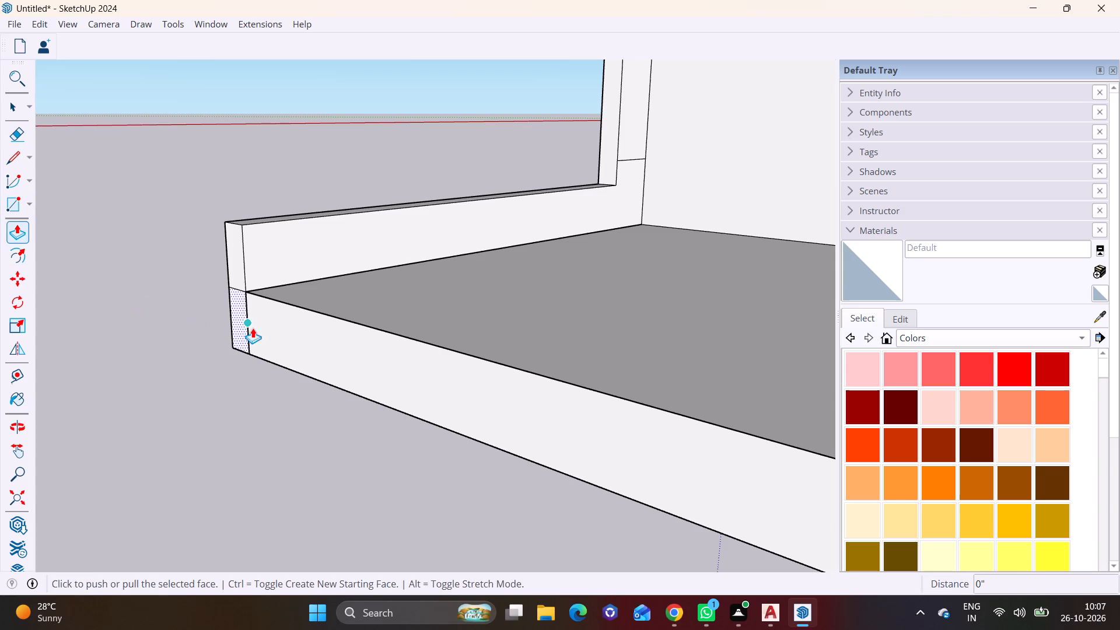
{"action": "left_click", "coordinate": [240, 322]}
{"action": "left_click", "coordinate": [213, 330]}
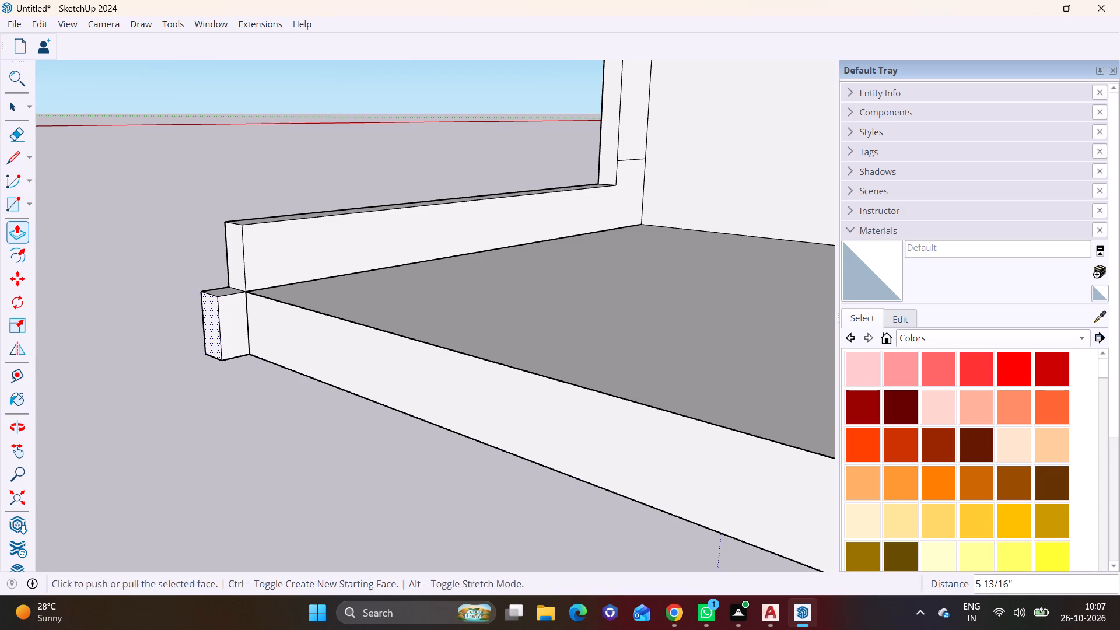
Draw a rectangle about 4 5/8" by 1' over the inner return face of the projecting bottom band end.
{"action": "left_click", "coordinate": [24, 204]}
{"action": "left_click", "coordinate": [26, 197]}
{"action": "left_click", "coordinate": [36, 219]}
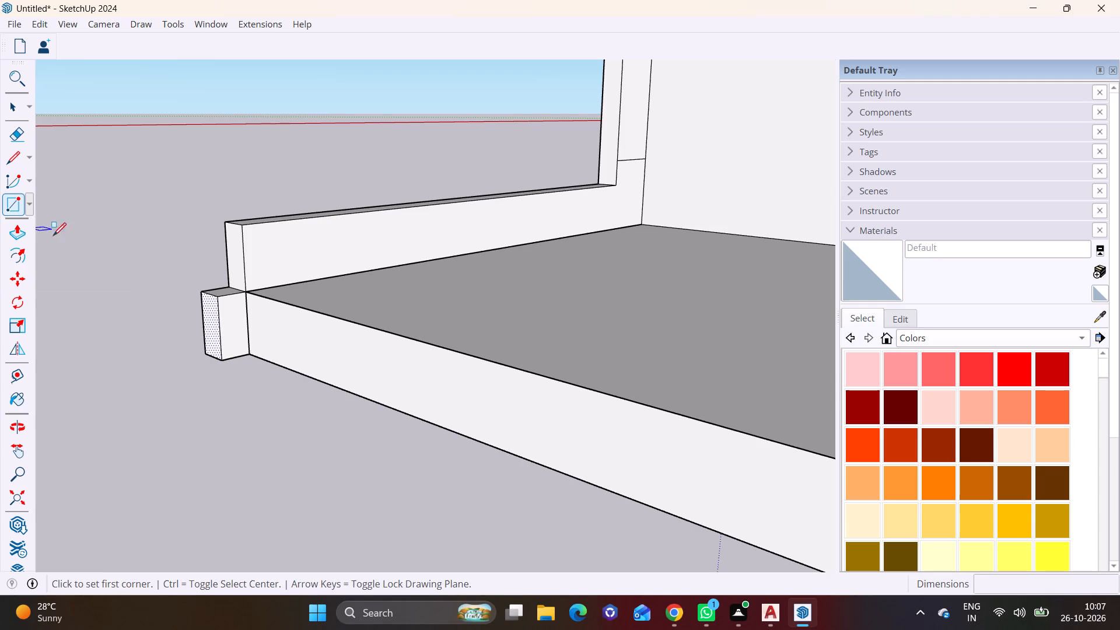
{"action": "left_click", "coordinate": [219, 299]}
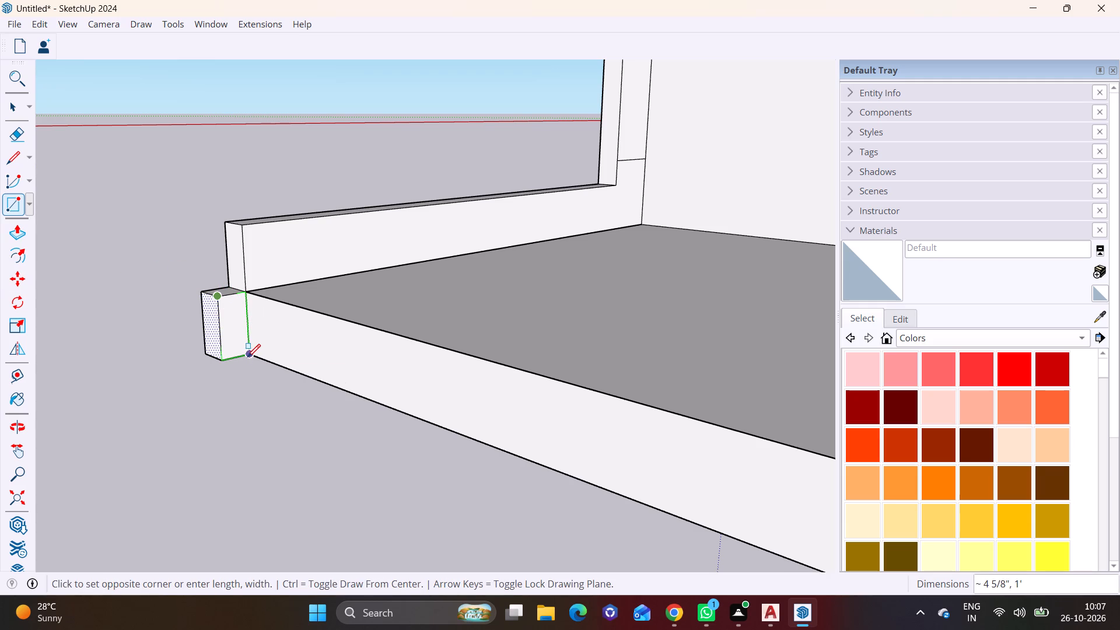
{"action": "left_click", "coordinate": [247, 357]}
Push/pull the return-face rectangle along the bottom slab's side edge to the wall, forming the side band.
{"action": "key", "text": "space"}
{"action": "left_click", "coordinate": [232, 338]}
{"action": "left_click", "coordinate": [20, 232]}
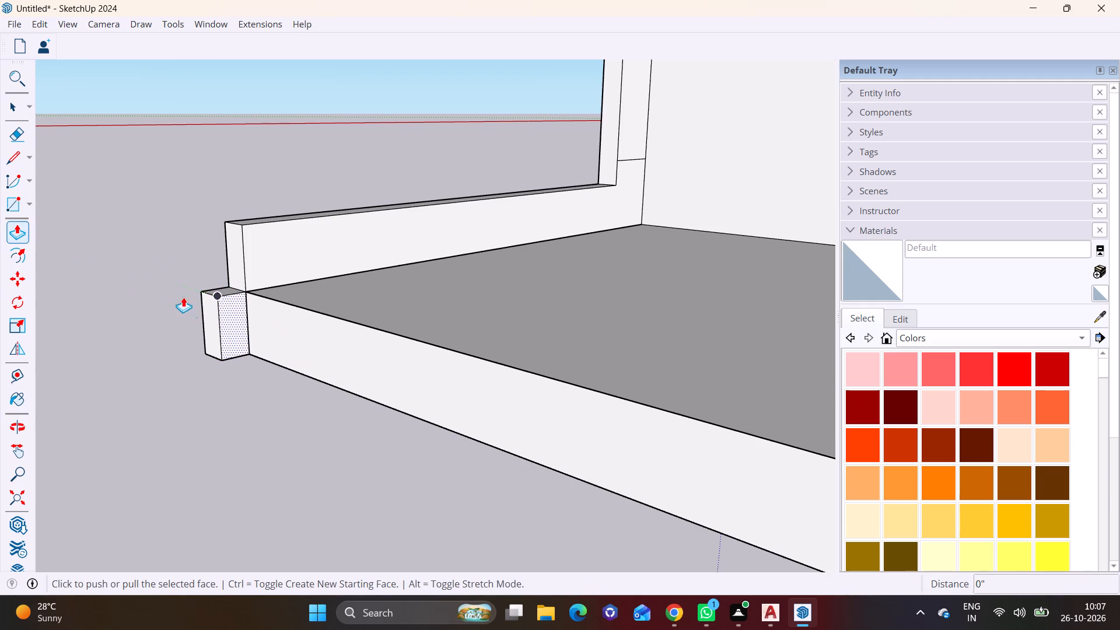
{"action": "left_click", "coordinate": [233, 318]}
{"action": "left_click_drag", "start_coordinate": [252, 323], "coordinate": [423, 363]}
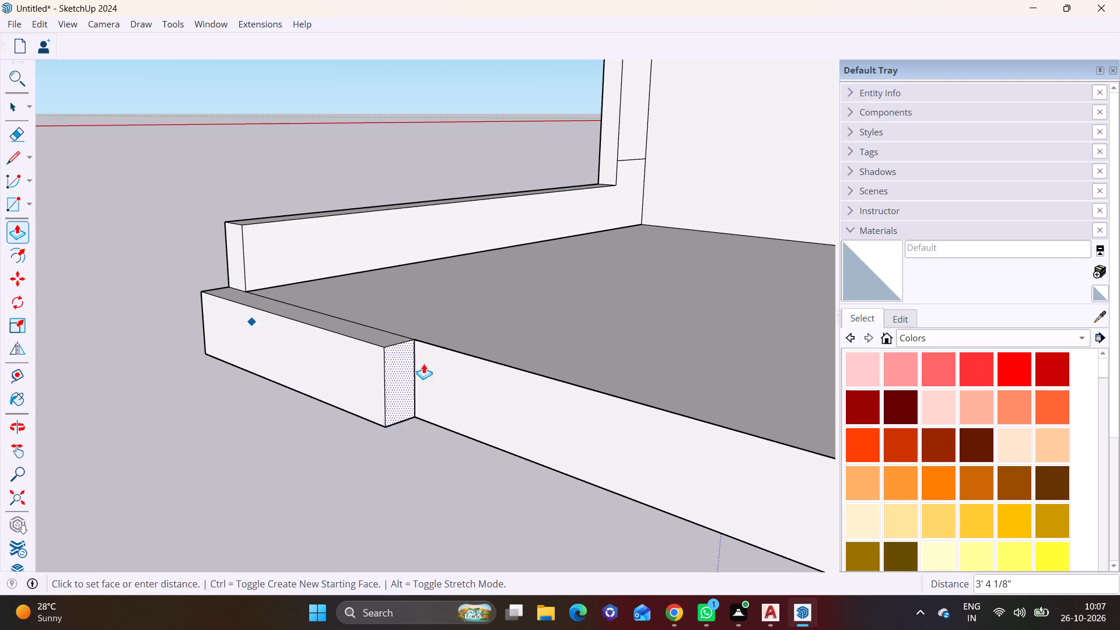
{"action": "left_click_drag", "start_coordinate": [423, 363], "coordinate": [458, 369]}
{"action": "scroll", "coordinate": [510, 381], "scroll_direction": "down", "scroll_amount": 8}
{"action": "middle_click_drag", "start_coordinate": [513, 387], "coordinate": [376, 330], "text": "shift"}
{"action": "left_click_drag", "start_coordinate": [347, 333], "coordinate": [495, 338]}
{"action": "left_click", "coordinate": [495, 338]}
{"action": "key", "text": "space"}
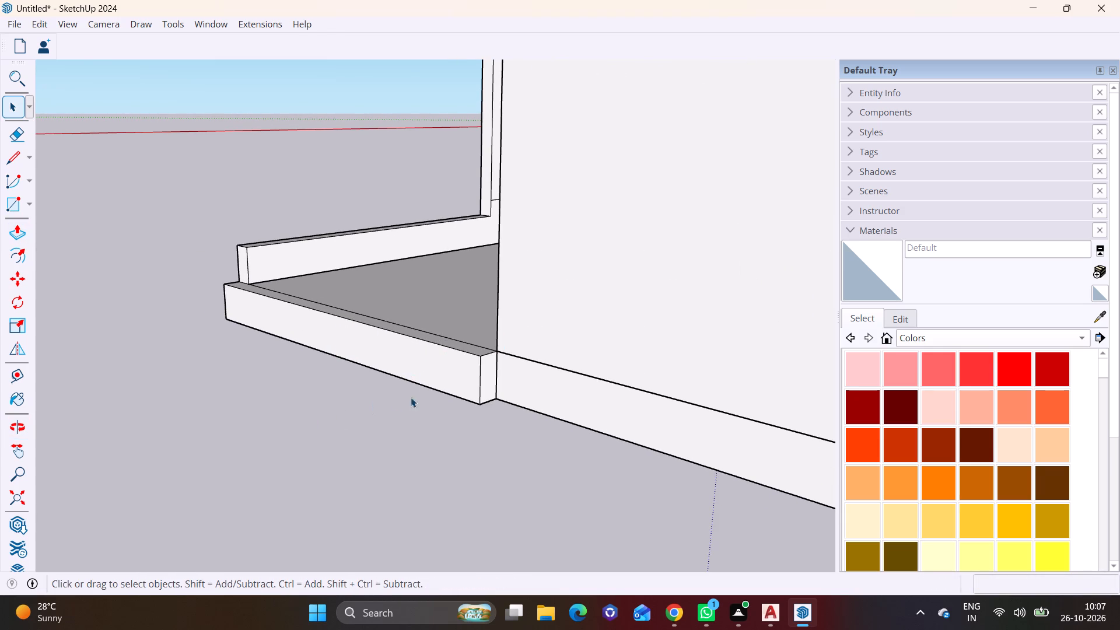
Examine the bottom corner bay's wrap-around band and parapet end from the side and the front corner.
{"action": "scroll", "coordinate": [211, 260], "scroll_direction": "down", "scroll_amount": 2}
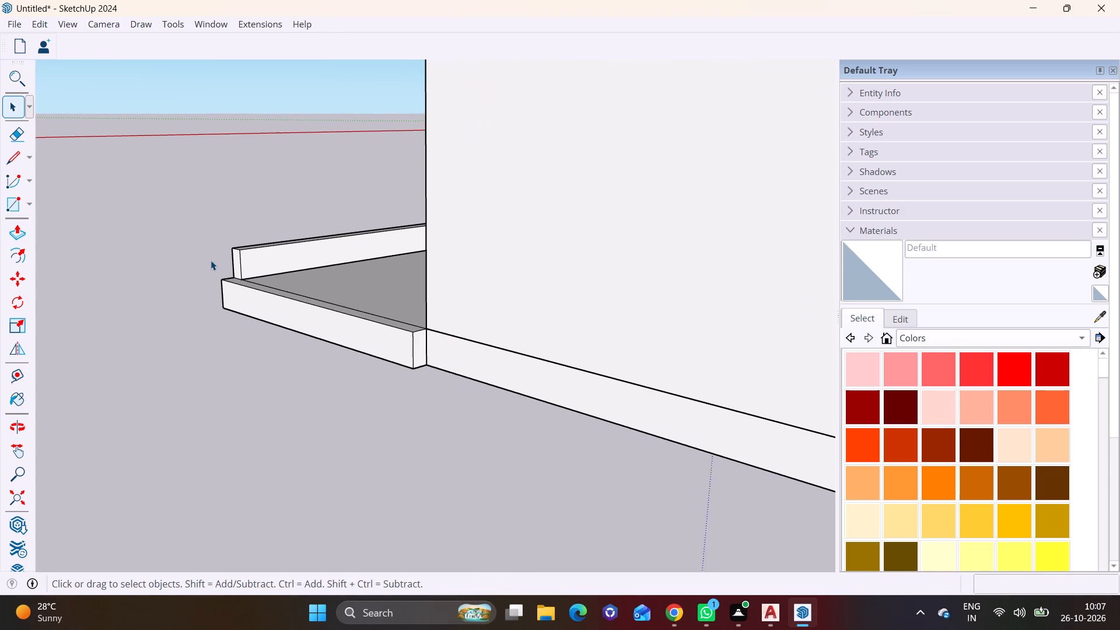
{"action": "scroll", "coordinate": [241, 261], "scroll_direction": "up", "scroll_amount": 4}
{"action": "middle_click_drag", "start_coordinate": [241, 272], "coordinate": [689, 321]}
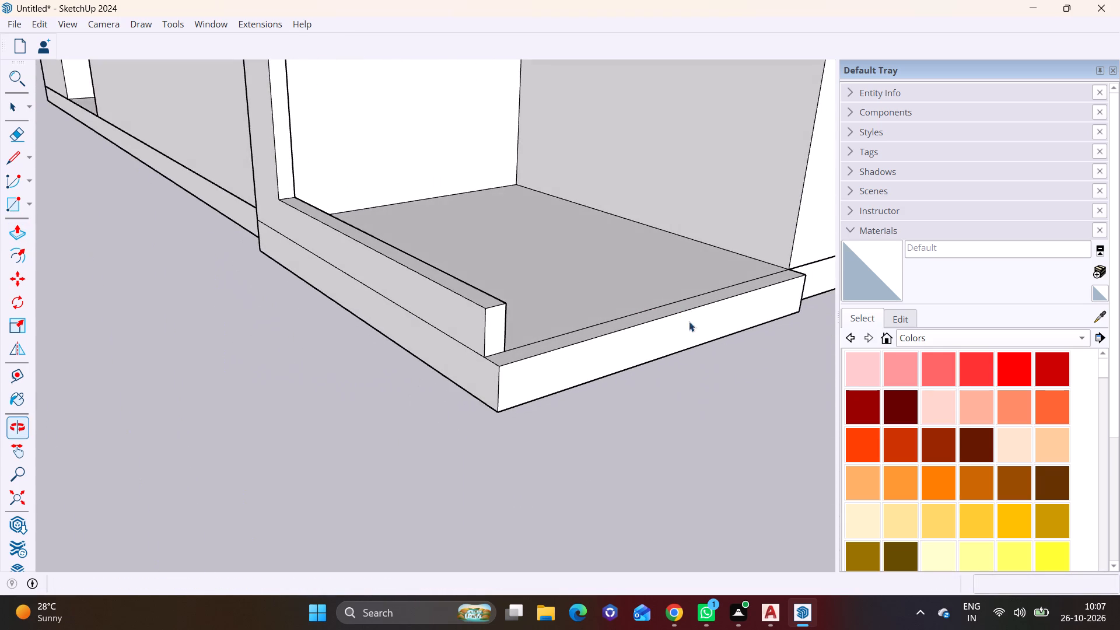
{"action": "scroll", "coordinate": [496, 374], "scroll_direction": "down", "scroll_amount": 6}
{"action": "middle_click_drag", "start_coordinate": [506, 373], "coordinate": [621, 294]}
{"action": "middle_click_drag", "start_coordinate": [549, 349], "coordinate": [502, 416]}
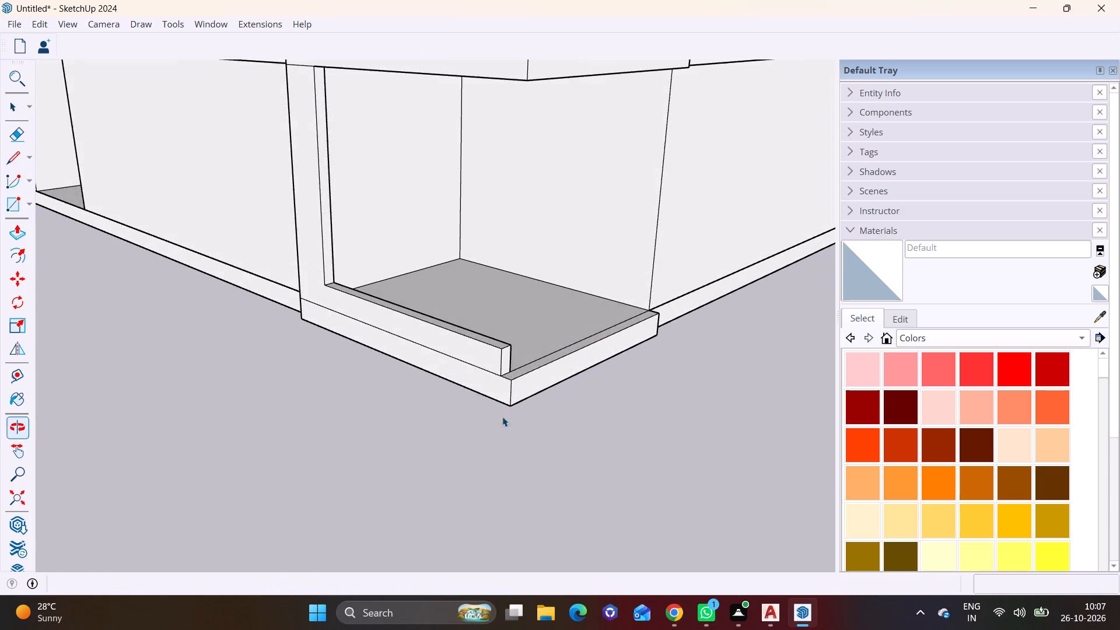
Push/pull the top of the bottom corner bay's front parapet up about 1' 5 15/16".
{"action": "scroll", "coordinate": [460, 324], "scroll_direction": "up", "scroll_amount": 7}
{"action": "left_click", "coordinate": [460, 339]}
{"action": "left_click", "coordinate": [13, 228]}
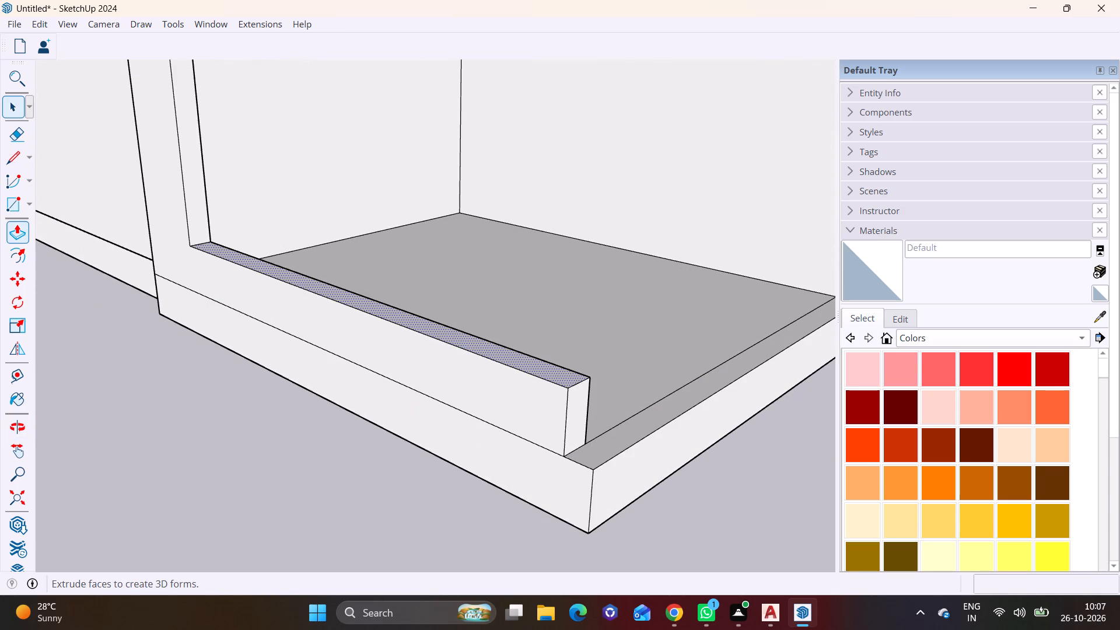
{"action": "left_click", "coordinate": [351, 302]}
{"action": "left_click", "coordinate": [352, 220]}
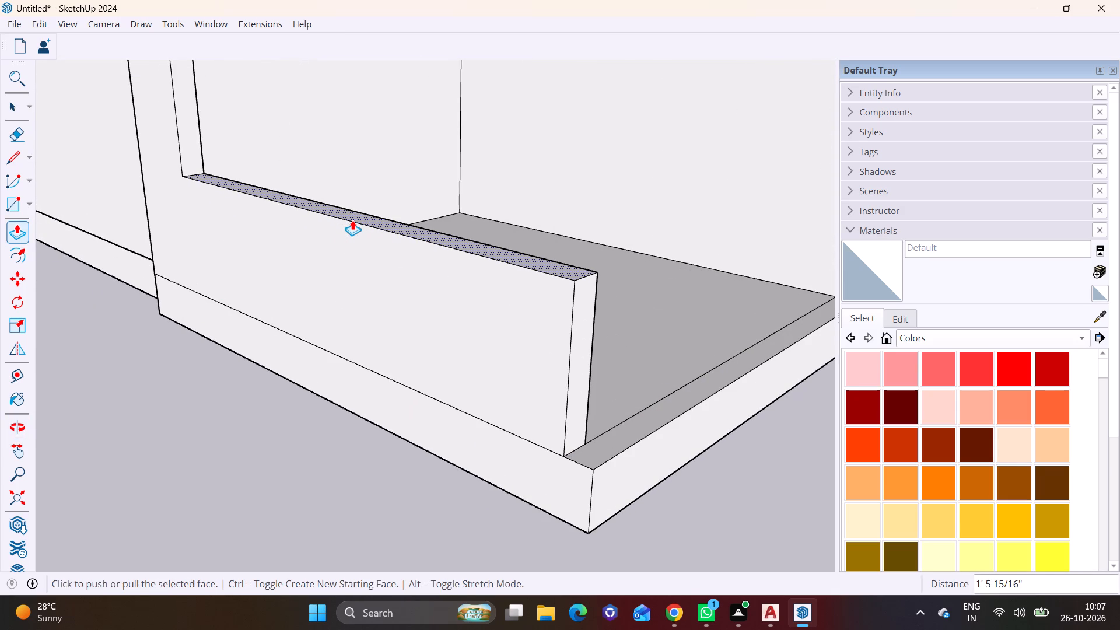
{"action": "key", "text": "space"}
Examine the third-storey corner bay's band from the front, both sides and underneath, including where it meets the post.
{"action": "scroll", "coordinate": [290, 285], "scroll_direction": "down", "scroll_amount": 4}
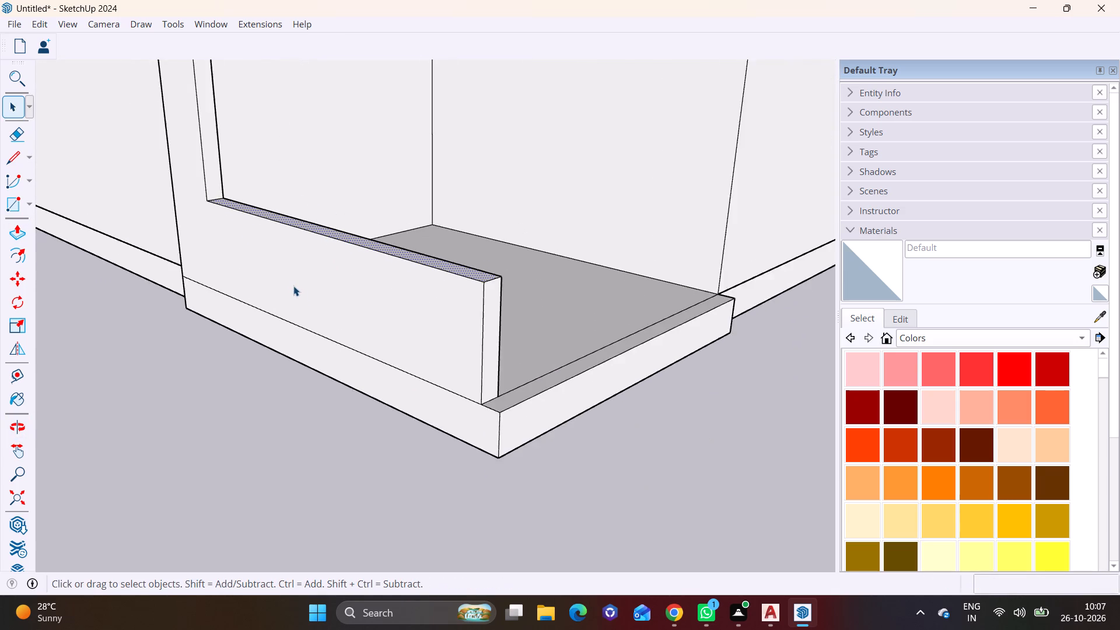
{"action": "scroll", "coordinate": [293, 286], "scroll_direction": "down", "scroll_amount": 11}
{"action": "middle_click_drag", "start_coordinate": [330, 235], "coordinate": [310, 429], "text": "shift"}
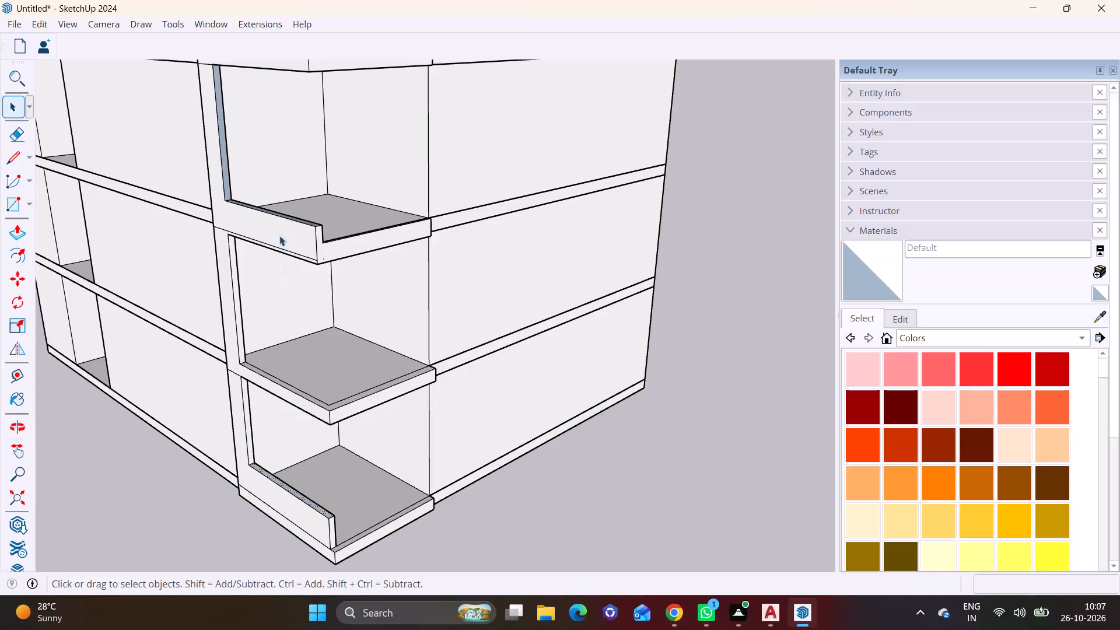
{"action": "middle_click_drag", "start_coordinate": [290, 225], "coordinate": [341, 152]}
{"action": "scroll", "coordinate": [312, 198], "scroll_direction": "up", "scroll_amount": 9}
{"action": "middle_click_drag", "start_coordinate": [325, 201], "coordinate": [351, 204]}
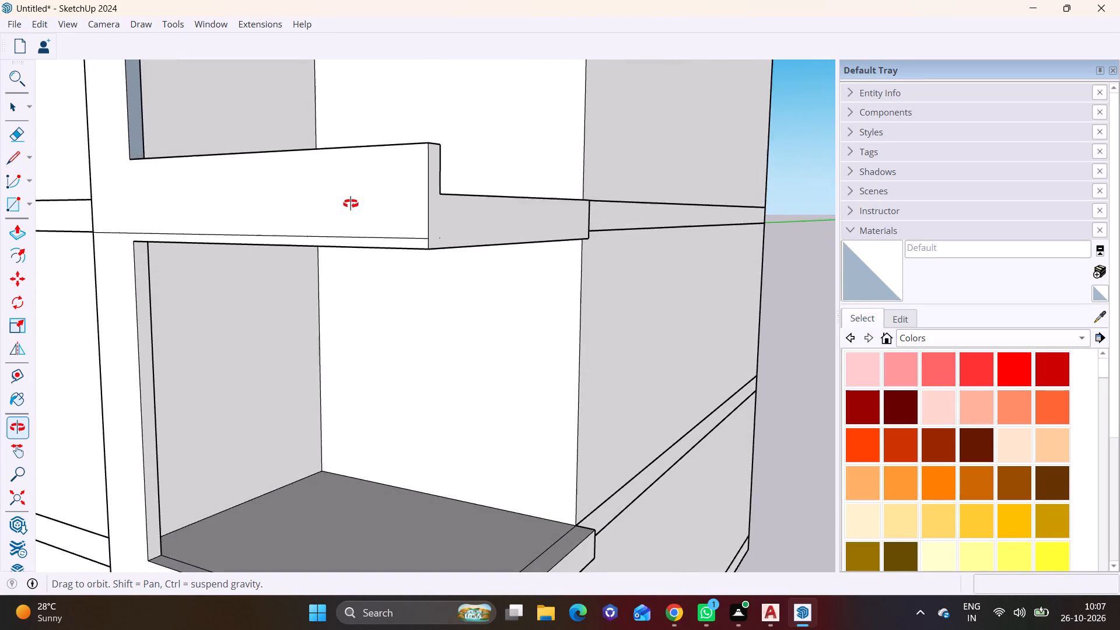
{"action": "middle_click_drag", "start_coordinate": [351, 204], "coordinate": [349, 211]}
{"action": "scroll", "coordinate": [382, 217], "scroll_direction": "down", "scroll_amount": 2}
{"action": "middle_click_drag", "start_coordinate": [162, 211], "coordinate": [481, 171]}
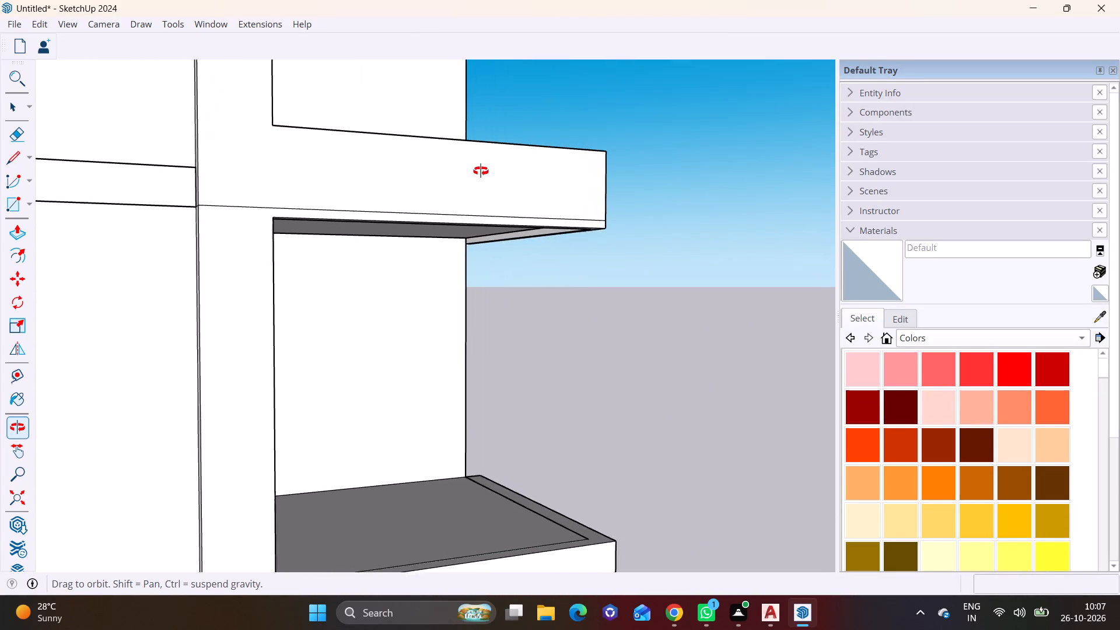
{"action": "middle_click_drag", "start_coordinate": [481, 171], "coordinate": [563, 172]}
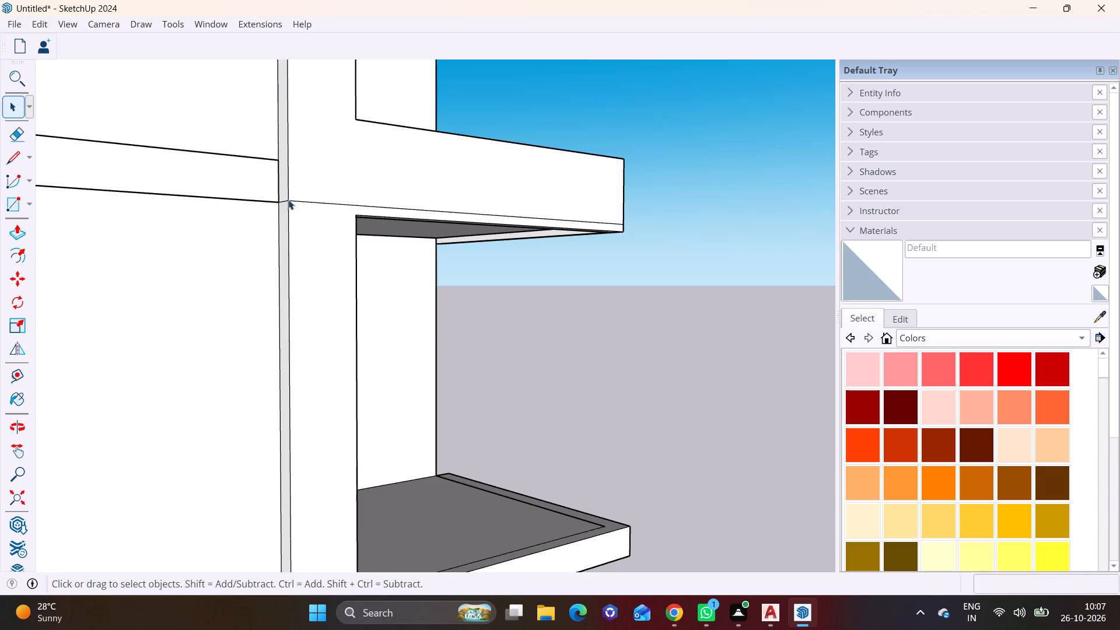
{"action": "middle_click_drag", "start_coordinate": [349, 183], "coordinate": [13, 230]}
{"action": "scroll", "coordinate": [358, 235], "scroll_direction": "down", "scroll_amount": 3}
{"action": "scroll", "coordinate": [372, 239], "scroll_direction": "up", "scroll_amount": 3}
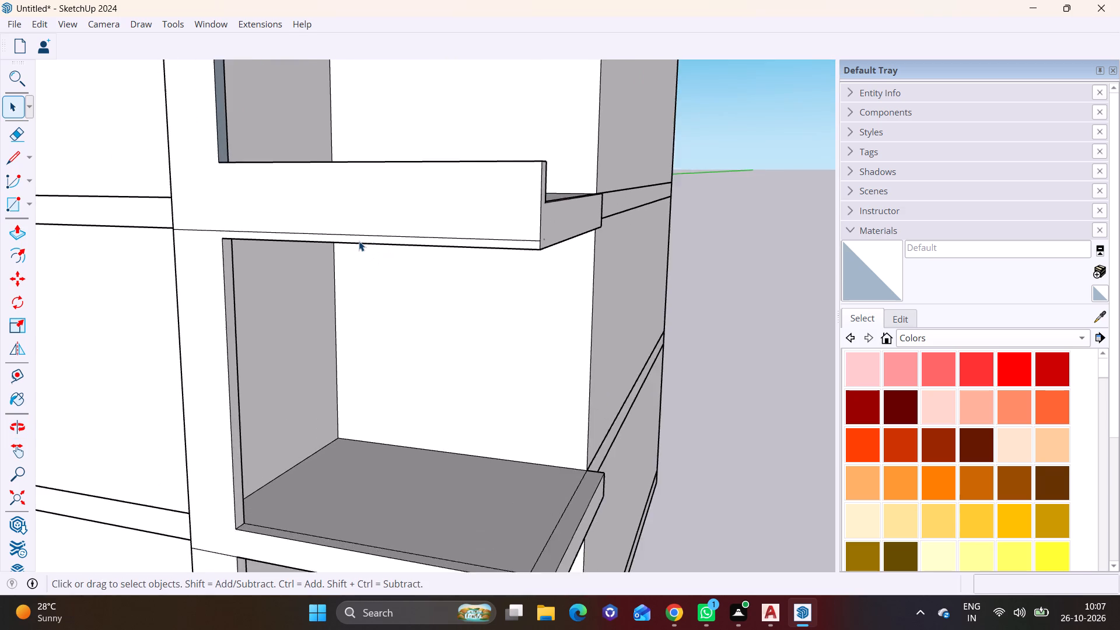
{"action": "scroll", "coordinate": [359, 241], "scroll_direction": "up", "scroll_amount": 2}
{"action": "middle_click_drag", "start_coordinate": [357, 242], "coordinate": [344, 142]}
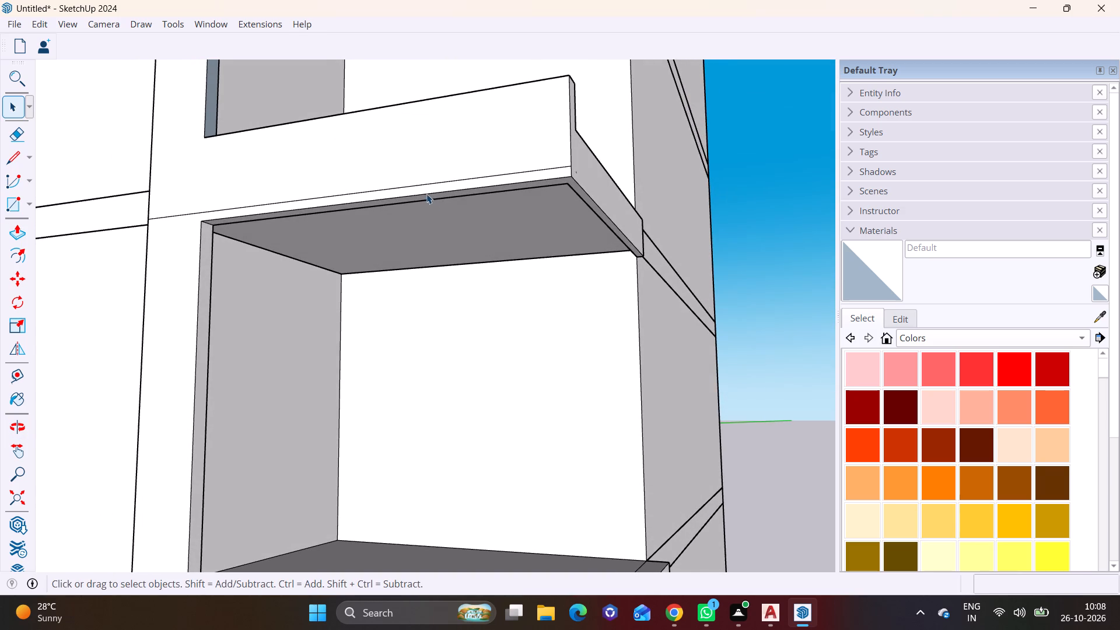
{"action": "left_click", "coordinate": [430, 197]}
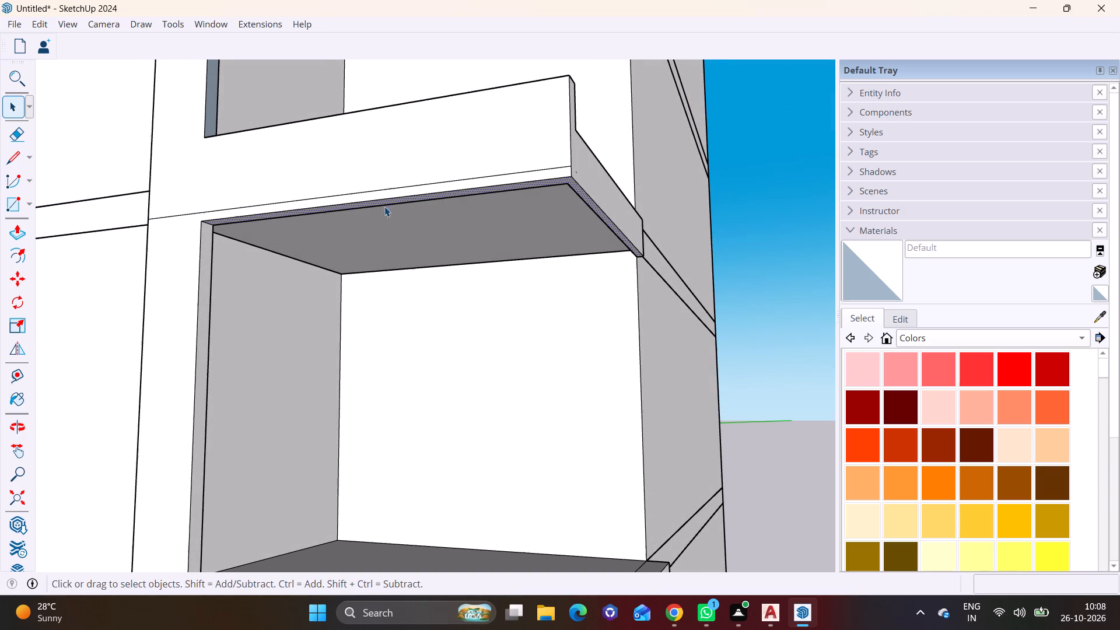
{"action": "middle_click_drag", "start_coordinate": [500, 239], "coordinate": [265, 300]}
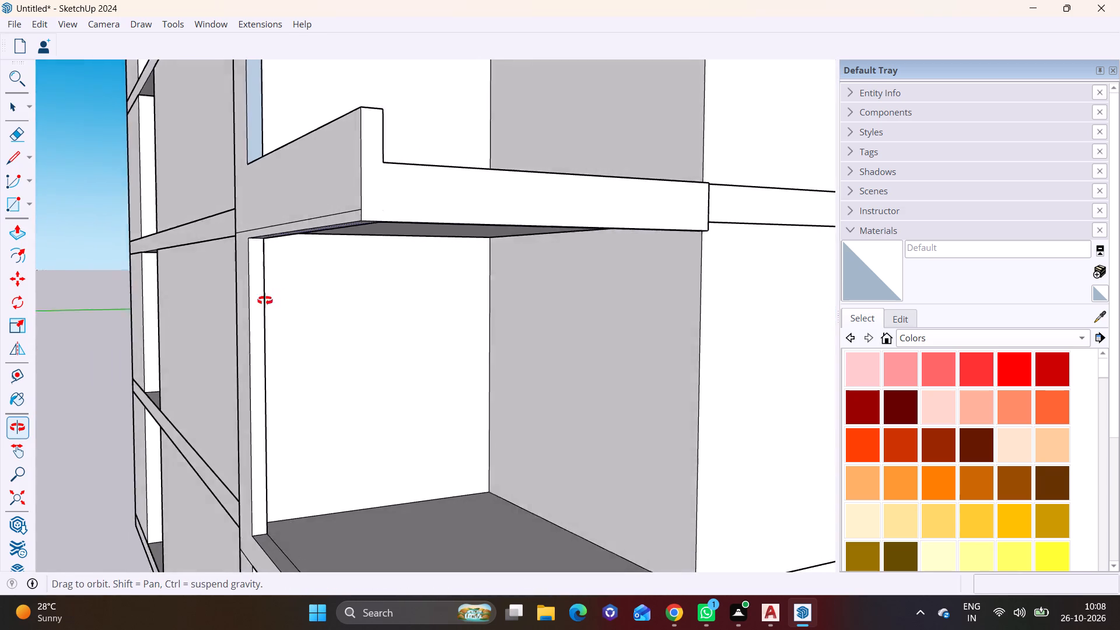
{"action": "middle_click_drag", "start_coordinate": [265, 300], "coordinate": [252, 308]}
{"action": "scroll", "coordinate": [389, 242], "scroll_direction": "up", "scroll_amount": 3}
{"action": "scroll", "coordinate": [393, 242], "scroll_direction": "down", "scroll_amount": 3}
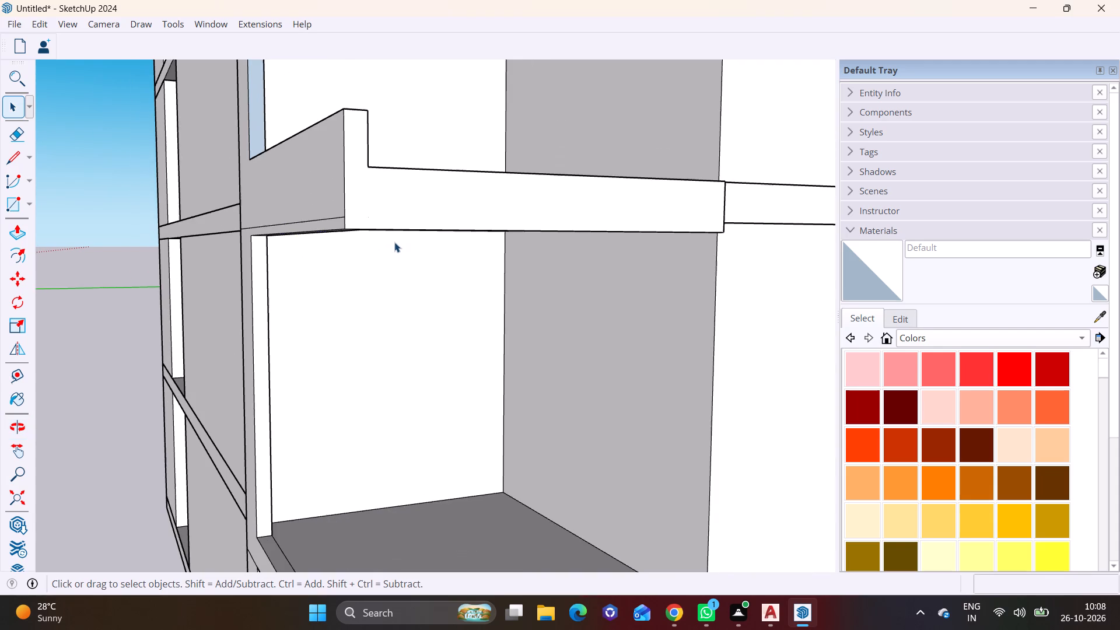
Draw lines along the third-storey side band's outer face and across its wall-end return face, continuing the front face's lower line.
{"action": "left_click", "coordinate": [7, 160]}
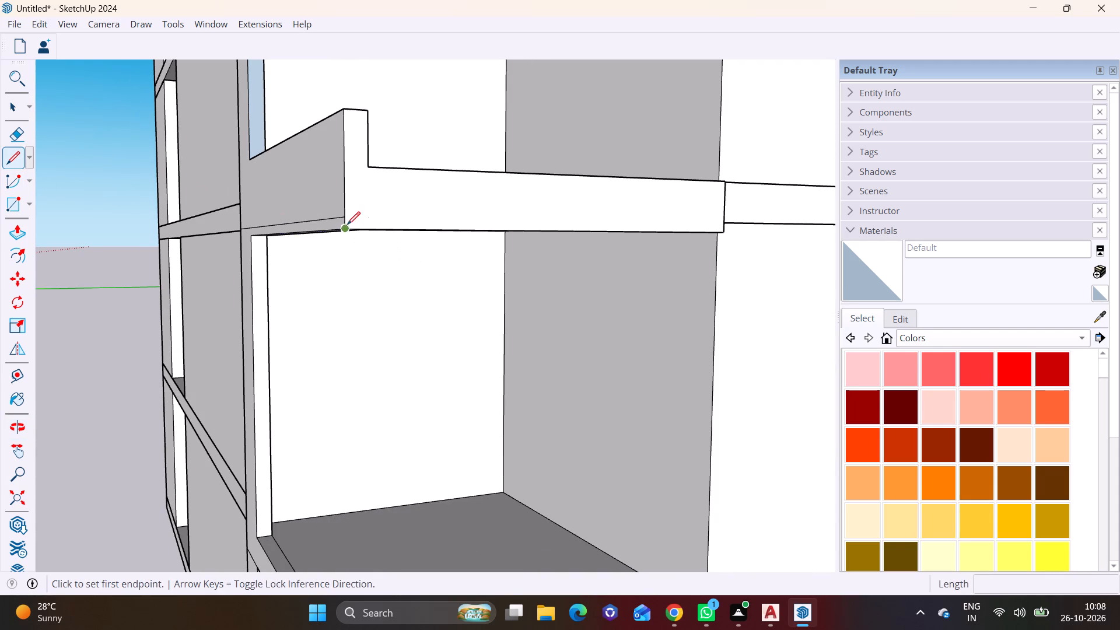
{"action": "left_click", "coordinate": [346, 222]}
{"action": "middle_click_drag", "start_coordinate": [579, 212], "coordinate": [0, 292]}
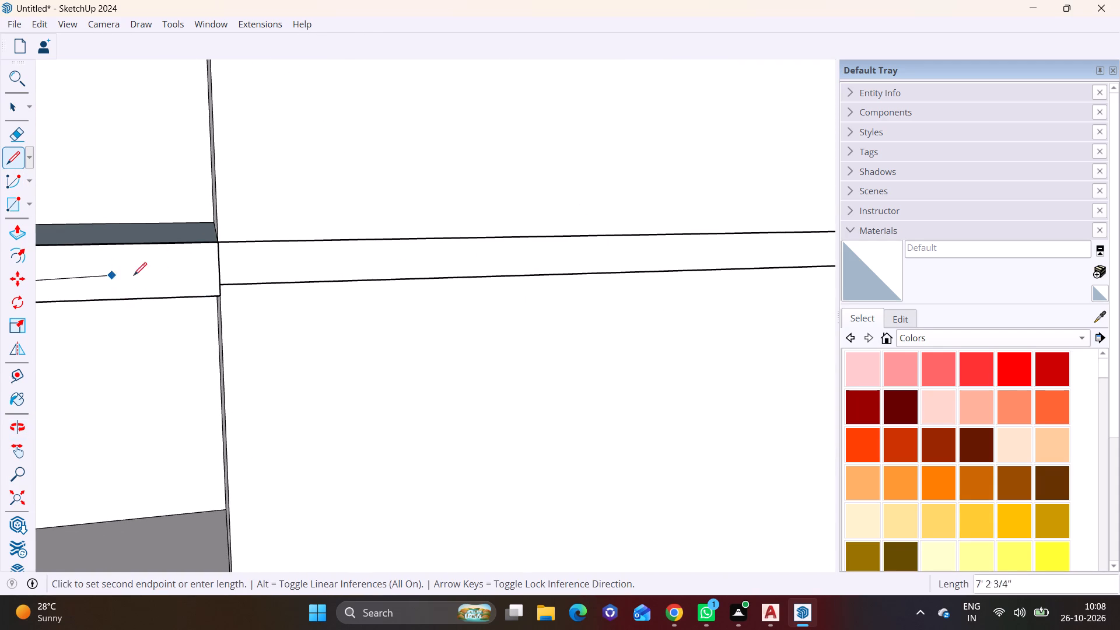
{"action": "left_click", "coordinate": [216, 282]}
{"action": "middle_click_drag", "start_coordinate": [290, 284], "coordinate": [217, 302]}
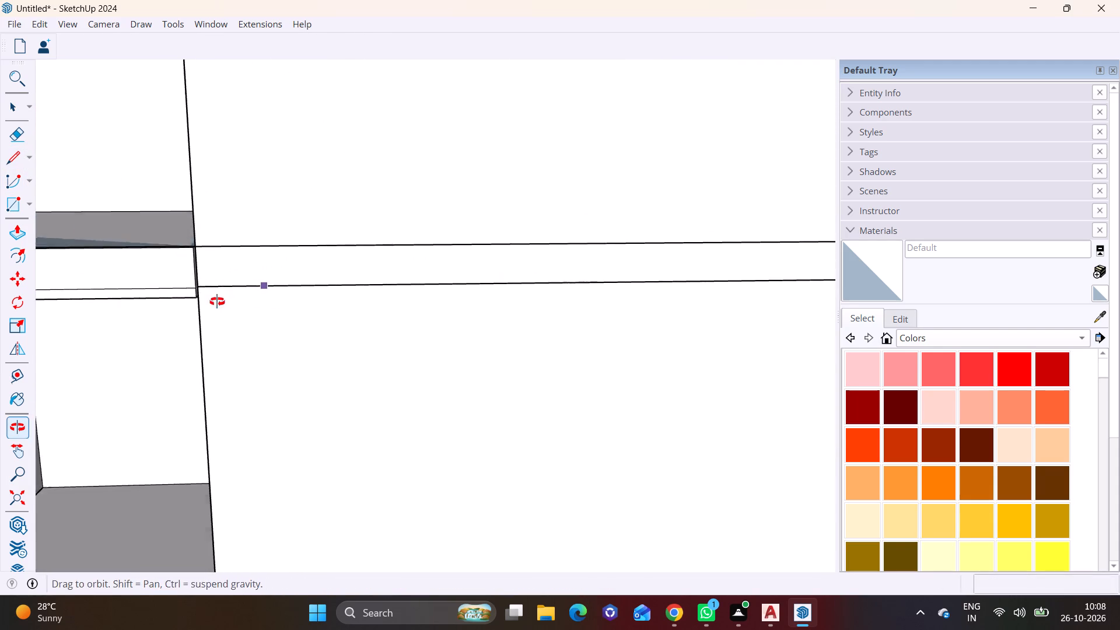
{"action": "middle_click_drag", "start_coordinate": [217, 302], "coordinate": [109, 300]}
{"action": "middle_click_drag", "start_coordinate": [172, 262], "coordinate": [386, 343], "text": "shift"}
{"action": "scroll", "coordinate": [402, 352], "scroll_direction": "up", "scroll_amount": 7}
{"action": "middle_click_drag", "start_coordinate": [349, 367], "coordinate": [223, 370]}
{"action": "scroll", "coordinate": [249, 374], "scroll_direction": "up", "scroll_amount": 1}
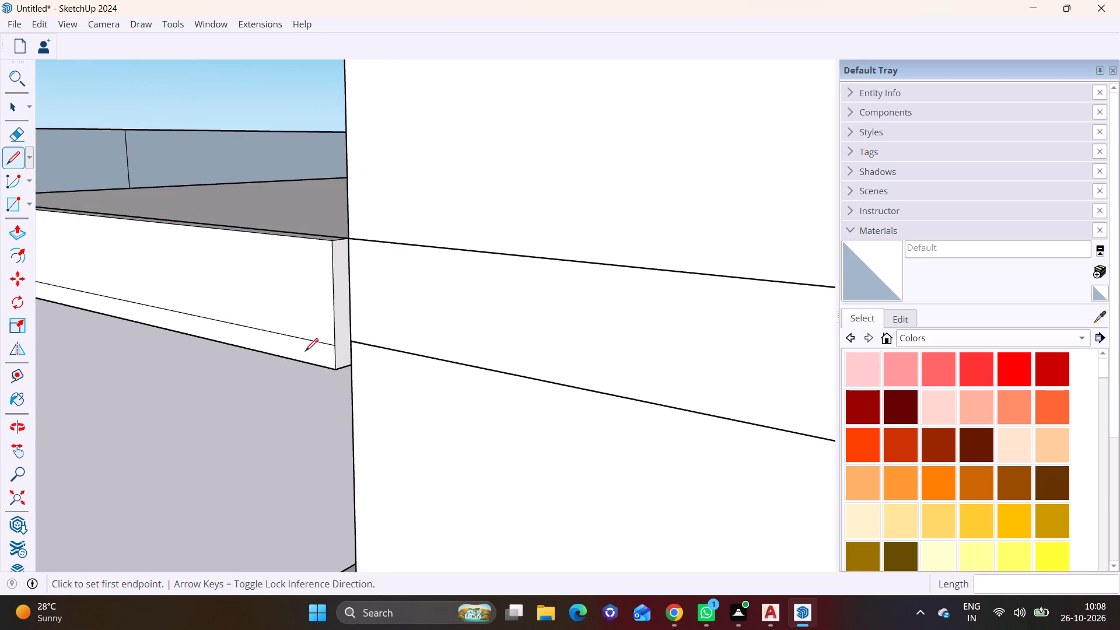
{"action": "scroll", "coordinate": [352, 345], "scroll_direction": "up", "scroll_amount": 11}
{"action": "left_click", "coordinate": [339, 359]}
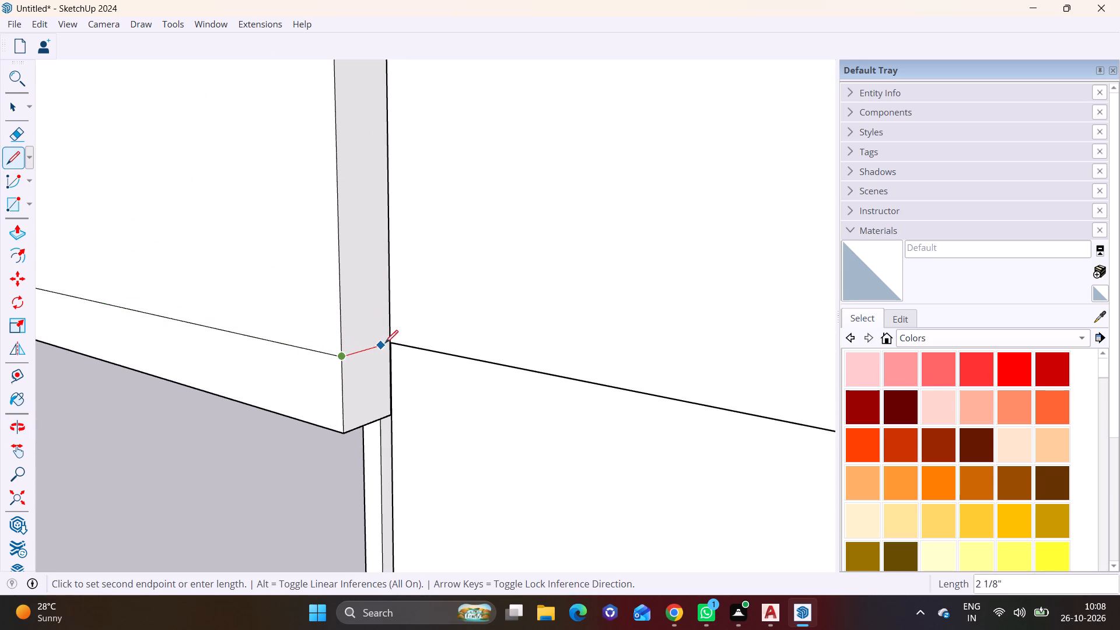
{"action": "left_click", "coordinate": [388, 342]}
Push/pull the lower strip of the side band's return face back along the side to the front band, trimming the band's bottom.
{"action": "key", "text": "space"}
{"action": "left_click", "coordinate": [374, 382]}
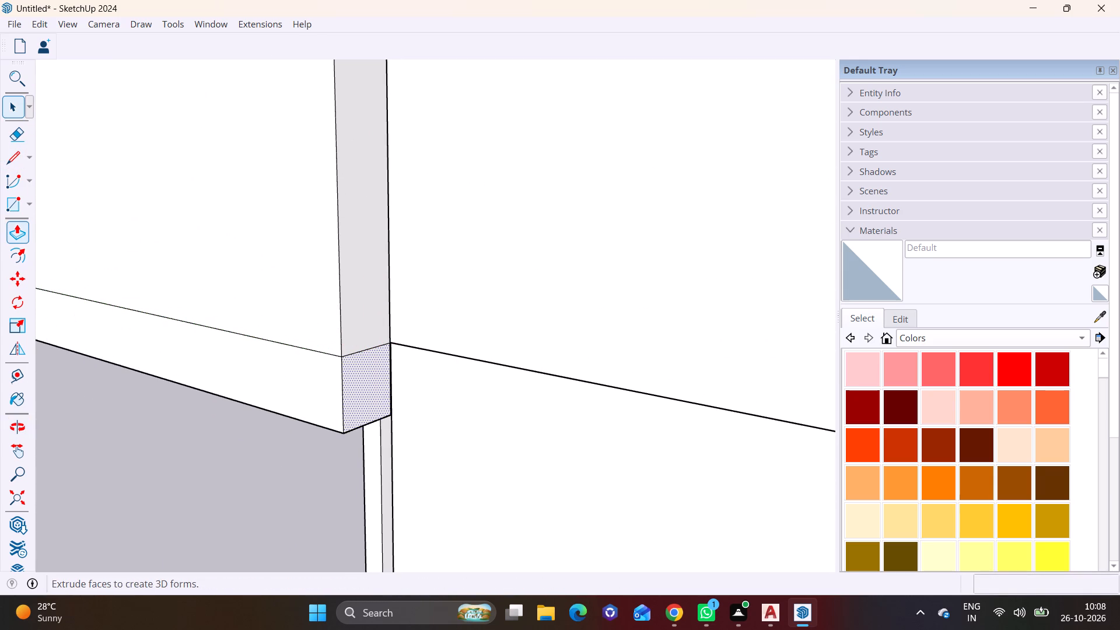
{"action": "left_click", "coordinate": [21, 233]}
{"action": "left_click", "coordinate": [362, 380]}
{"action": "scroll", "coordinate": [283, 355], "scroll_direction": "down", "scroll_amount": 4}
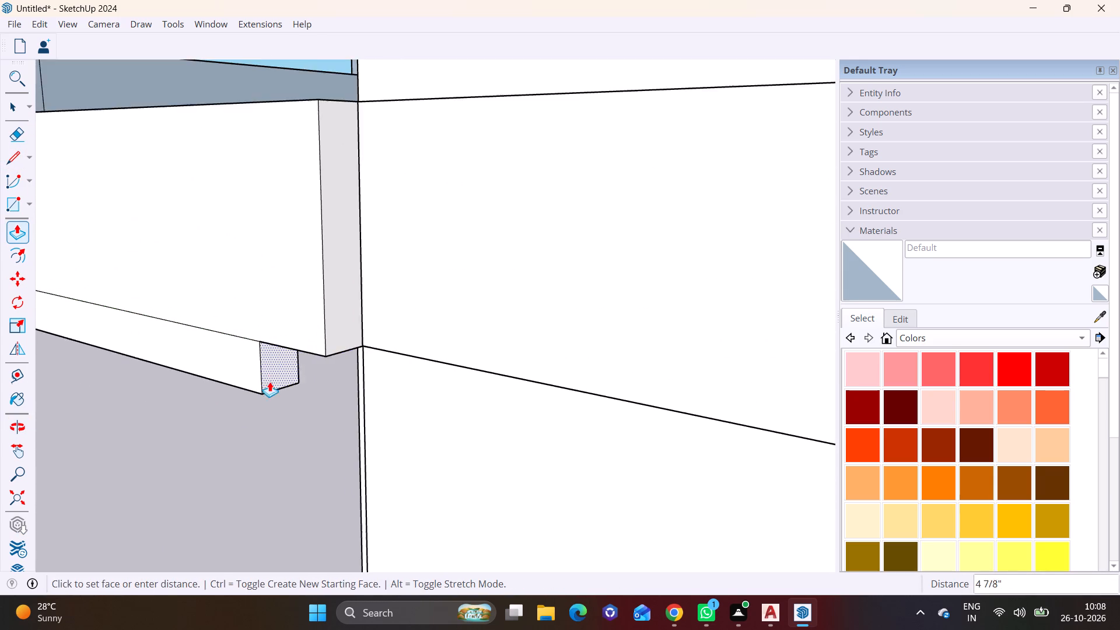
{"action": "scroll", "coordinate": [269, 381], "scroll_direction": "down", "scroll_amount": 2}
{"action": "middle_click_drag", "start_coordinate": [266, 384], "coordinate": [657, 433], "text": "shift"}
{"action": "scroll", "coordinate": [271, 359], "scroll_direction": "down", "scroll_amount": 2}
{"action": "scroll", "coordinate": [217, 346], "scroll_direction": "down", "scroll_amount": 1}
{"action": "middle_click_drag", "start_coordinate": [215, 346], "coordinate": [289, 367], "text": "shift"}
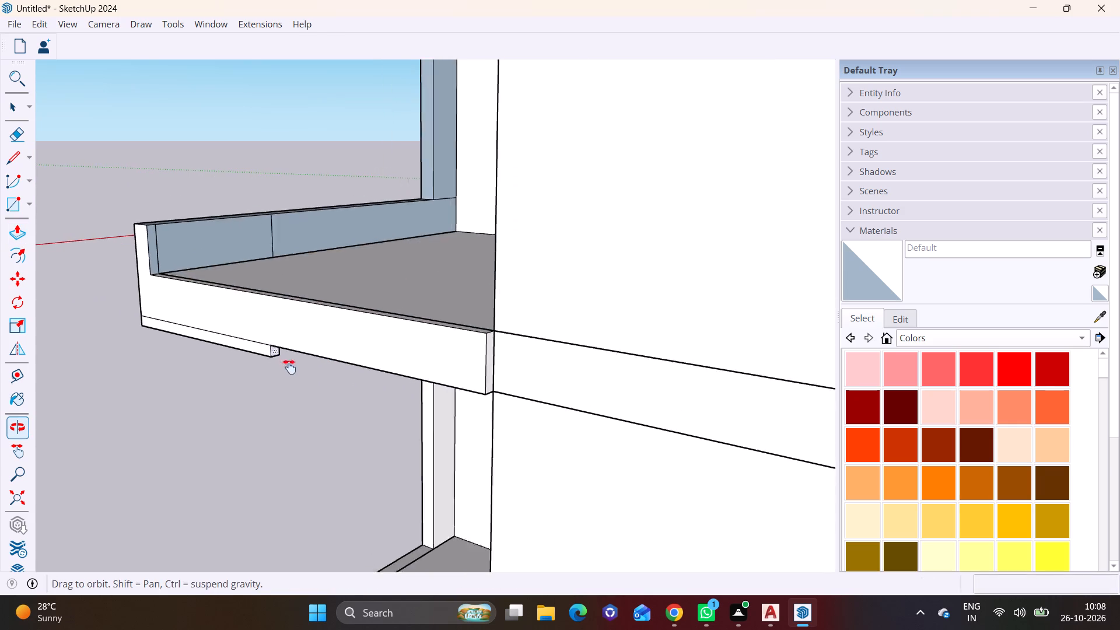
{"action": "middle_click_drag", "start_coordinate": [289, 367], "coordinate": [540, 428], "text": "shift"}
{"action": "middle_click_drag", "start_coordinate": [354, 386], "coordinate": [438, 311]}
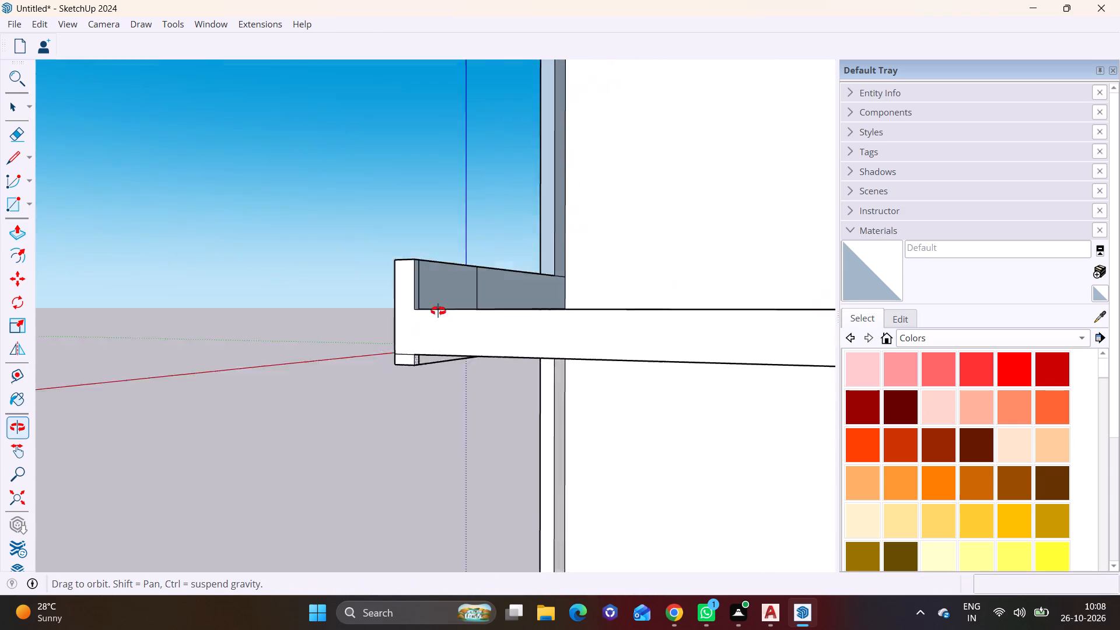
{"action": "middle_click_drag", "start_coordinate": [438, 311], "coordinate": [453, 291]}
{"action": "scroll", "coordinate": [439, 337], "scroll_direction": "up", "scroll_amount": 3}
{"action": "left_click", "coordinate": [346, 351]}
Push/pull the remaining lower strip's end face along the front band to the post, in passes of about 3' 4 3/16" and 6' 7 1/2".
{"action": "scroll", "coordinate": [436, 351], "scroll_direction": "up", "scroll_amount": 4}
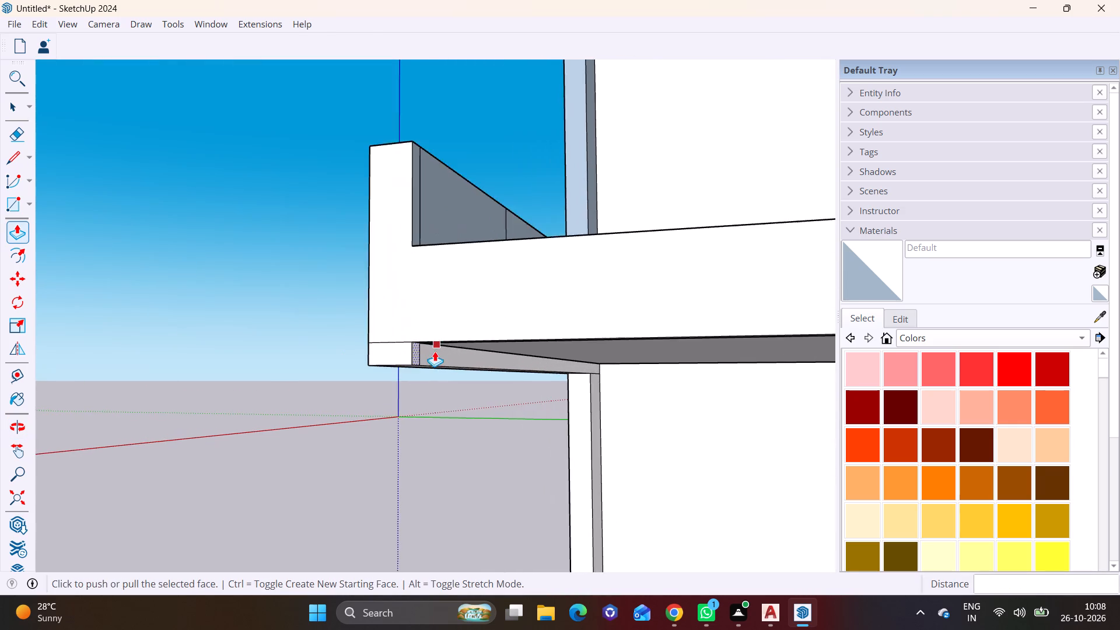
{"action": "scroll", "coordinate": [435, 351], "scroll_direction": "up", "scroll_amount": 7}
{"action": "key", "text": "space"}
{"action": "left_click", "coordinate": [363, 360]}
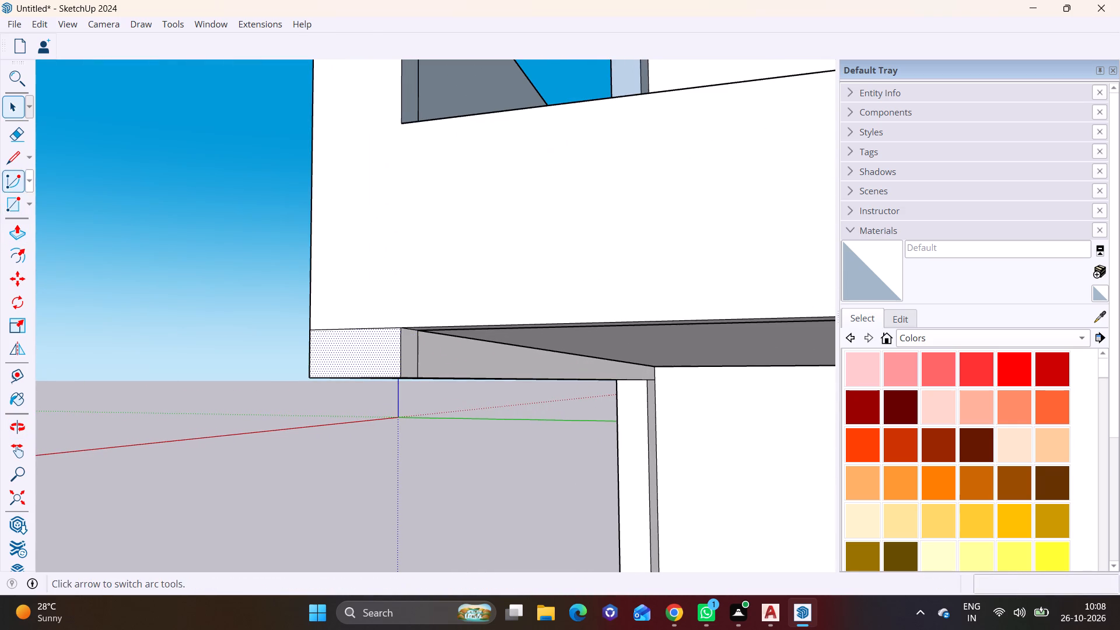
{"action": "left_click", "coordinate": [15, 226]}
{"action": "left_click", "coordinate": [334, 345]}
{"action": "left_click", "coordinate": [380, 345]}
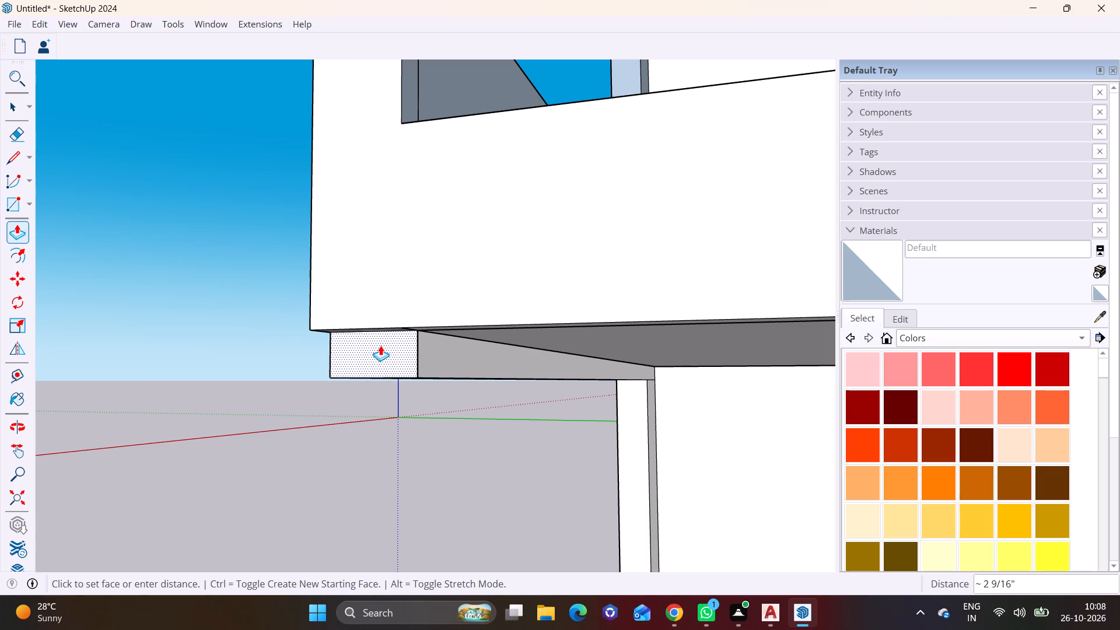
{"action": "left_click", "coordinate": [380, 348]}
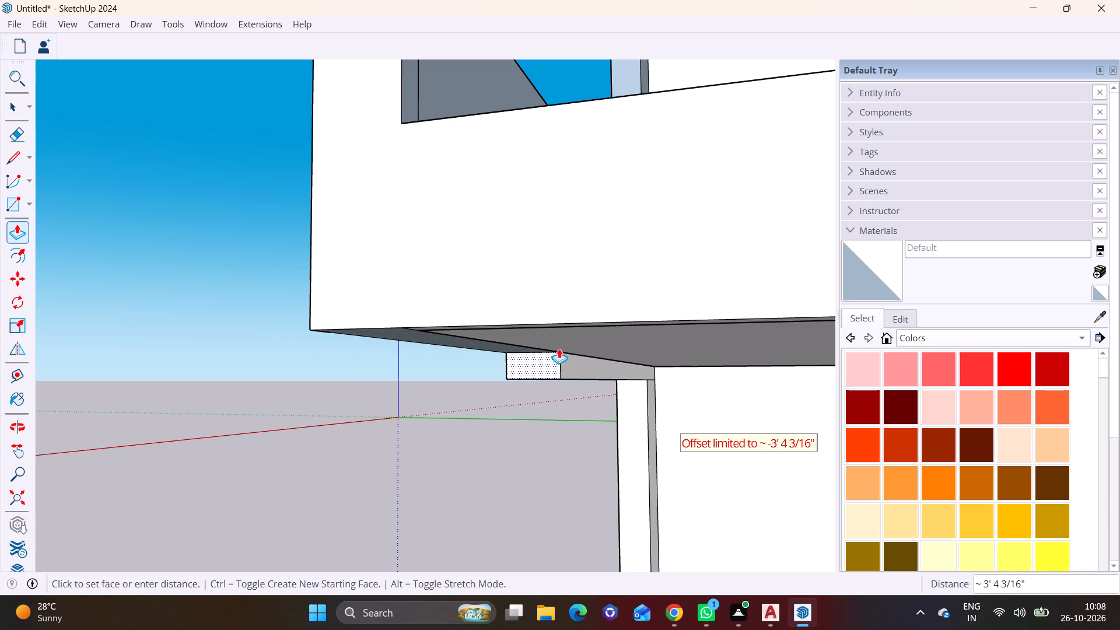
{"action": "middle_click_drag", "start_coordinate": [577, 353], "coordinate": [885, 363]}
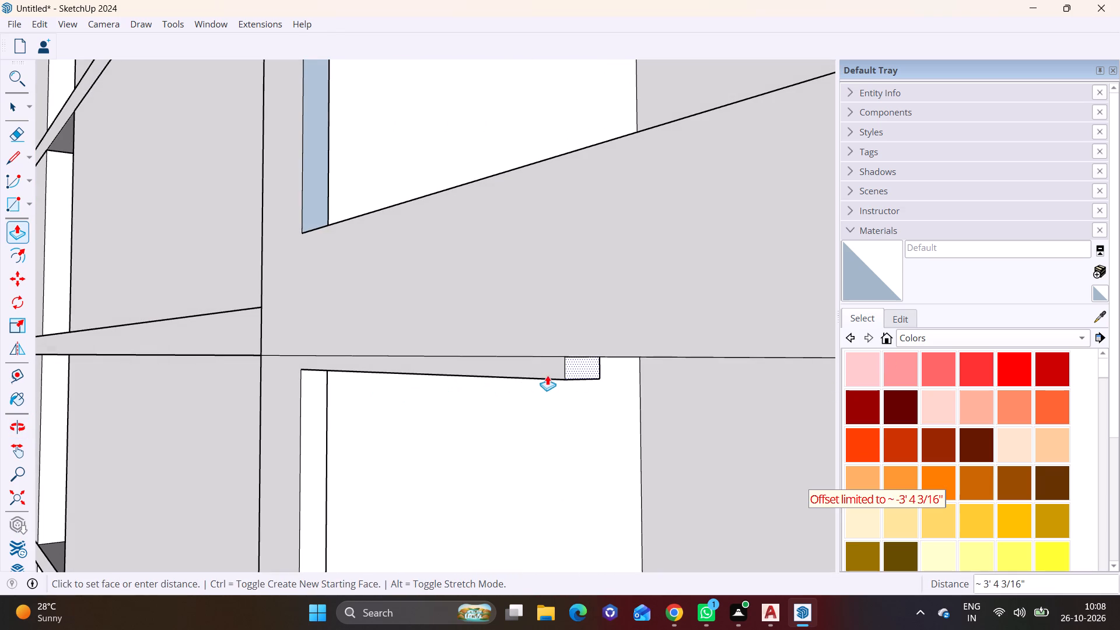
{"action": "left_click", "coordinate": [580, 363]}
{"action": "scroll", "coordinate": [575, 369], "scroll_direction": "up", "scroll_amount": 6}
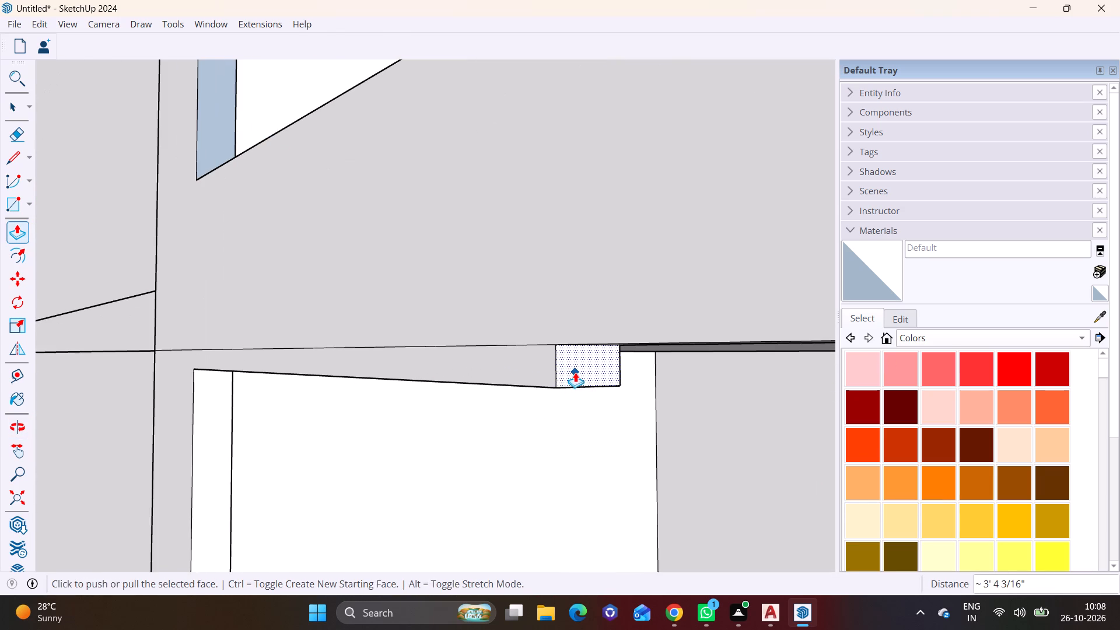
{"action": "left_click", "coordinate": [575, 373]}
{"action": "left_click", "coordinate": [205, 342]}
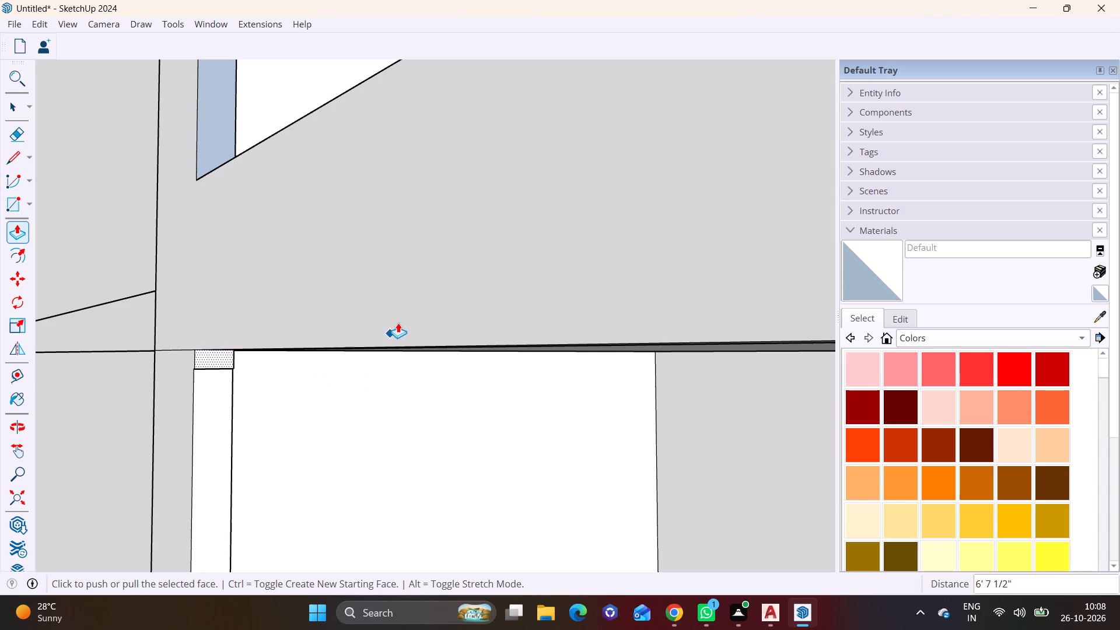
Push/pull the underside of the third-storey front band up by 1'.
{"action": "middle_click_drag", "start_coordinate": [400, 320], "coordinate": [376, 245]}
{"action": "key", "text": "space"}
{"action": "left_click", "coordinate": [376, 245]}
{"action": "left_click", "coordinate": [5, 229]}
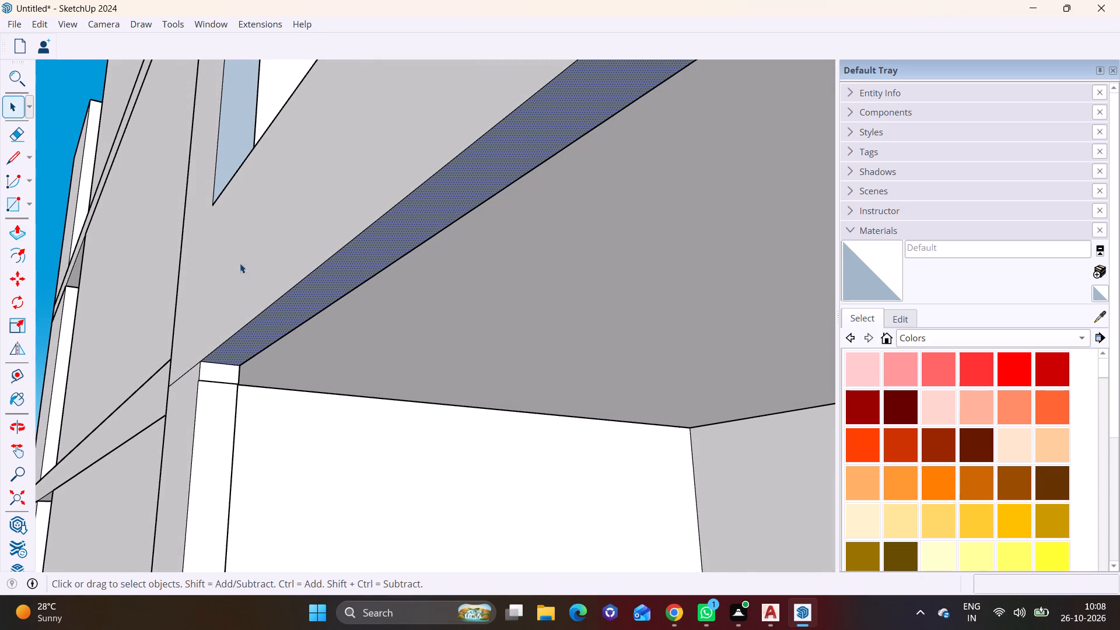
{"action": "left_click", "coordinate": [13, 229]}
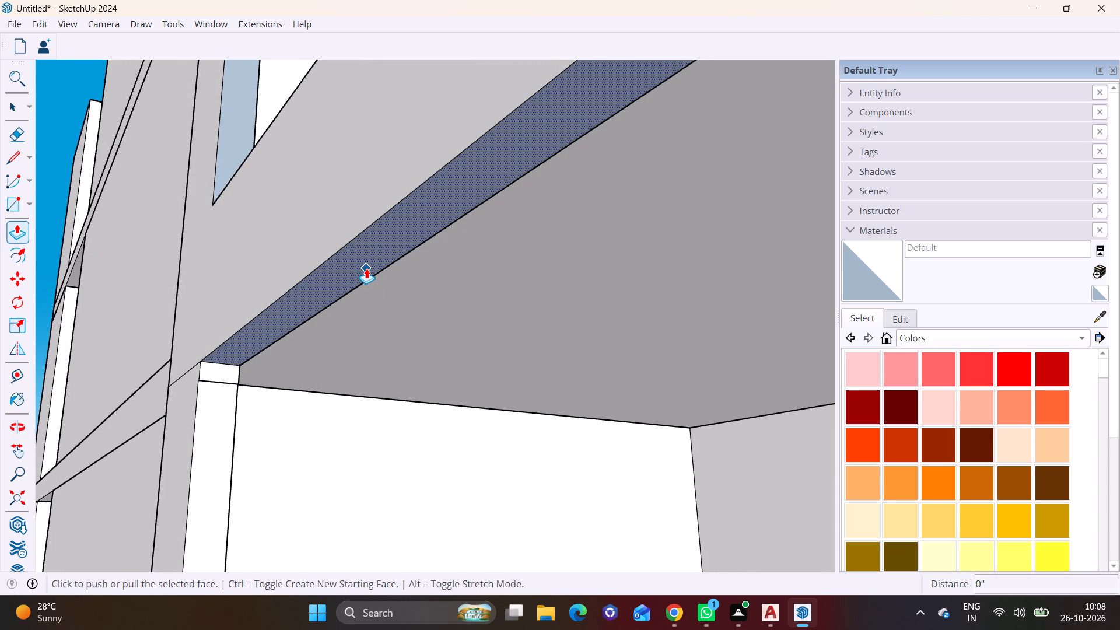
{"action": "left_click", "coordinate": [366, 268]}
{"action": "middle_click_drag", "start_coordinate": [368, 195], "coordinate": [495, 378]}
{"action": "left_click", "coordinate": [488, 343]}
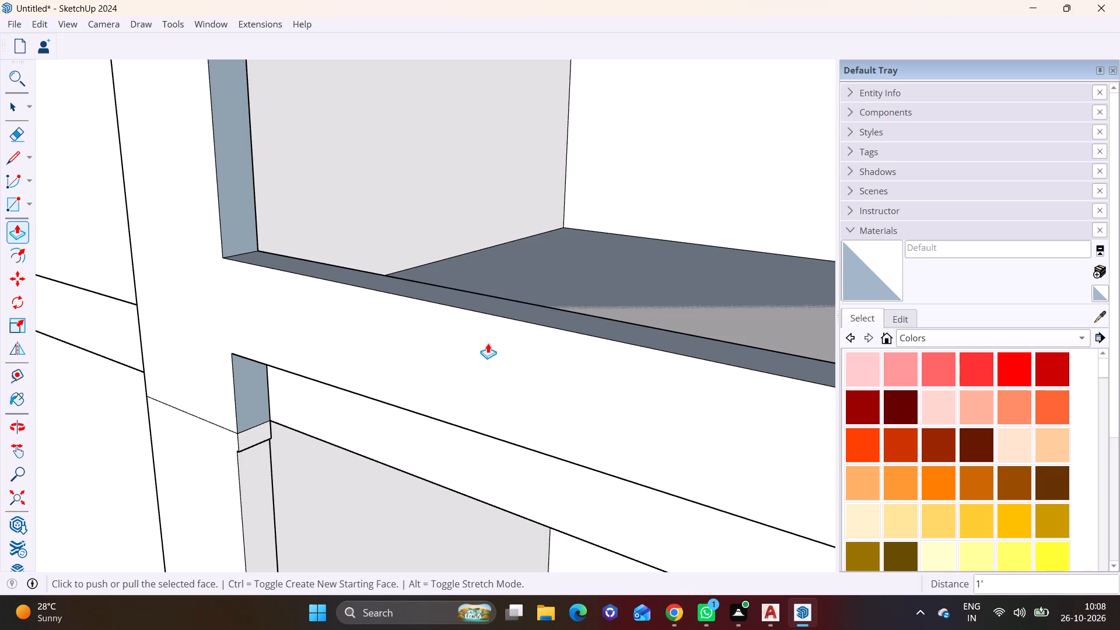
Push/pull the small leftover face above the post about 3/8", flush with the post's inner face.
{"action": "scroll", "coordinate": [264, 437], "scroll_direction": "up", "scroll_amount": 6}
{"action": "key", "text": "space"}
{"action": "left_click", "coordinate": [252, 436]}
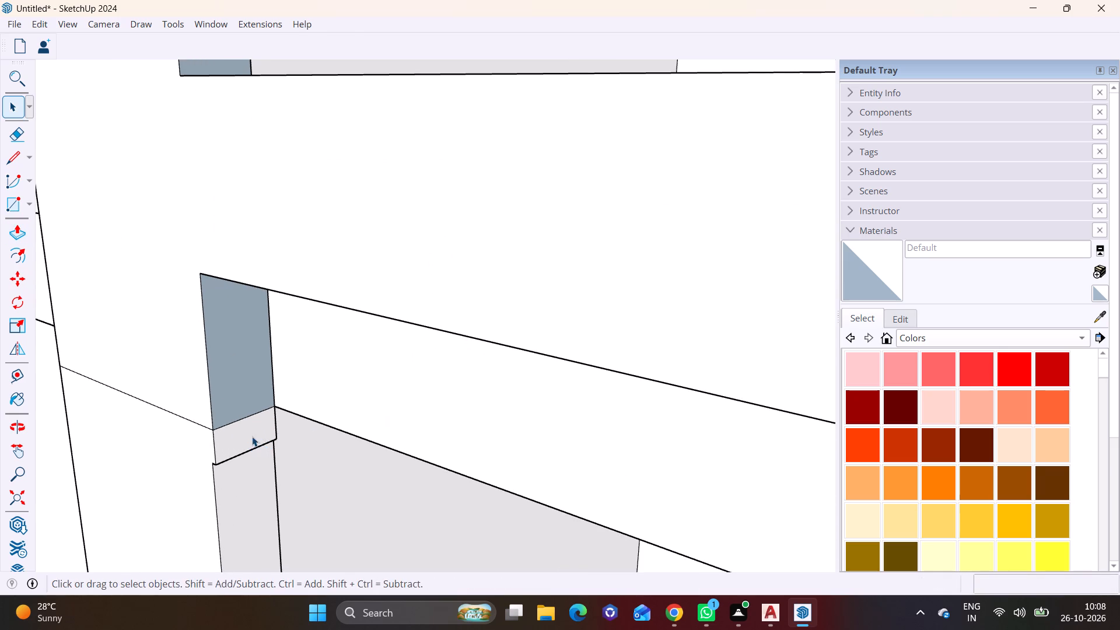
{"action": "left_click", "coordinate": [22, 232]}
{"action": "left_click", "coordinate": [235, 430]}
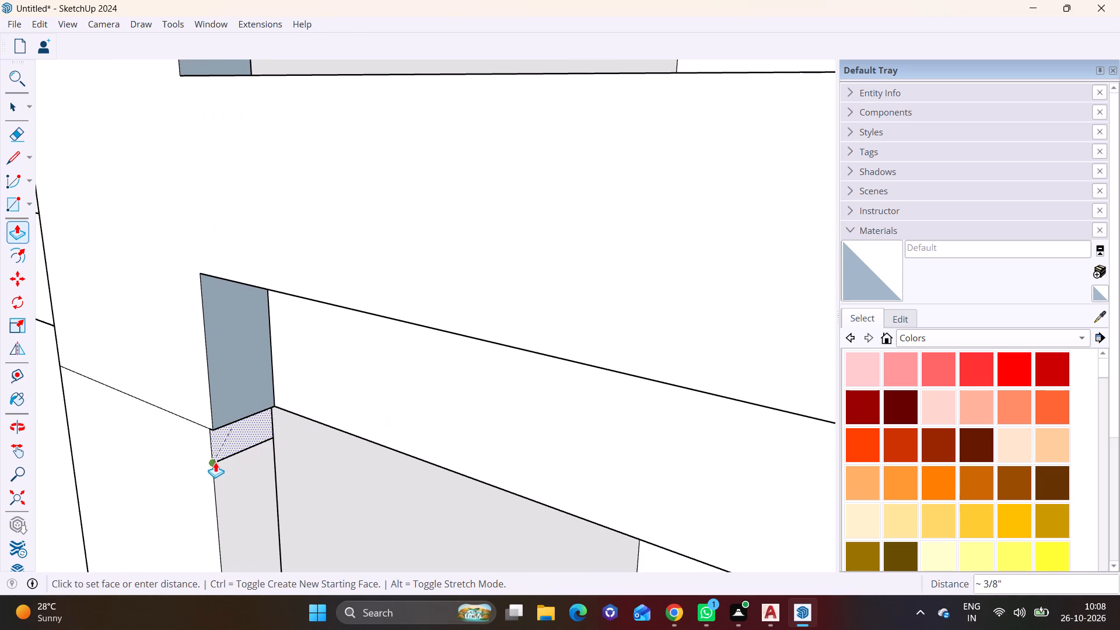
{"action": "left_click", "coordinate": [213, 464]}
Delete the seam edge between the leftover face and the post's inner face.
{"action": "key", "text": "space"}
{"action": "left_click", "coordinate": [243, 449]}
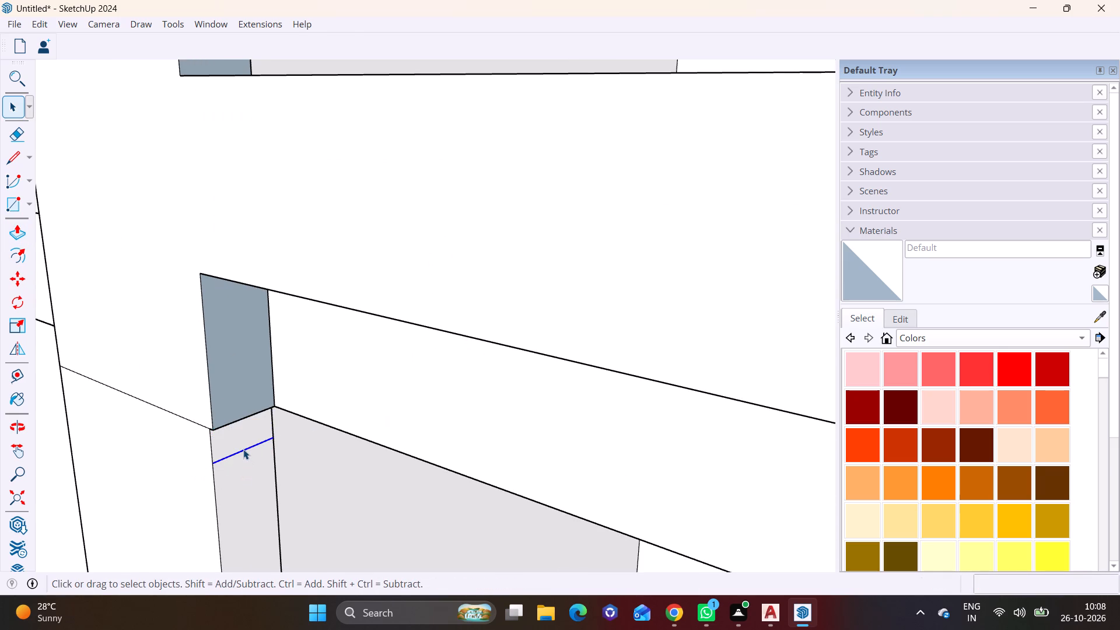
{"action": "key", "text": "Delete"}
{"action": "scroll", "coordinate": [254, 453], "scroll_direction": "down", "scroll_amount": 3}
{"action": "middle_click_drag", "start_coordinate": [260, 452], "coordinate": [323, 334]}
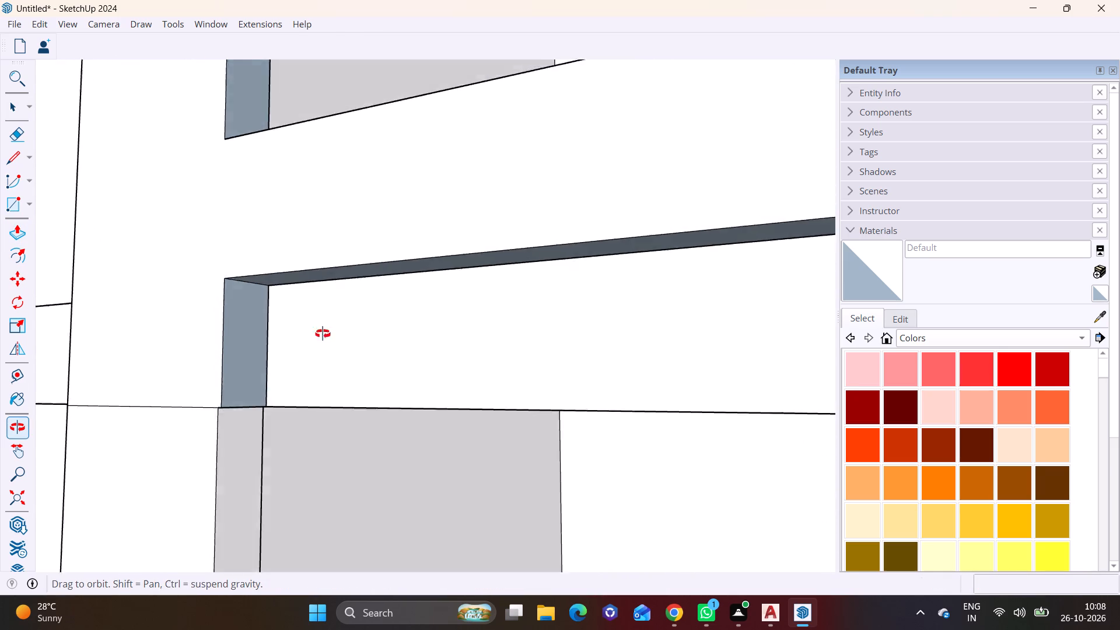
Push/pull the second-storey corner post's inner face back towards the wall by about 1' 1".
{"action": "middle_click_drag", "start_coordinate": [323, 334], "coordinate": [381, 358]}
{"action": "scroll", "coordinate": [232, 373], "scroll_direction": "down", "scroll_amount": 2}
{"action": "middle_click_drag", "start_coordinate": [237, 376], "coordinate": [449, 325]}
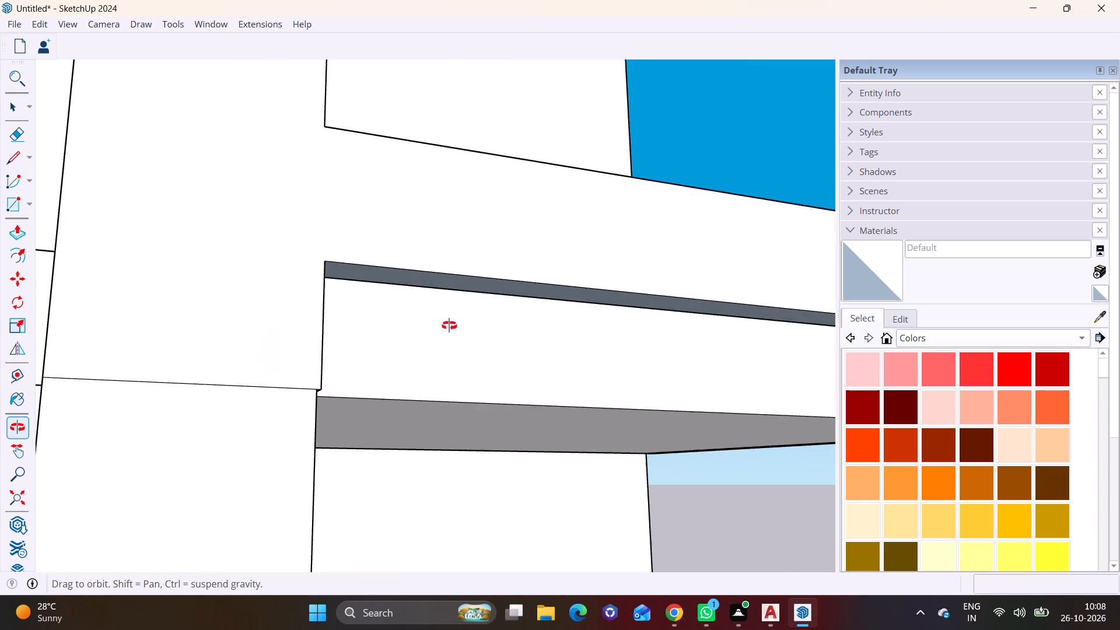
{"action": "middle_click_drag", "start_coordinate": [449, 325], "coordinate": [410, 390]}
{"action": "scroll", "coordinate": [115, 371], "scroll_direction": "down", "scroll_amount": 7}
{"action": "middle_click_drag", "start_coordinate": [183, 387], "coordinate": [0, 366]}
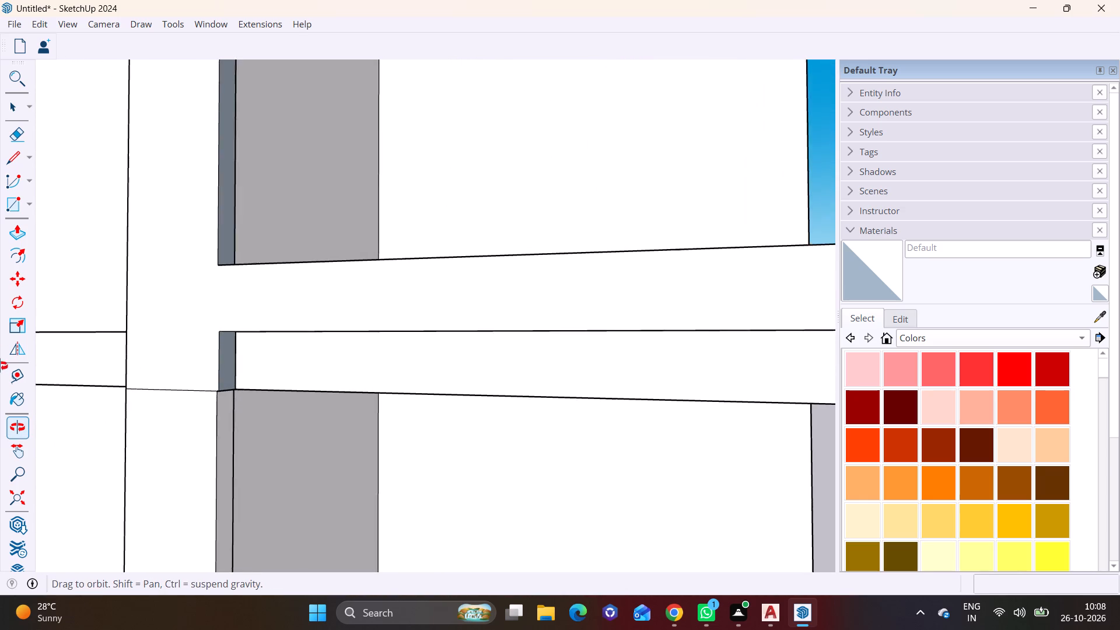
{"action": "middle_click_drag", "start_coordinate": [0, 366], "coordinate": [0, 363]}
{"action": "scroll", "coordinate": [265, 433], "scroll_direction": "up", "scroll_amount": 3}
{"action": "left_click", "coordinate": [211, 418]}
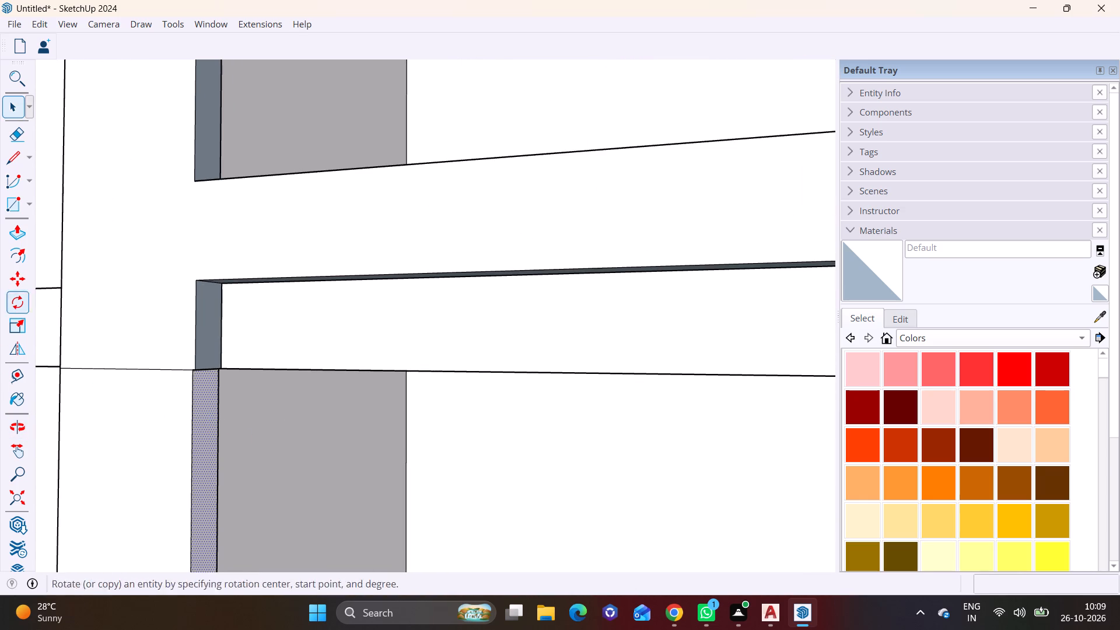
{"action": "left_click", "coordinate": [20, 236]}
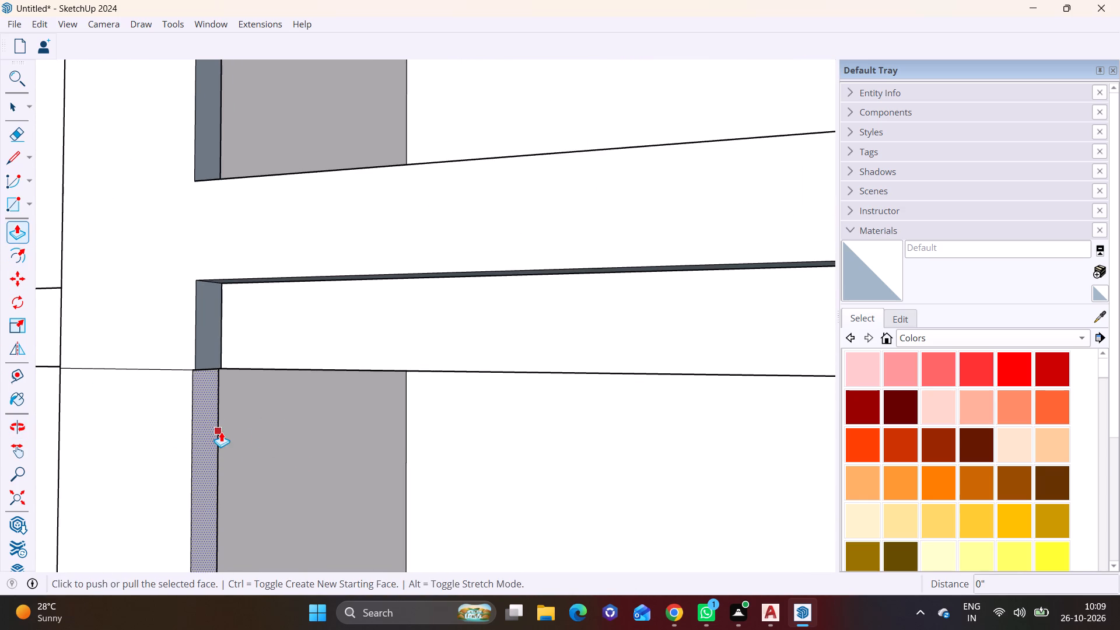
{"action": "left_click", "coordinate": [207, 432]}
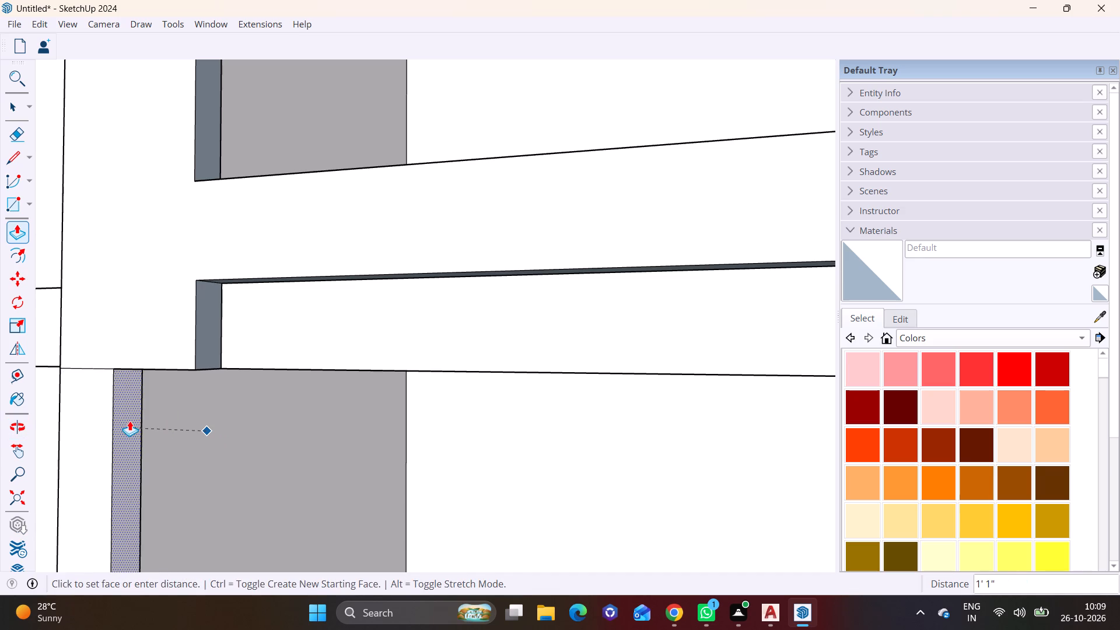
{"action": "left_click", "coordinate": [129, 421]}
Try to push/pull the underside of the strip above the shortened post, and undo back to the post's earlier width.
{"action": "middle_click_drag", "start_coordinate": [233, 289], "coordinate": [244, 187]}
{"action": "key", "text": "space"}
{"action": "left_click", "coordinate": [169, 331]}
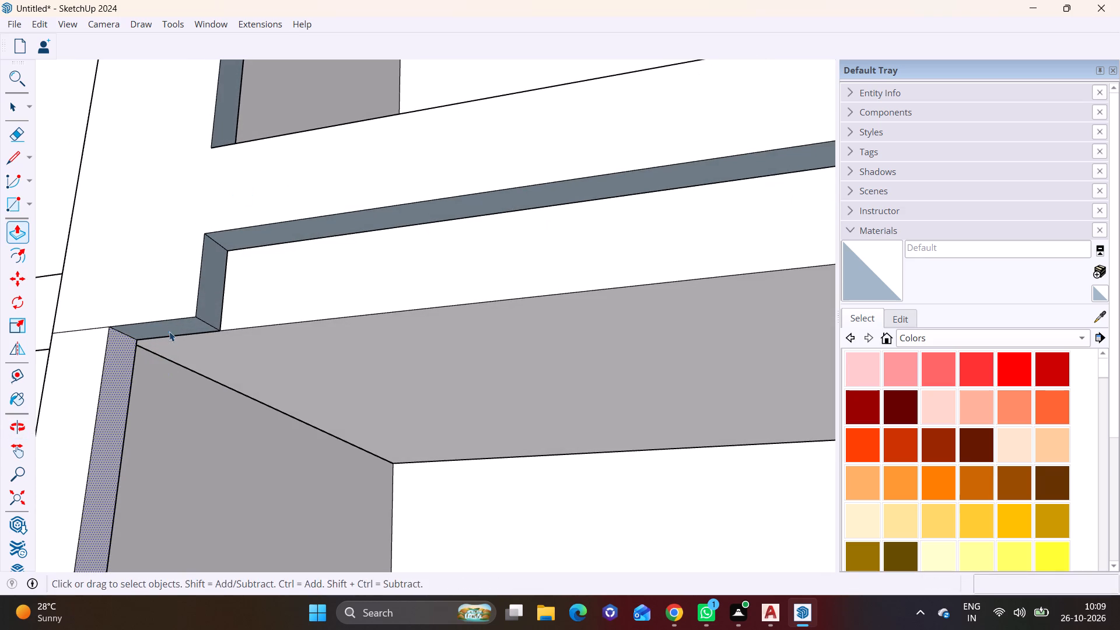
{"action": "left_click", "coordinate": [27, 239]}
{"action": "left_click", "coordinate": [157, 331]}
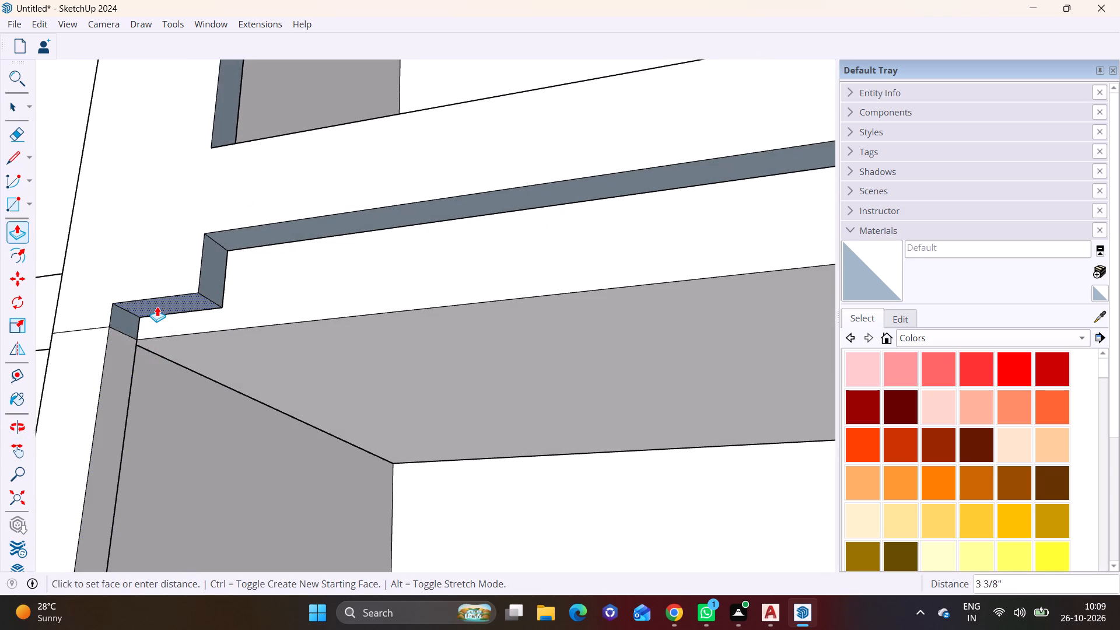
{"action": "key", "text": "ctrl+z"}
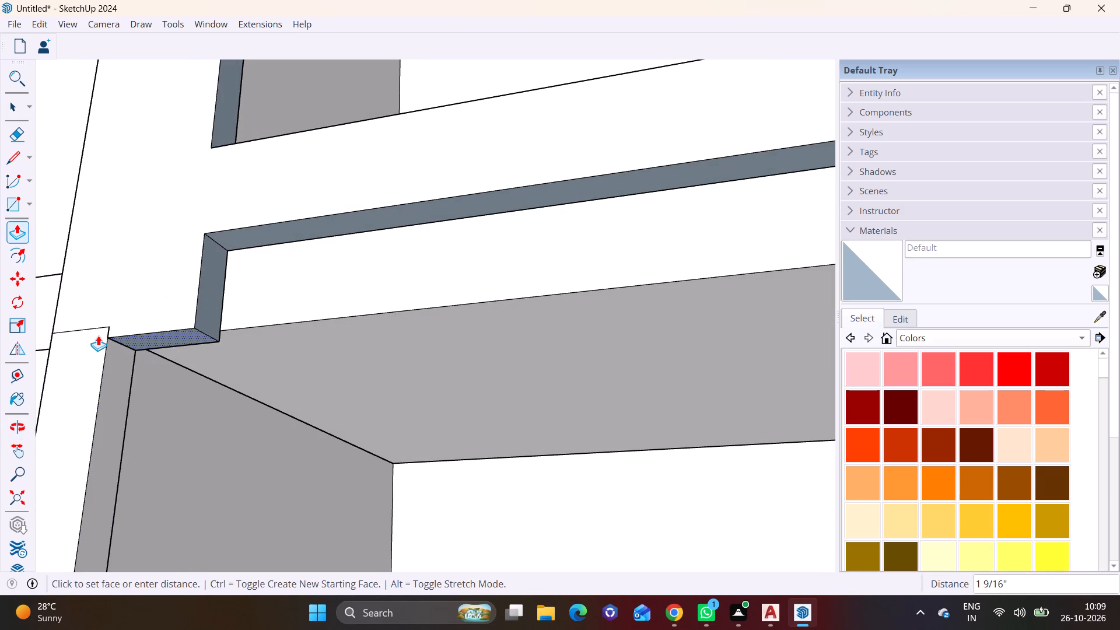
Push/pull the second-storey post's inner face all the way back to the adjoining wall, removing the post.
{"action": "left_click", "coordinate": [192, 395]}
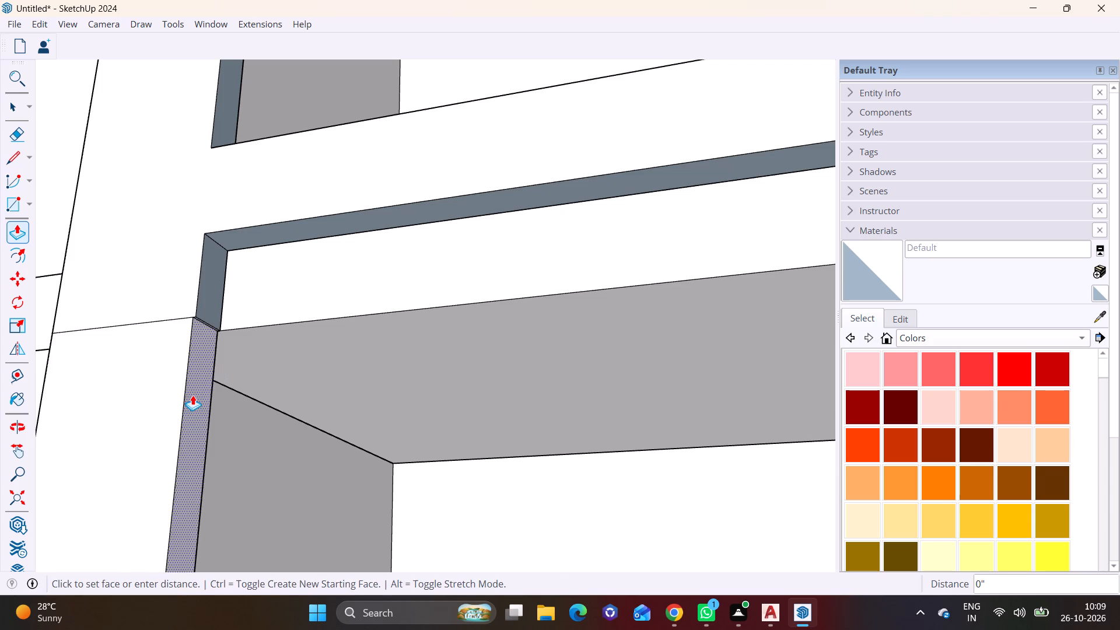
{"action": "left_click", "coordinate": [47, 383]}
Push/pull the underside of the exposed strip above the removed post up by 1', level with the adjoining parapet underside.
{"action": "key", "text": "space"}
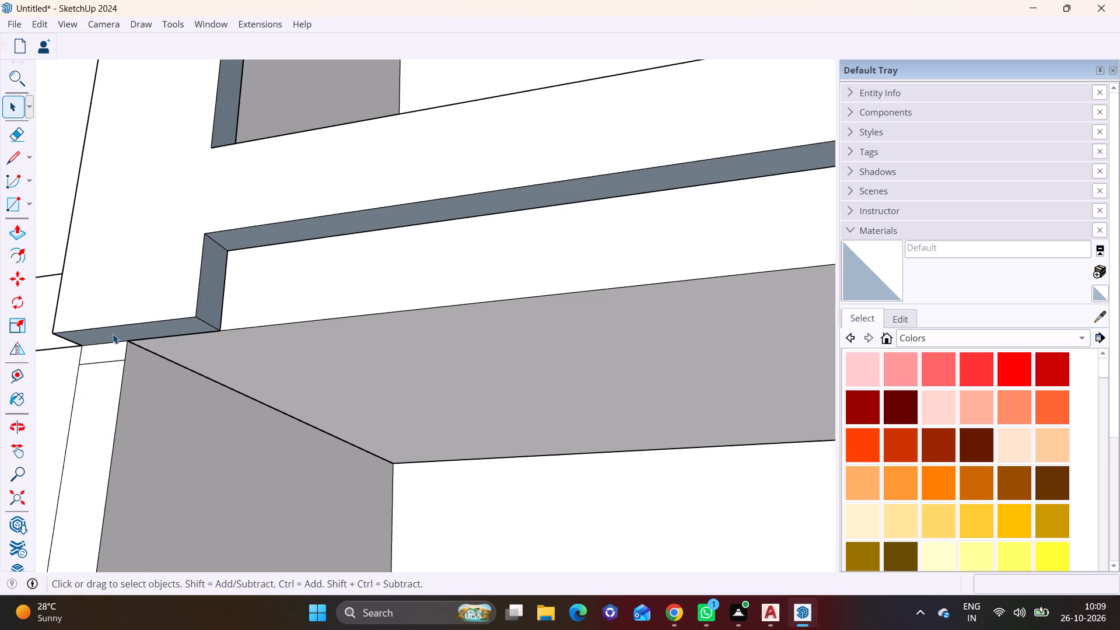
{"action": "left_click", "coordinate": [113, 334]}
{"action": "left_click", "coordinate": [13, 240]}
{"action": "left_click", "coordinate": [122, 337]}
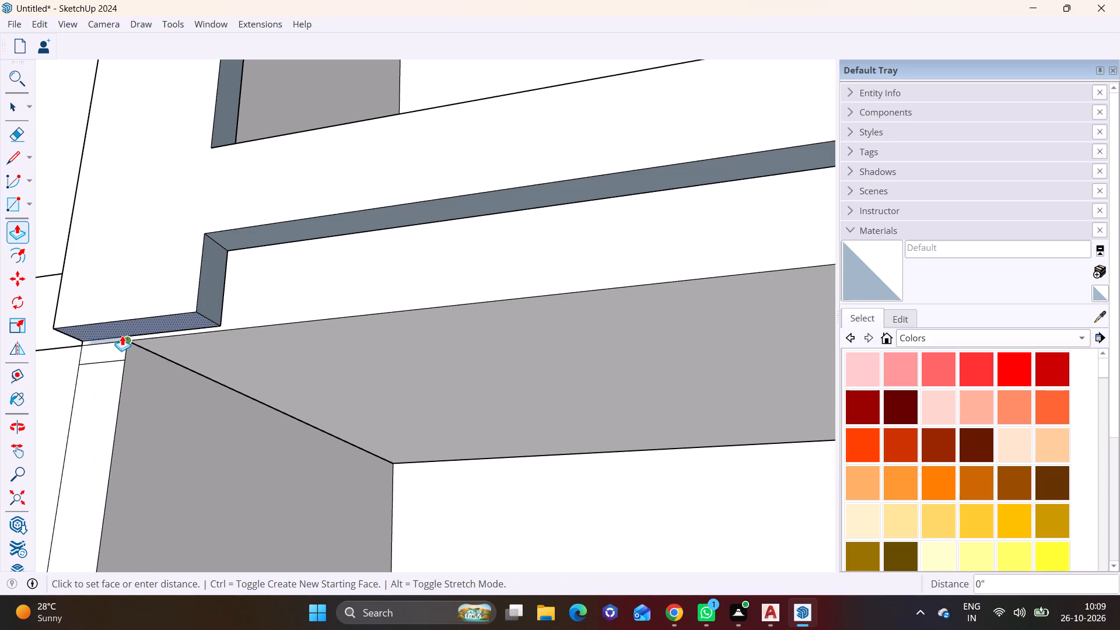
{"action": "left_click", "coordinate": [141, 262]}
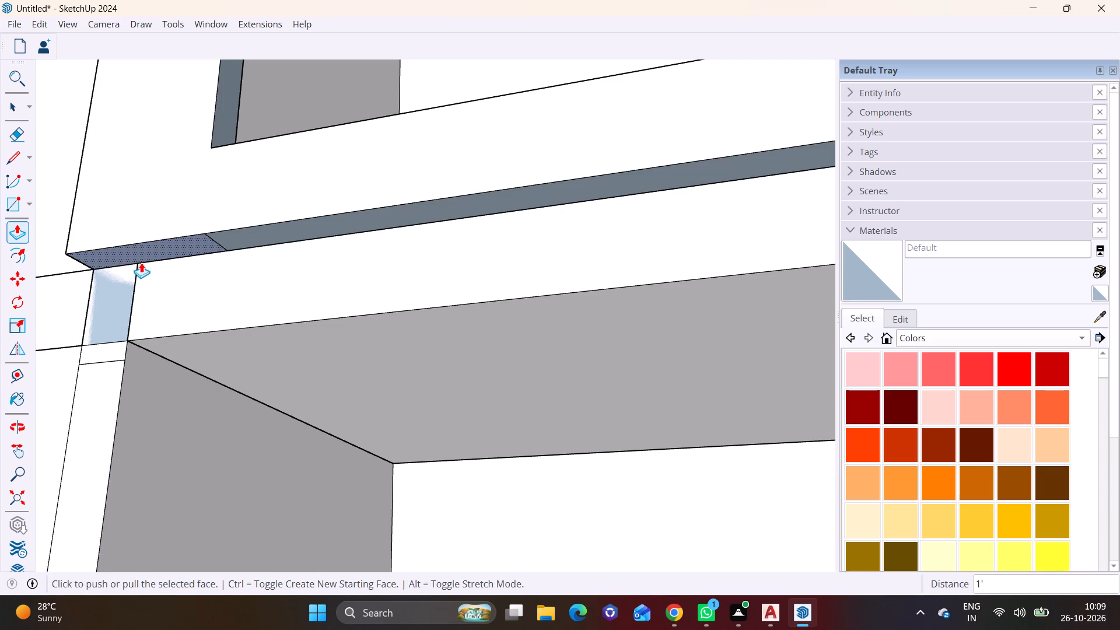
Examine the corner bays' bands, parapets and the removed post's junction from several angles.
{"action": "scroll", "coordinate": [222, 344], "scroll_direction": "down", "scroll_amount": 8}
{"action": "middle_click_drag", "start_coordinate": [220, 374], "coordinate": [207, 485]}
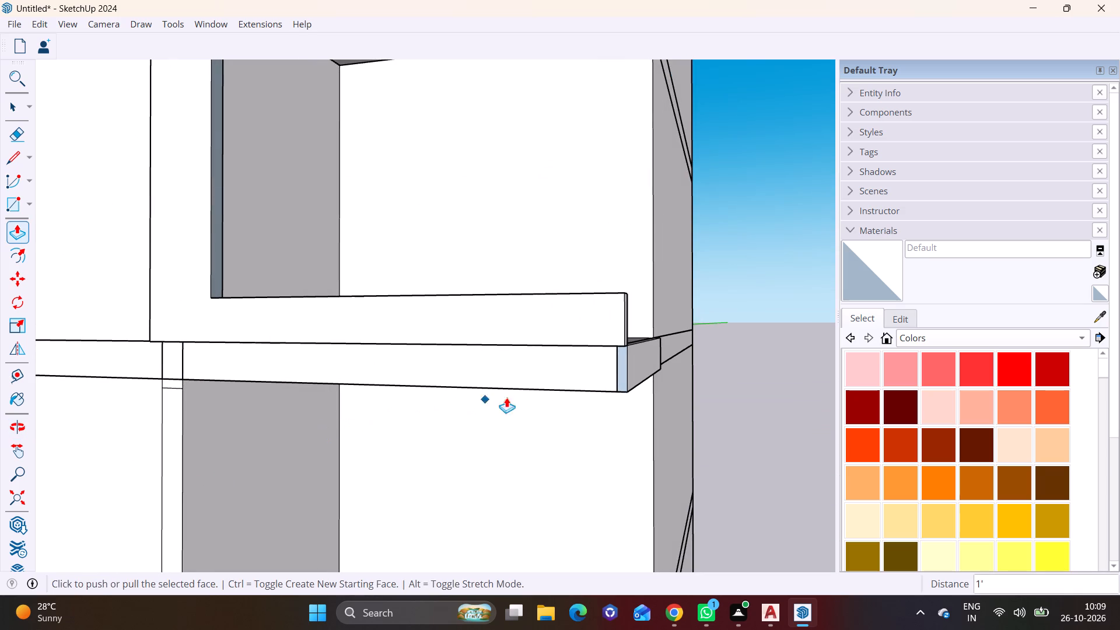
{"action": "key", "text": "space"}
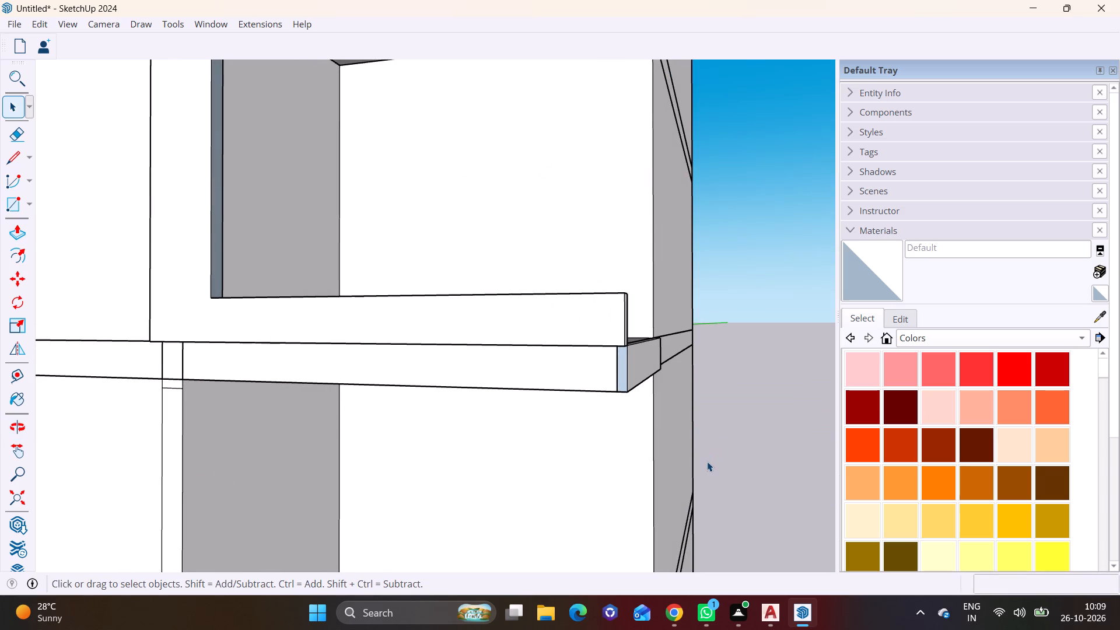
{"action": "middle_click_drag", "start_coordinate": [727, 460], "coordinate": [542, 476]}
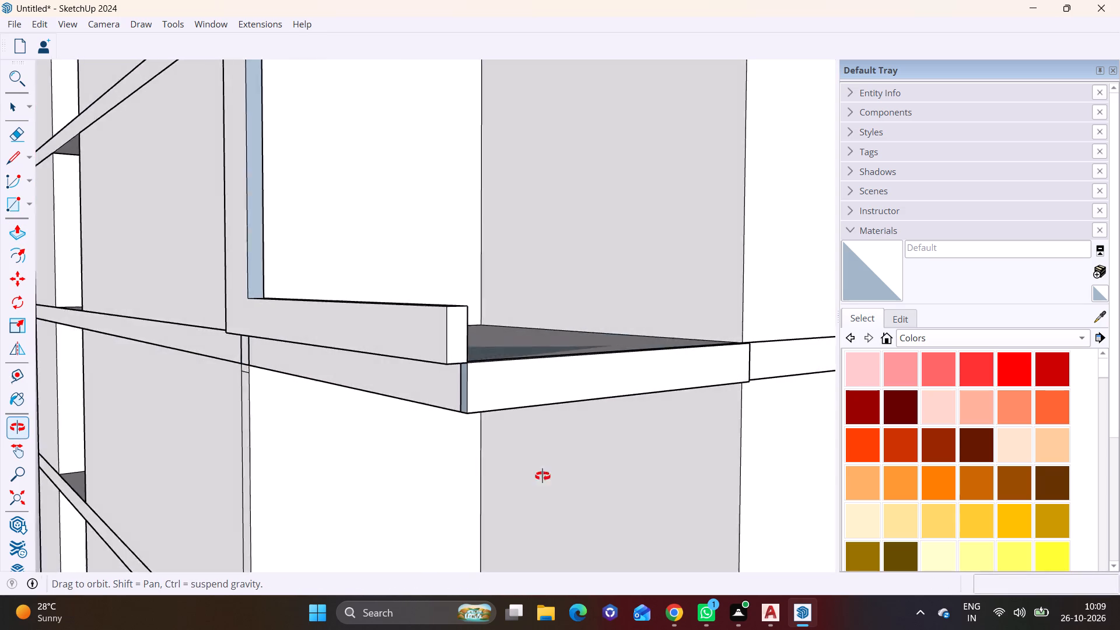
{"action": "middle_click_drag", "start_coordinate": [542, 476], "coordinate": [579, 478]}
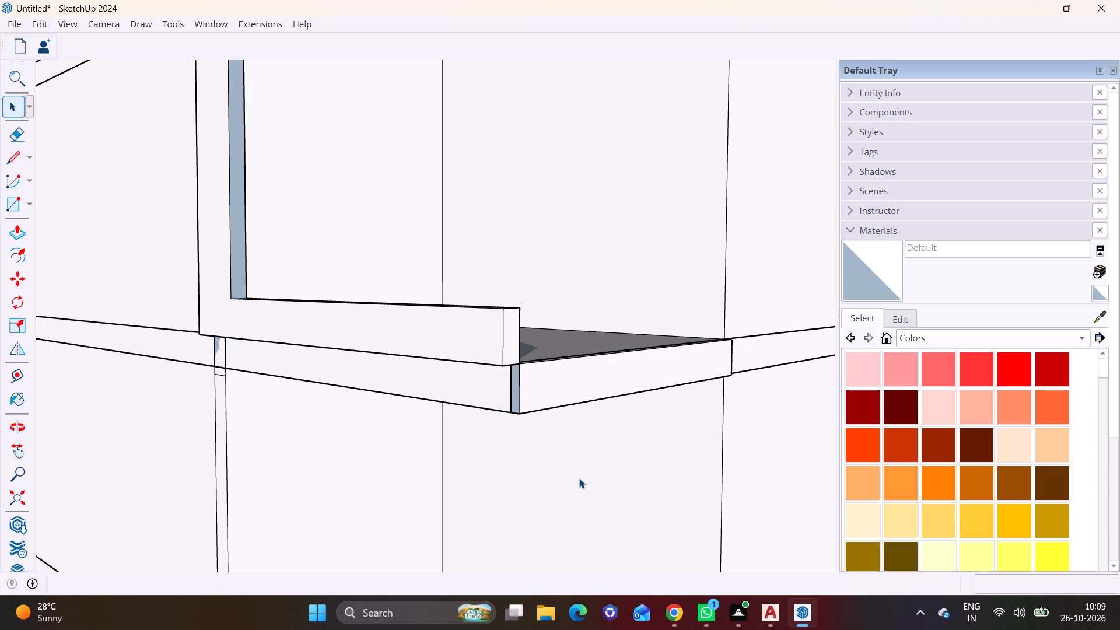
{"action": "middle_click_drag", "start_coordinate": [592, 479], "coordinate": [699, 432]}
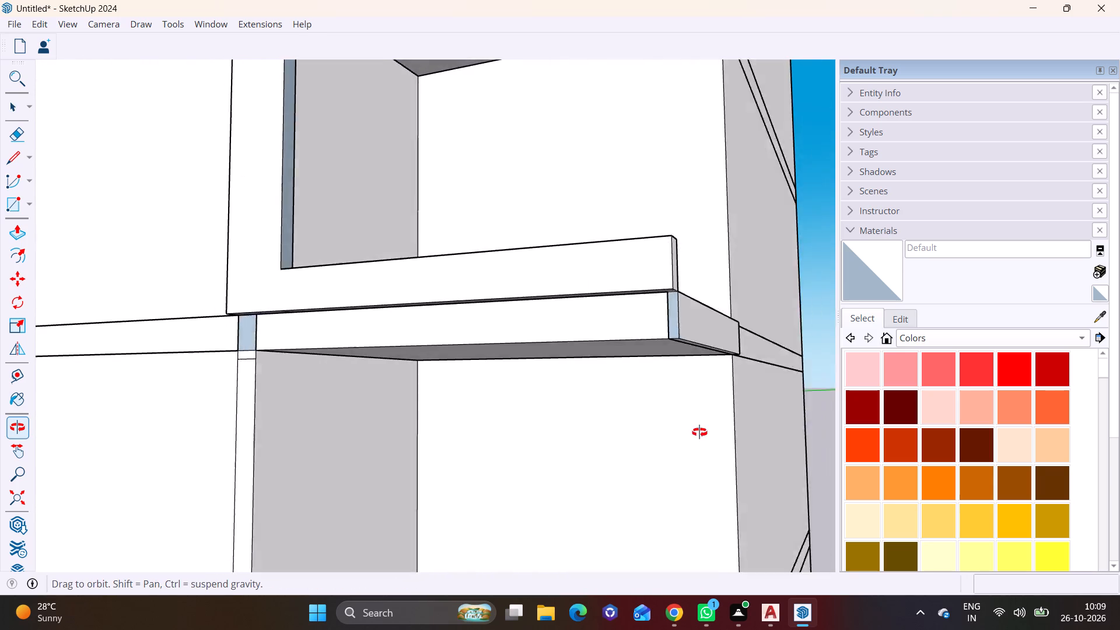
{"action": "middle_click_drag", "start_coordinate": [699, 432], "coordinate": [737, 418]}
{"action": "scroll", "coordinate": [556, 359], "scroll_direction": "up", "scroll_amount": 3}
{"action": "middle_click_drag", "start_coordinate": [549, 372], "coordinate": [295, 419]}
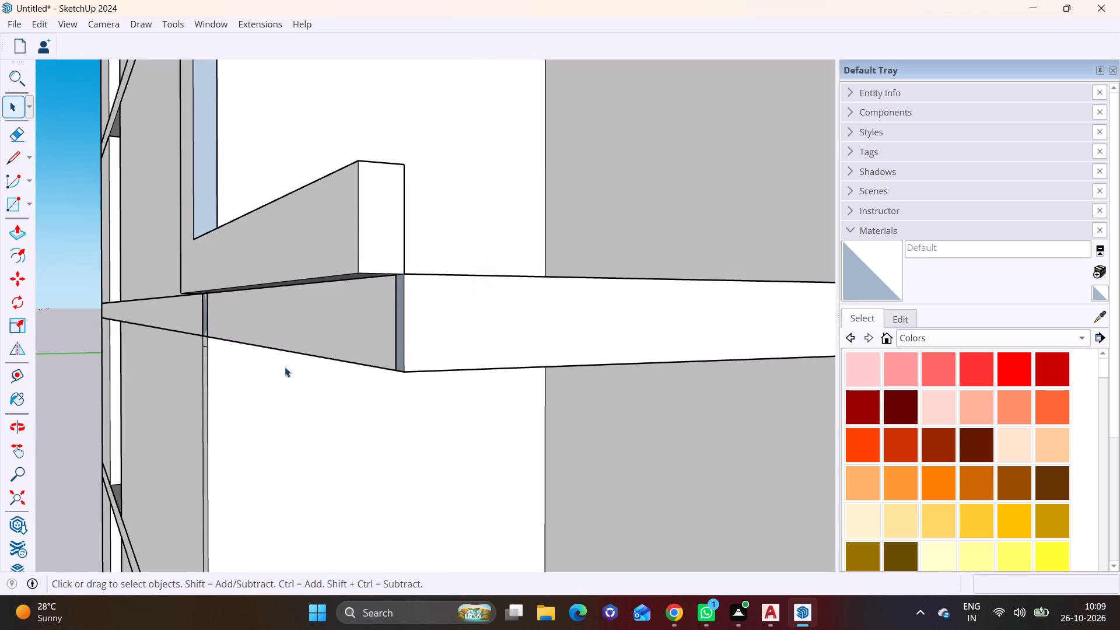
{"action": "scroll", "coordinate": [316, 369], "scroll_direction": "down", "scroll_amount": 14}
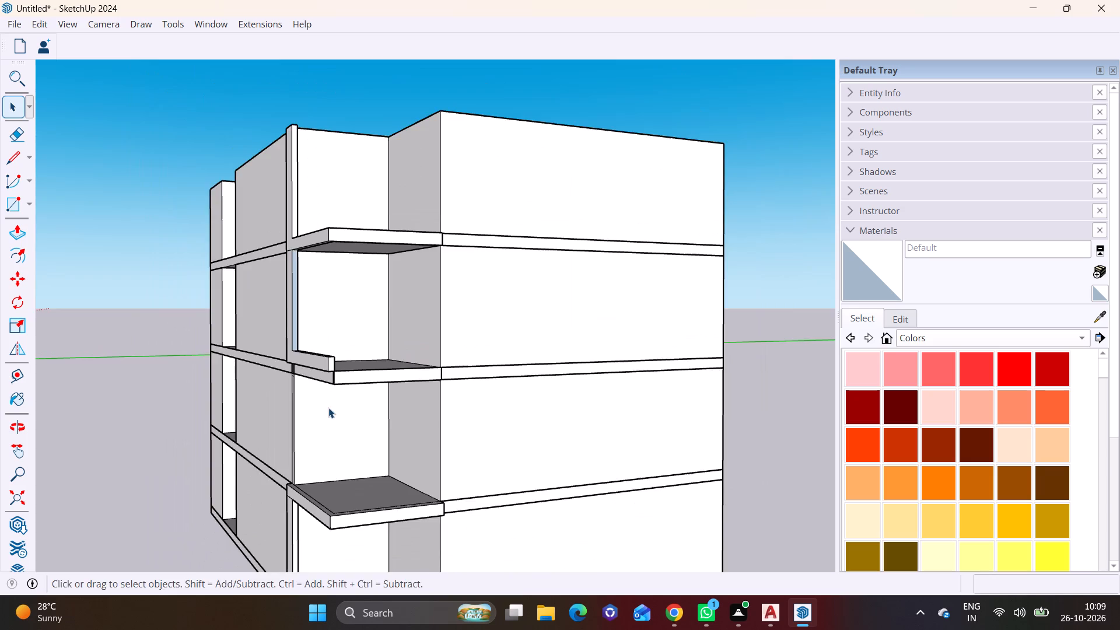
{"action": "middle_click_drag", "start_coordinate": [328, 408], "coordinate": [365, 307]}
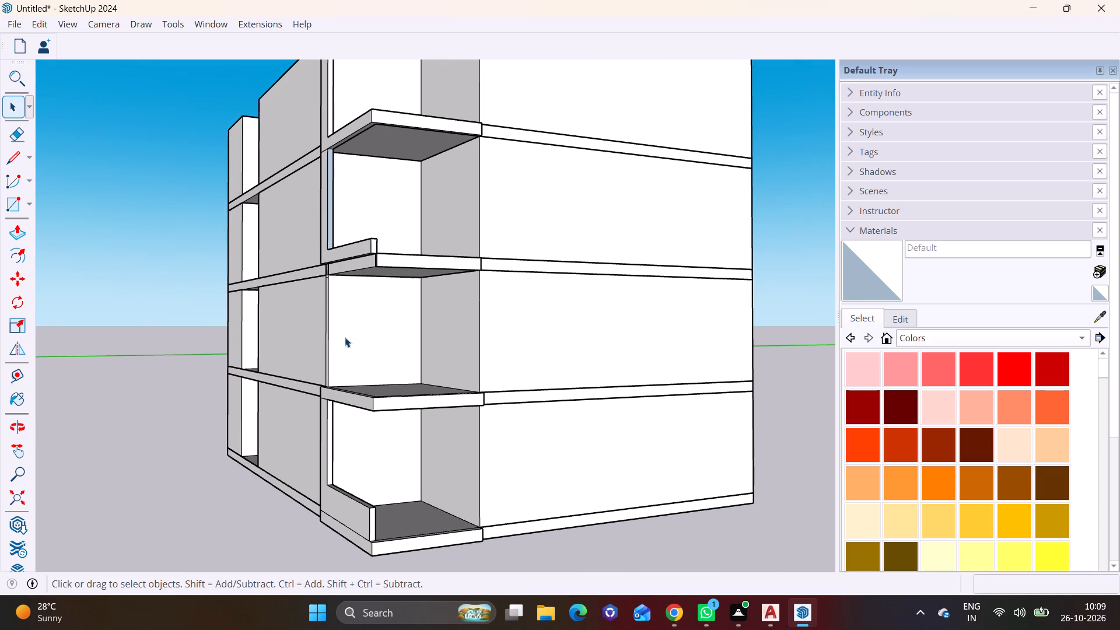
{"action": "middle_click_drag", "start_coordinate": [337, 342], "coordinate": [400, 347]}
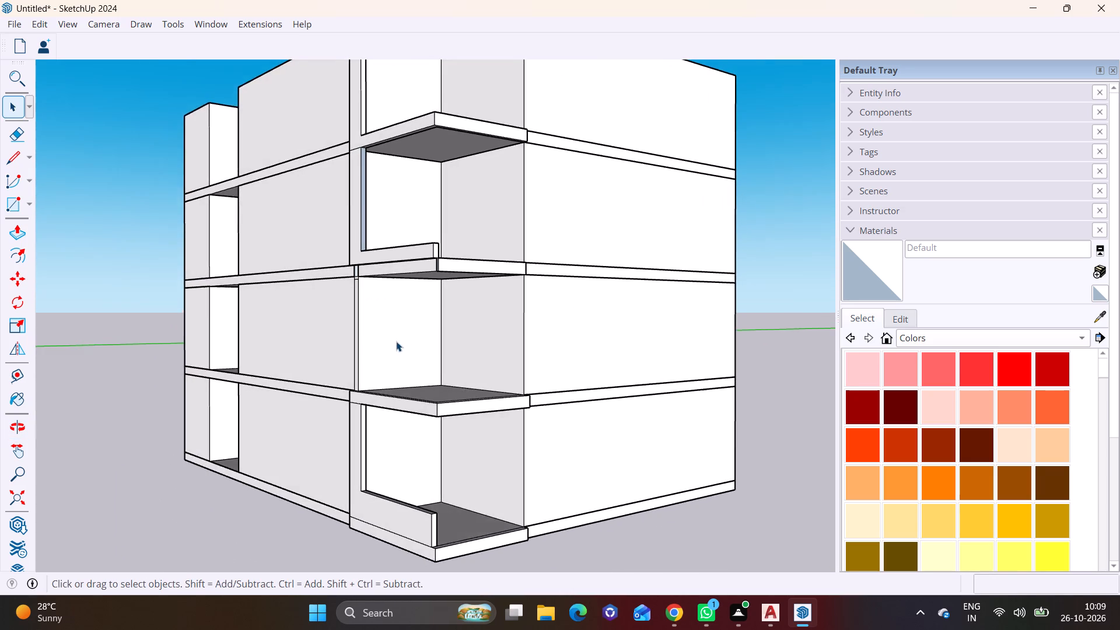
{"action": "scroll", "coordinate": [396, 339], "scroll_direction": "up", "scroll_amount": 4}
{"action": "middle_click_drag", "start_coordinate": [382, 327], "coordinate": [427, 335]}
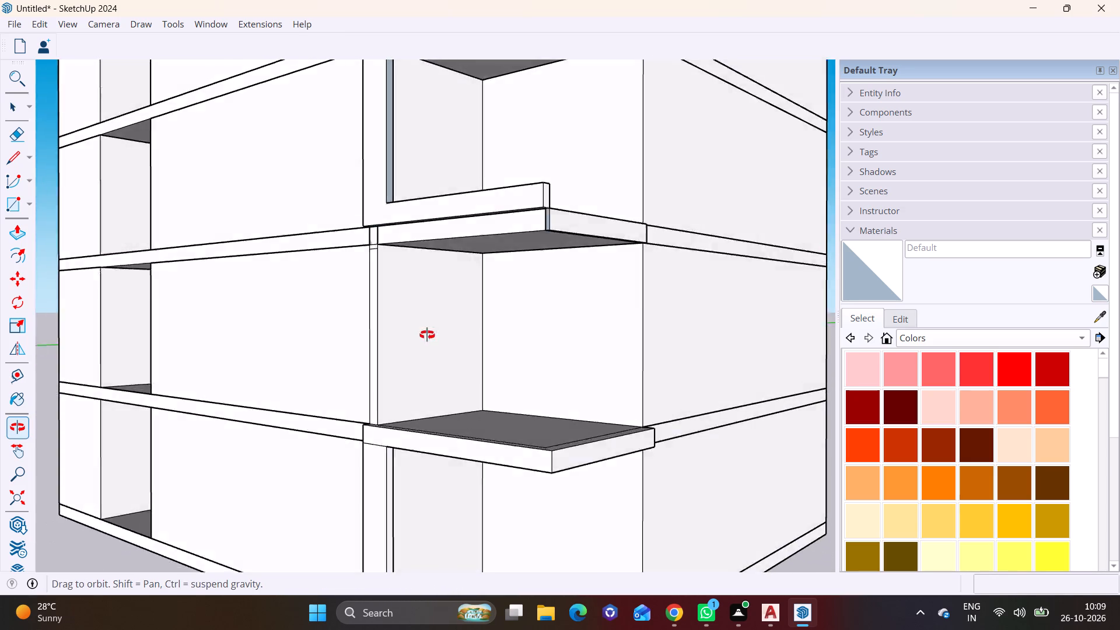
{"action": "middle_click_drag", "start_coordinate": [427, 335], "coordinate": [383, 419]}
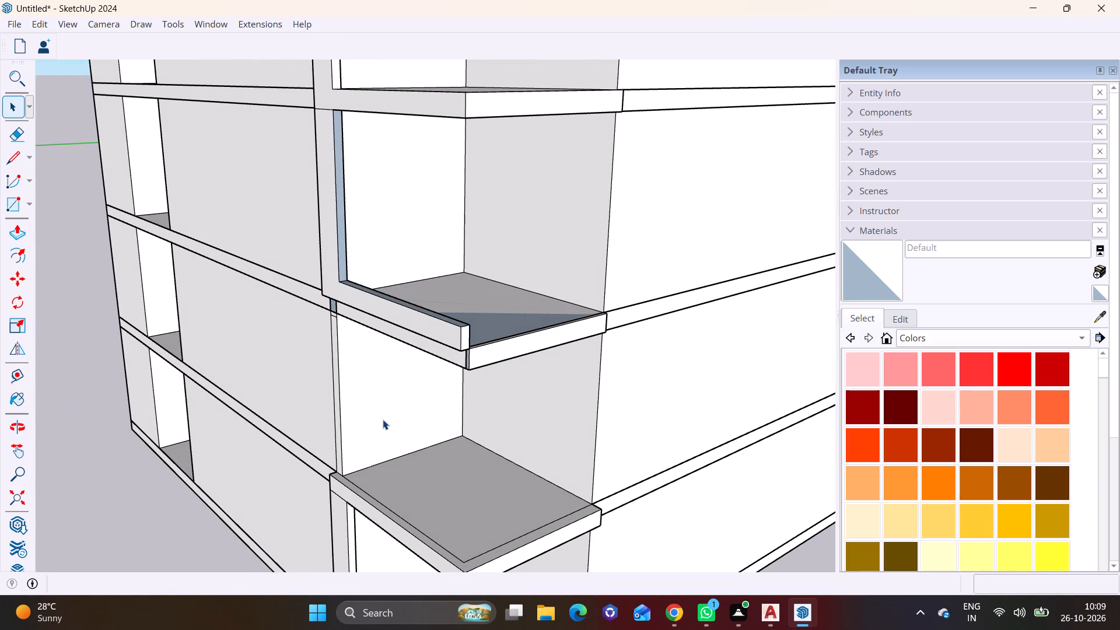
{"action": "middle_click_drag", "start_coordinate": [380, 409], "coordinate": [464, 333]}
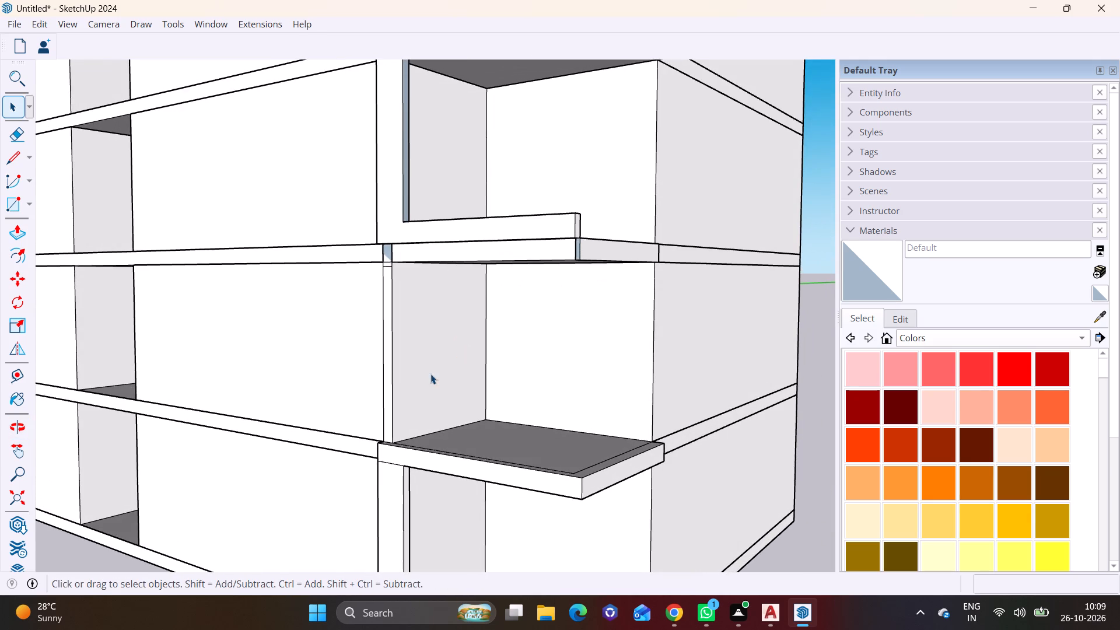
{"action": "scroll", "coordinate": [429, 379], "scroll_direction": "down", "scroll_amount": 2}
{"action": "scroll", "coordinate": [416, 425], "scroll_direction": "down", "scroll_amount": 3}
{"action": "middle_click_drag", "start_coordinate": [512, 484], "coordinate": [380, 430]}
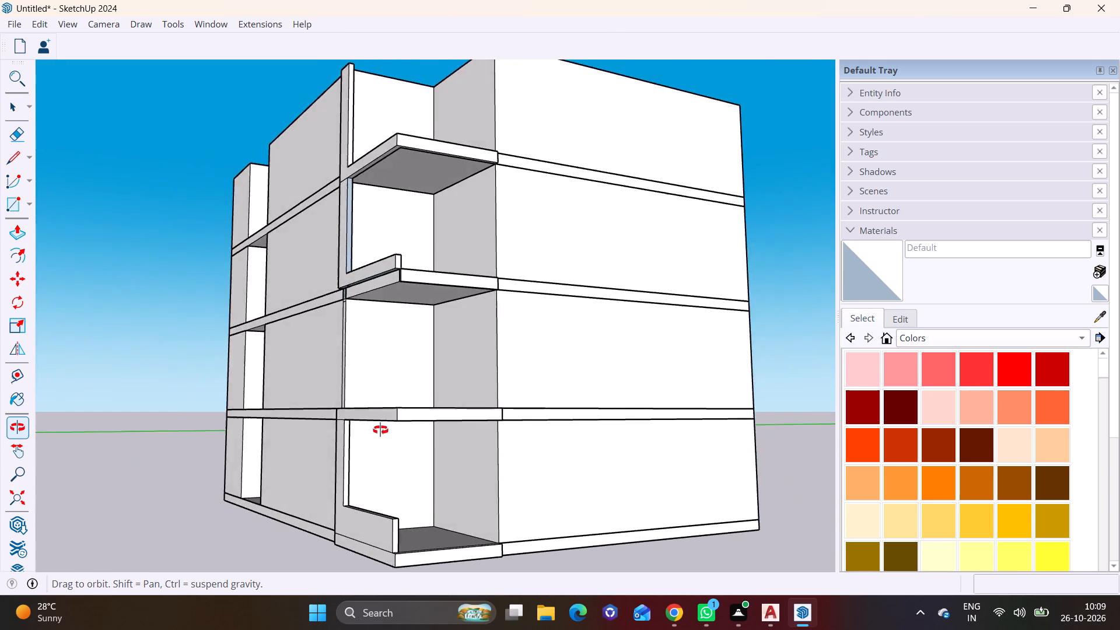
{"action": "middle_click_drag", "start_coordinate": [380, 430], "coordinate": [457, 444]}
Push/pull the top face of the third-storey front parapet up by about 1' 7 1/2".
{"action": "middle_click_drag", "start_coordinate": [430, 332], "coordinate": [430, 446]}
{"action": "scroll", "coordinate": [413, 336], "scroll_direction": "up", "scroll_amount": 1}
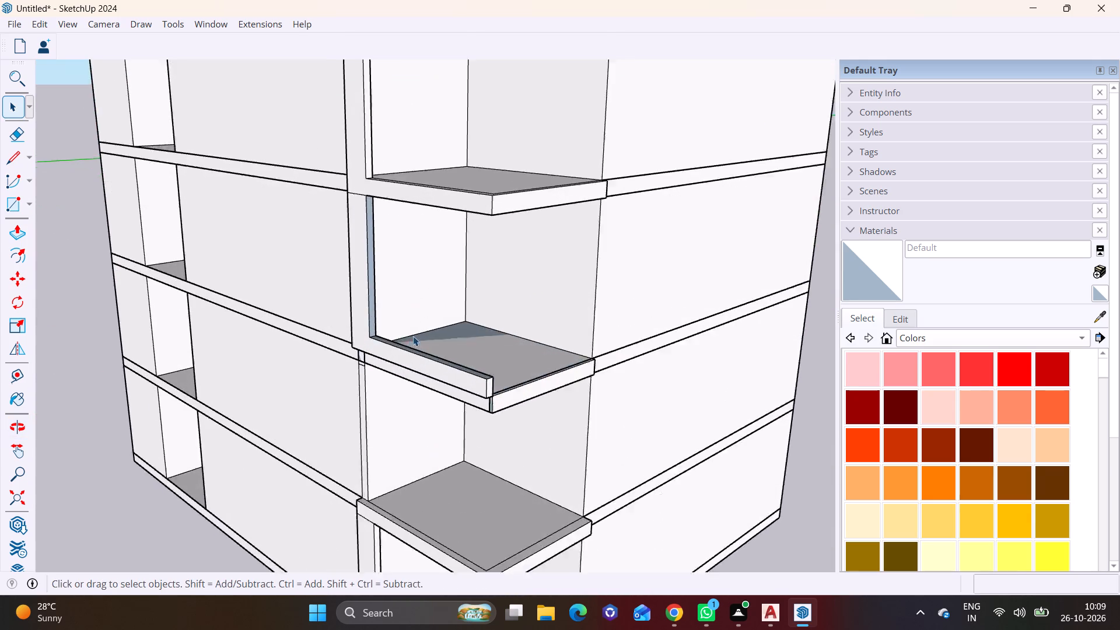
{"action": "scroll", "coordinate": [413, 336], "scroll_direction": "up", "scroll_amount": 7}
{"action": "middle_click_drag", "start_coordinate": [404, 359], "coordinate": [356, 418]}
{"action": "scroll", "coordinate": [401, 394], "scroll_direction": "up", "scroll_amount": 6}
{"action": "left_click", "coordinate": [403, 398]}
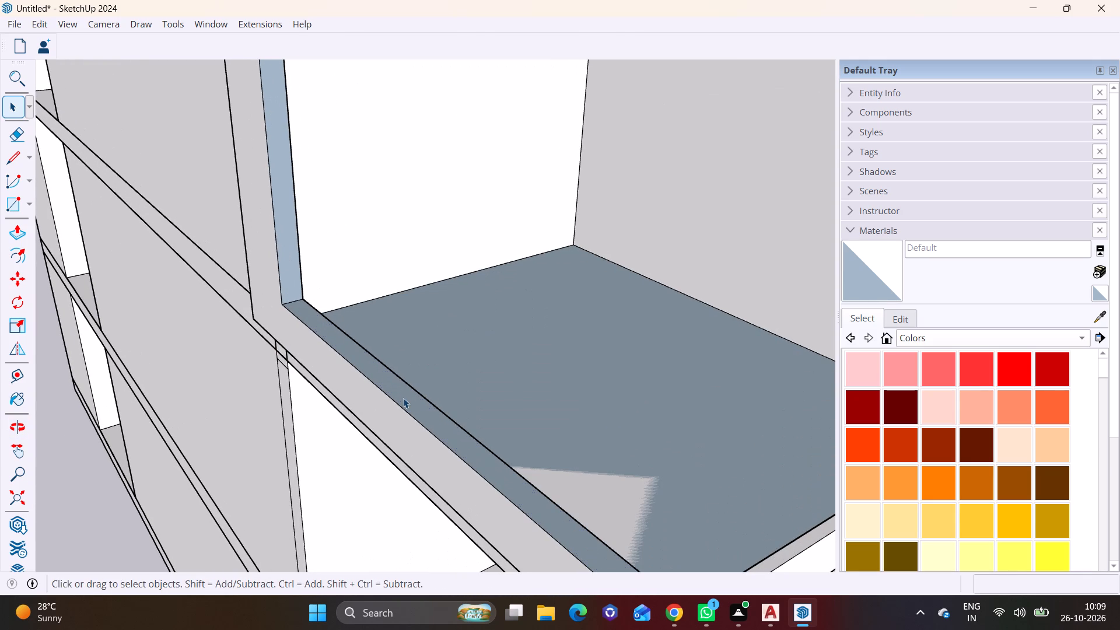
{"action": "left_click", "coordinate": [13, 232]}
{"action": "left_click_drag", "start_coordinate": [436, 426], "coordinate": [442, 424]}
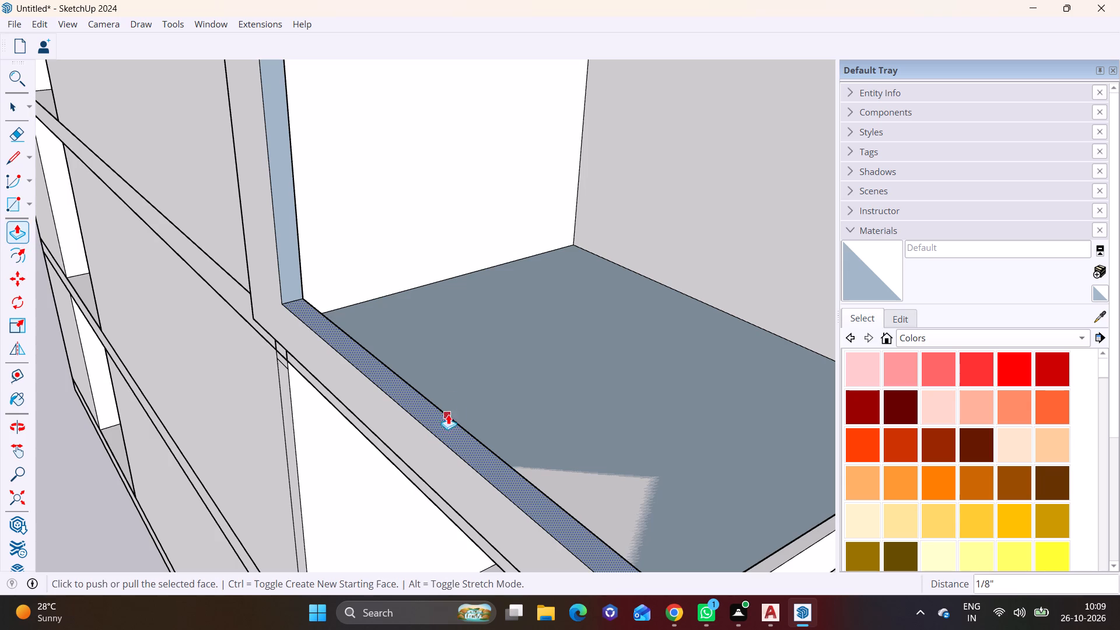
{"action": "left_click", "coordinate": [439, 418]}
{"action": "left_click", "coordinate": [449, 332]}
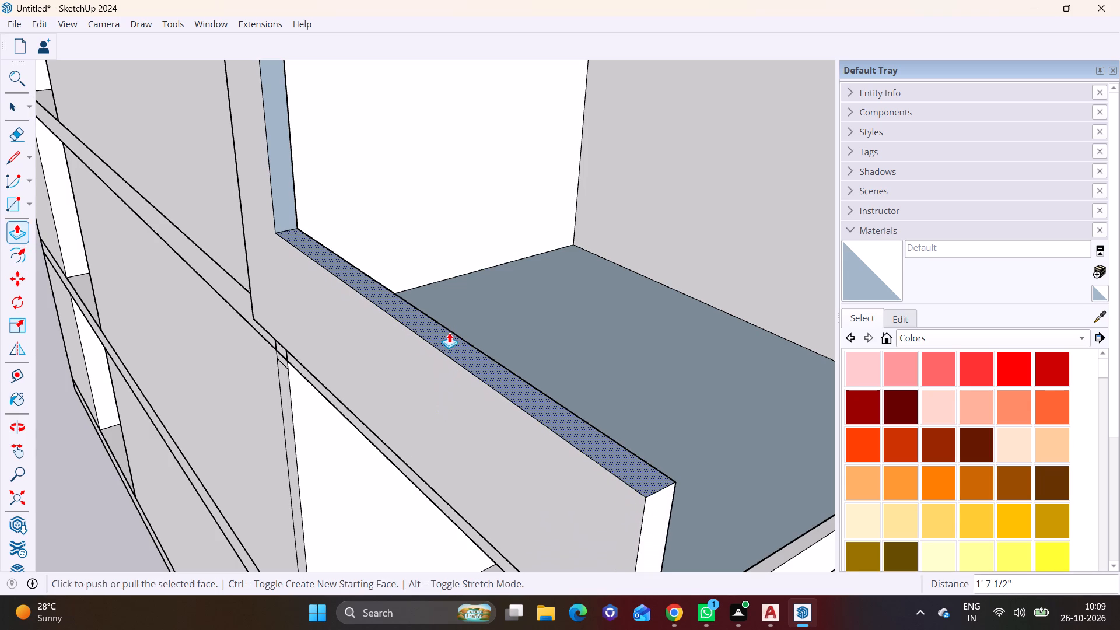
Push/pull the end face of the ground-storey front parapet outward about 5 13/16", flush with the slab's side edge.
{"action": "scroll", "coordinate": [438, 402], "scroll_direction": "down", "scroll_amount": 11}
{"action": "middle_click_drag", "start_coordinate": [528, 457], "coordinate": [610, 280]}
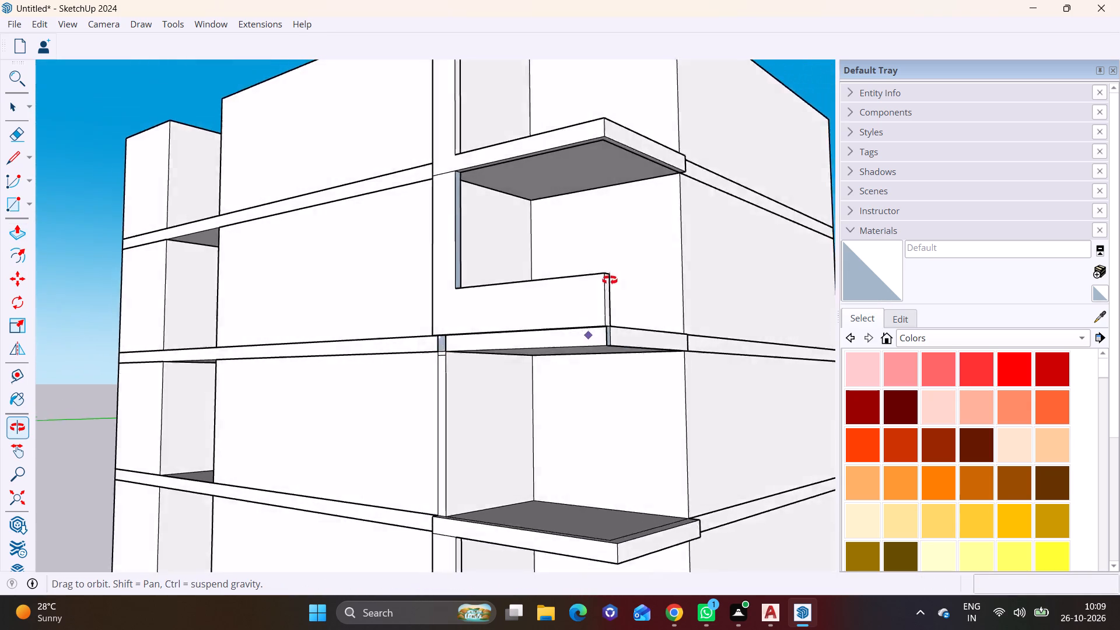
{"action": "middle_click_drag", "start_coordinate": [610, 280], "coordinate": [740, 264]}
{"action": "scroll", "coordinate": [619, 337], "scroll_direction": "down", "scroll_amount": 1}
{"action": "middle_click_drag", "start_coordinate": [591, 353], "coordinate": [379, 283]}
{"action": "middle_click_drag", "start_coordinate": [415, 356], "coordinate": [430, 318], "text": "shift"}
{"action": "scroll", "coordinate": [460, 198], "scroll_direction": "up", "scroll_amount": 2}
{"action": "middle_click_drag", "start_coordinate": [478, 376], "coordinate": [456, 271], "text": "shift"}
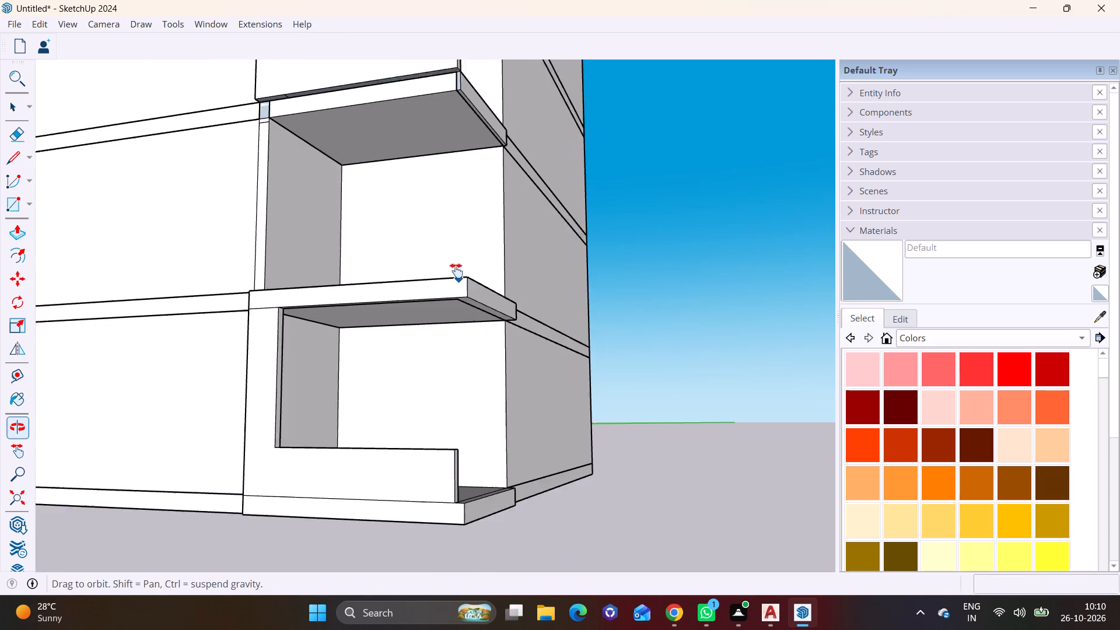
{"action": "middle_click_drag", "start_coordinate": [456, 271], "coordinate": [455, 263], "text": "shift"}
{"action": "scroll", "coordinate": [446, 417], "scroll_direction": "up", "scroll_amount": 5}
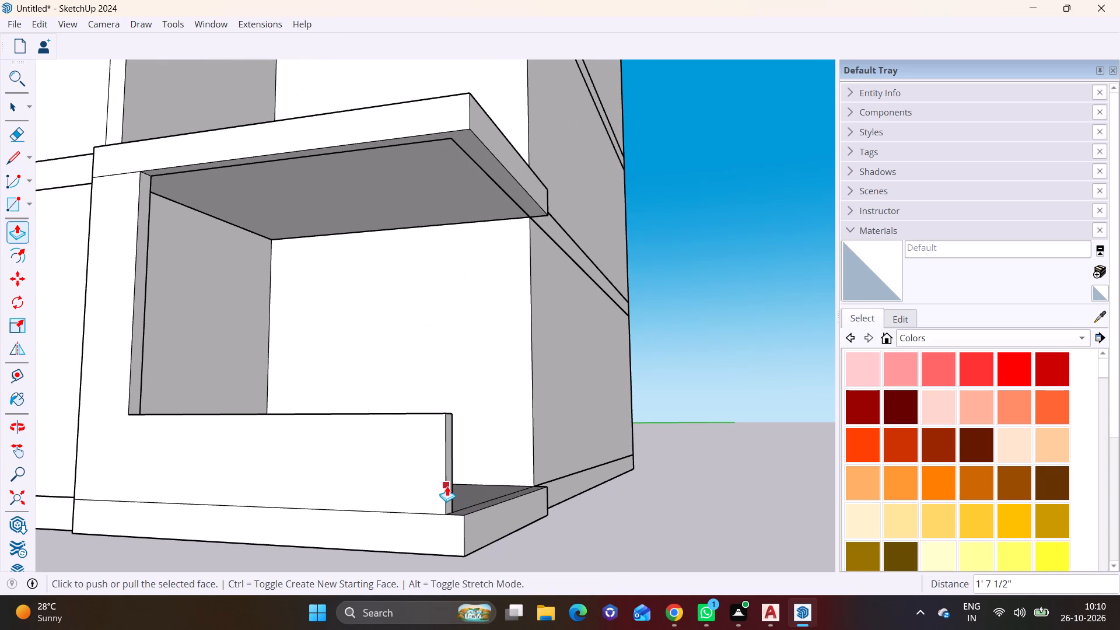
{"action": "scroll", "coordinate": [447, 486], "scroll_direction": "up", "scroll_amount": 2}
{"action": "key", "text": "space"}
{"action": "scroll", "coordinate": [450, 473], "scroll_direction": "up", "scroll_amount": 3}
{"action": "middle_click_drag", "start_coordinate": [443, 477], "coordinate": [371, 512]}
{"action": "middle_click_drag", "start_coordinate": [373, 513], "coordinate": [367, 422], "text": "shift"}
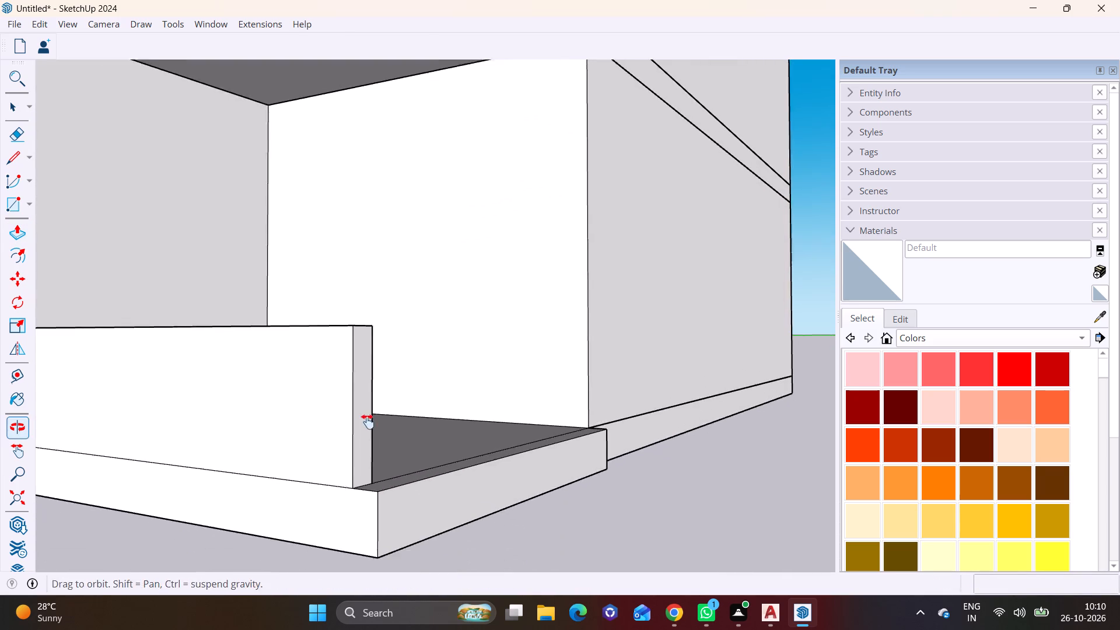
{"action": "middle_click_drag", "start_coordinate": [367, 422], "coordinate": [367, 419], "text": "shift"}
{"action": "scroll", "coordinate": [369, 418], "scroll_direction": "up", "scroll_amount": 4}
{"action": "left_click", "coordinate": [353, 415]}
{"action": "left_click", "coordinate": [17, 233]}
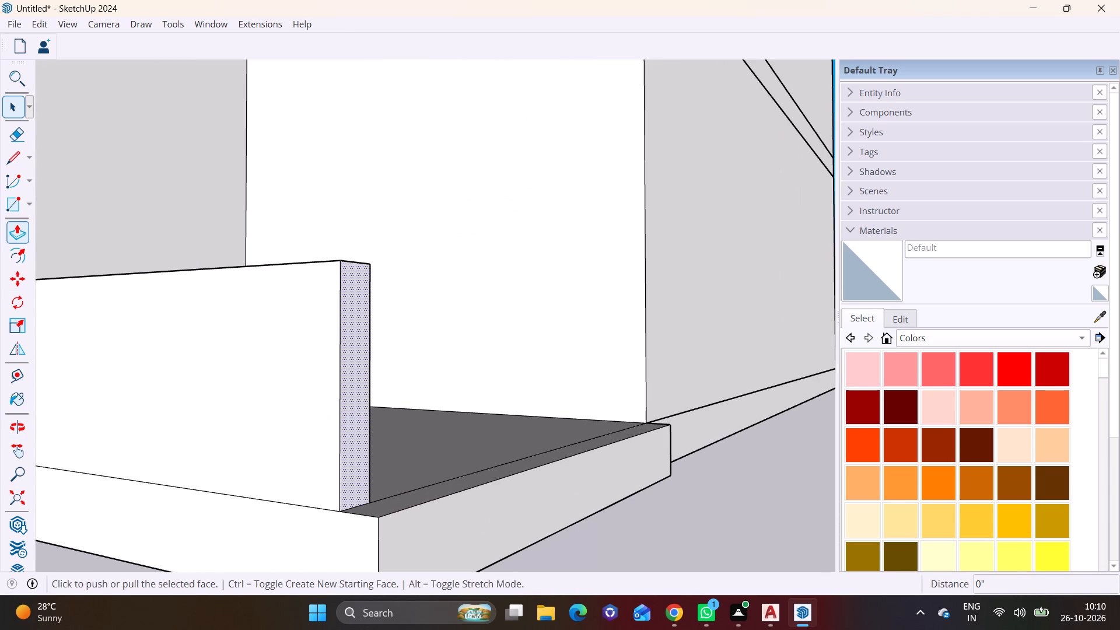
{"action": "left_click", "coordinate": [345, 438]}
{"action": "left_click", "coordinate": [378, 530]}
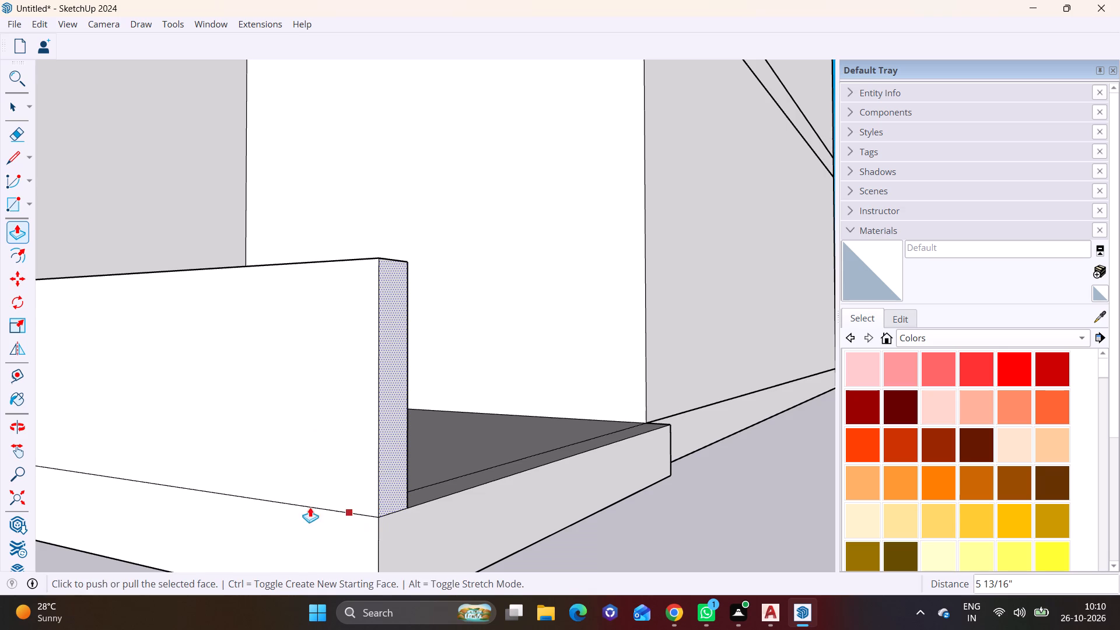
Examine the front of the ground-storey corner bay, including its post, extended parapet and slab edge.
{"action": "scroll", "coordinate": [260, 489], "scroll_direction": "down", "scroll_amount": 13}
{"action": "middle_click_drag", "start_coordinate": [252, 496], "coordinate": [297, 465]}
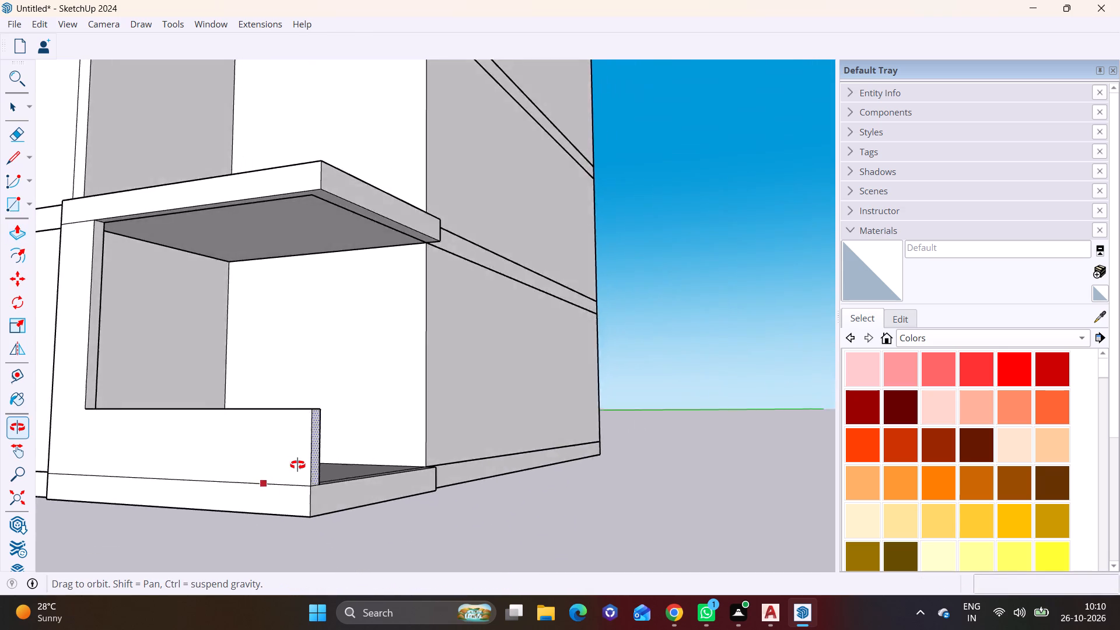
{"action": "middle_click_drag", "start_coordinate": [297, 465], "coordinate": [492, 458]}
{"action": "scroll", "coordinate": [203, 503], "scroll_direction": "down", "scroll_amount": 3}
{"action": "middle_click_drag", "start_coordinate": [169, 477], "coordinate": [362, 443], "text": "shift"}
{"action": "middle_click_drag", "start_coordinate": [304, 442], "coordinate": [321, 447]}
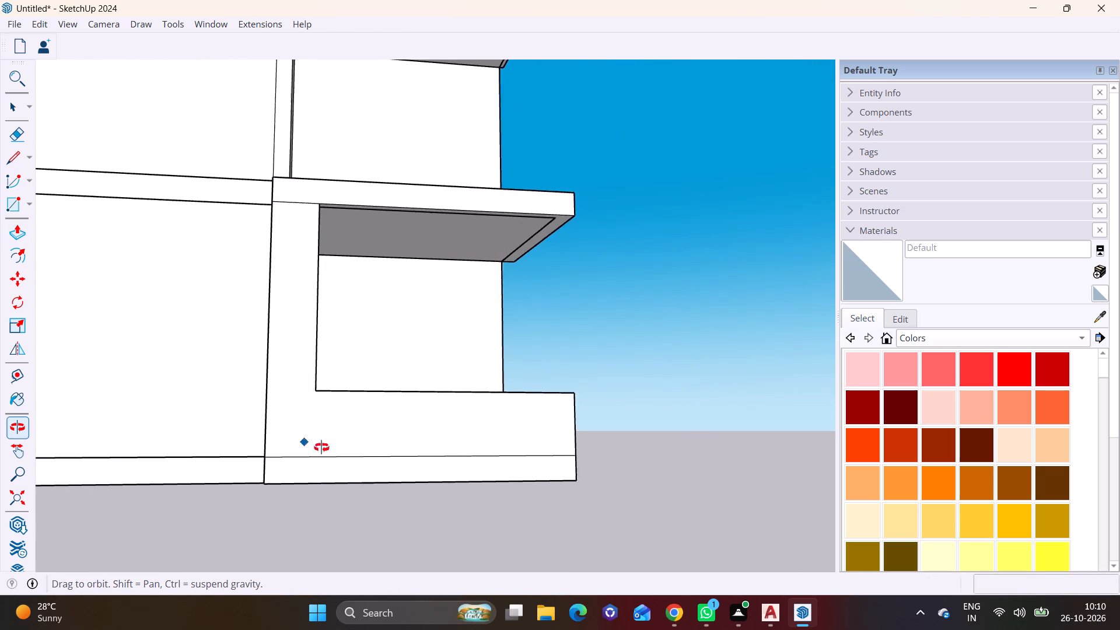
{"action": "middle_click_drag", "start_coordinate": [321, 447], "coordinate": [324, 528]}
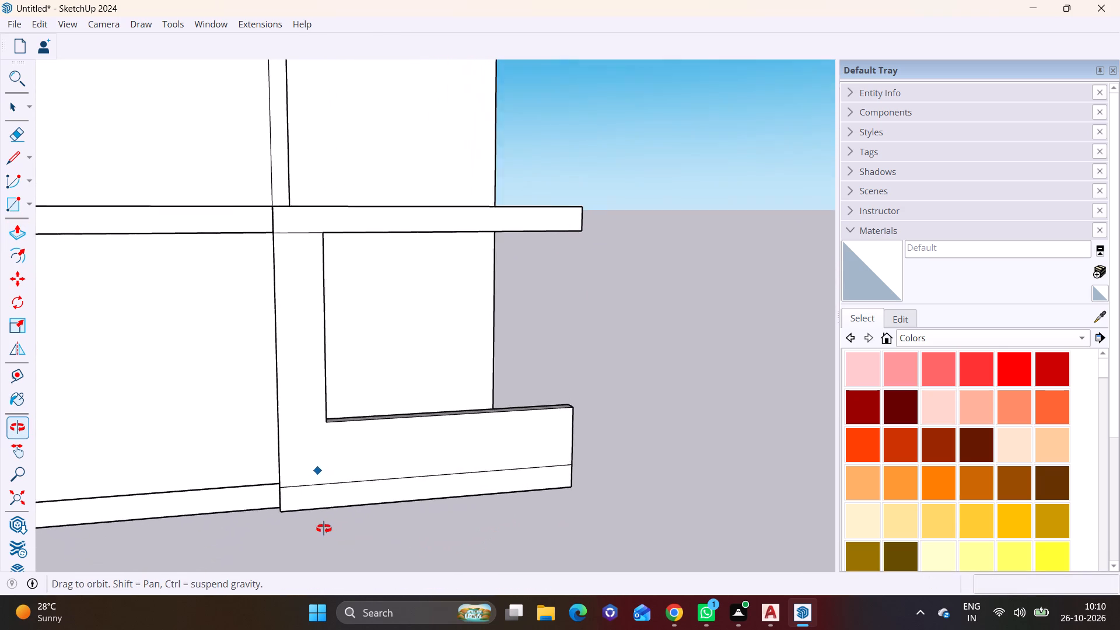
{"action": "middle_click_drag", "start_coordinate": [324, 528], "coordinate": [308, 517]}
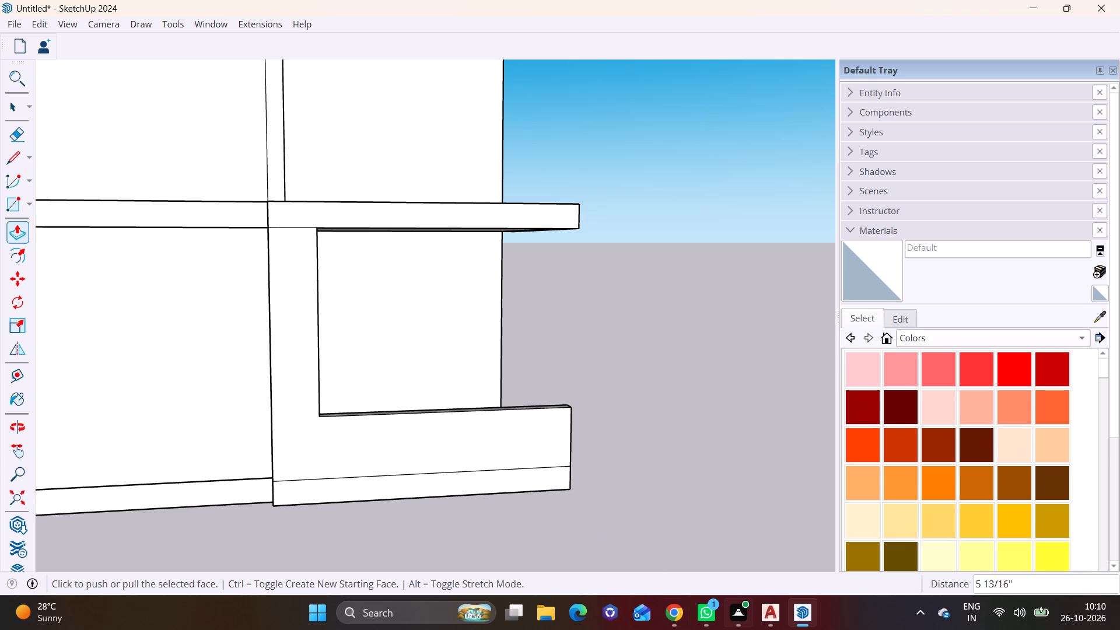
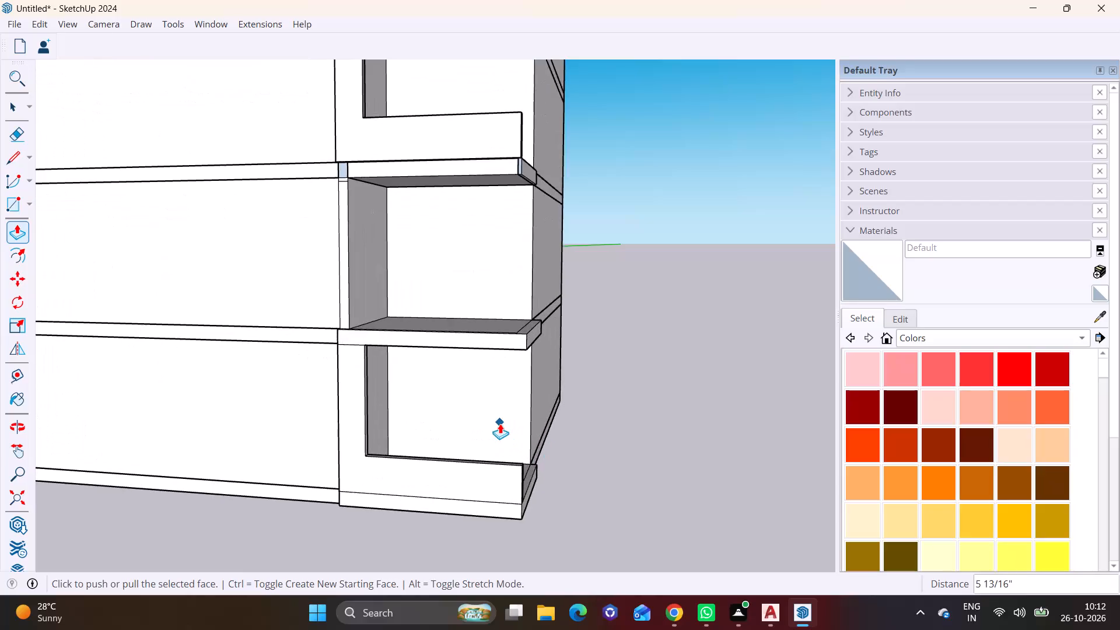
Examine the corner bay's slab edges and the ground-storey post and parapet face from the front, side and below.
{"action": "middle_click_drag", "start_coordinate": [508, 423], "coordinate": [324, 436]}
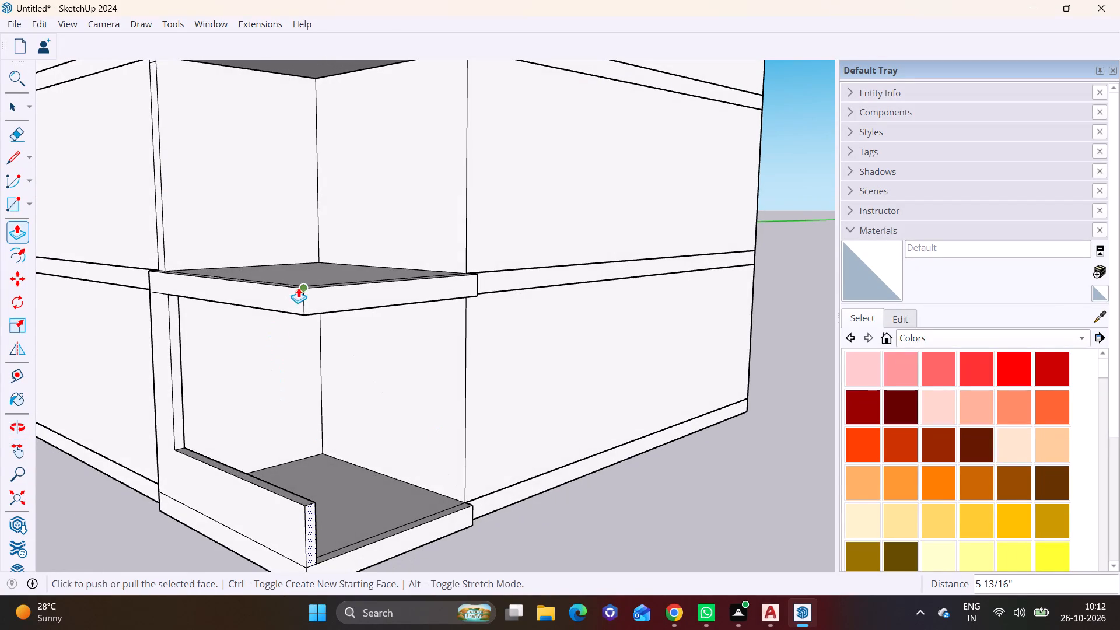
{"action": "left_click", "coordinate": [8, 102]}
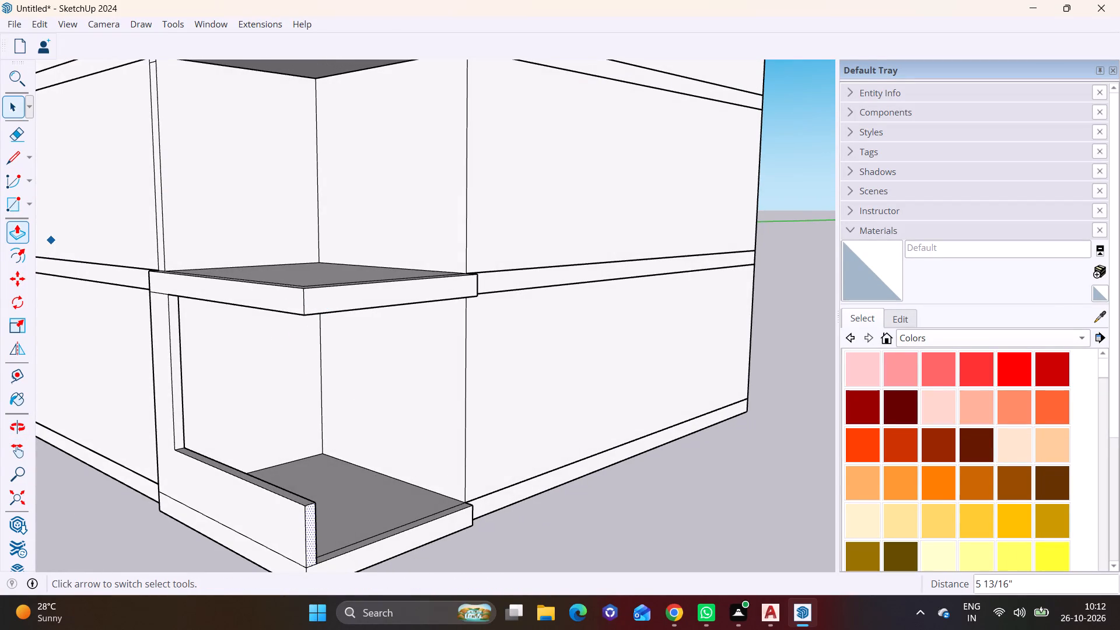
{"action": "left_click", "coordinate": [195, 285]}
{"action": "left_click", "coordinate": [323, 302]}
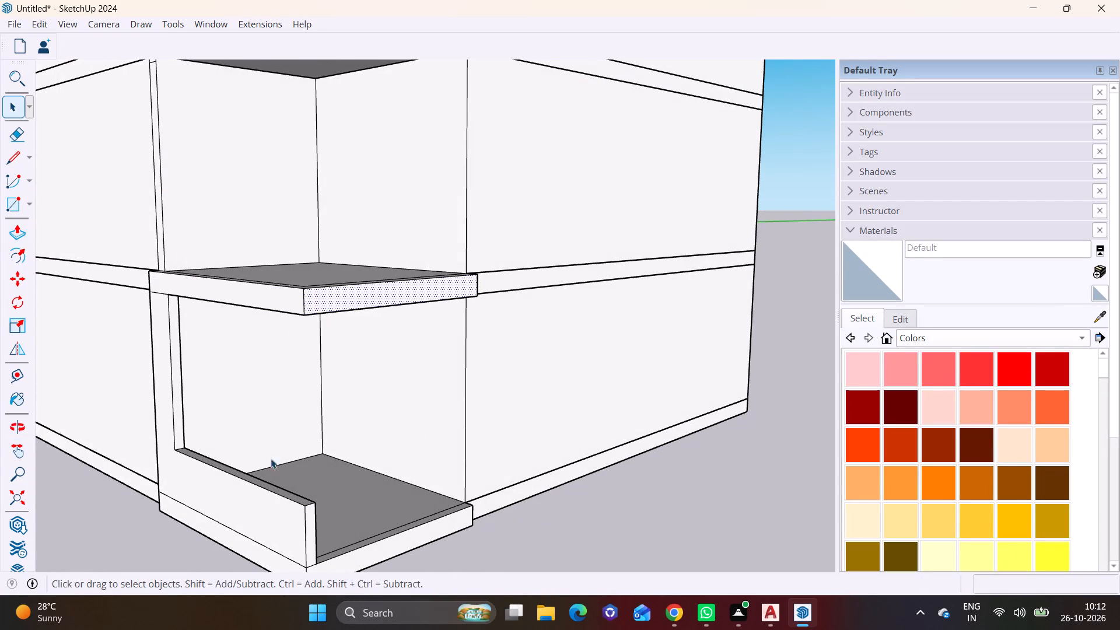
{"action": "left_click", "coordinate": [278, 514]}
{"action": "left_click", "coordinate": [212, 533]}
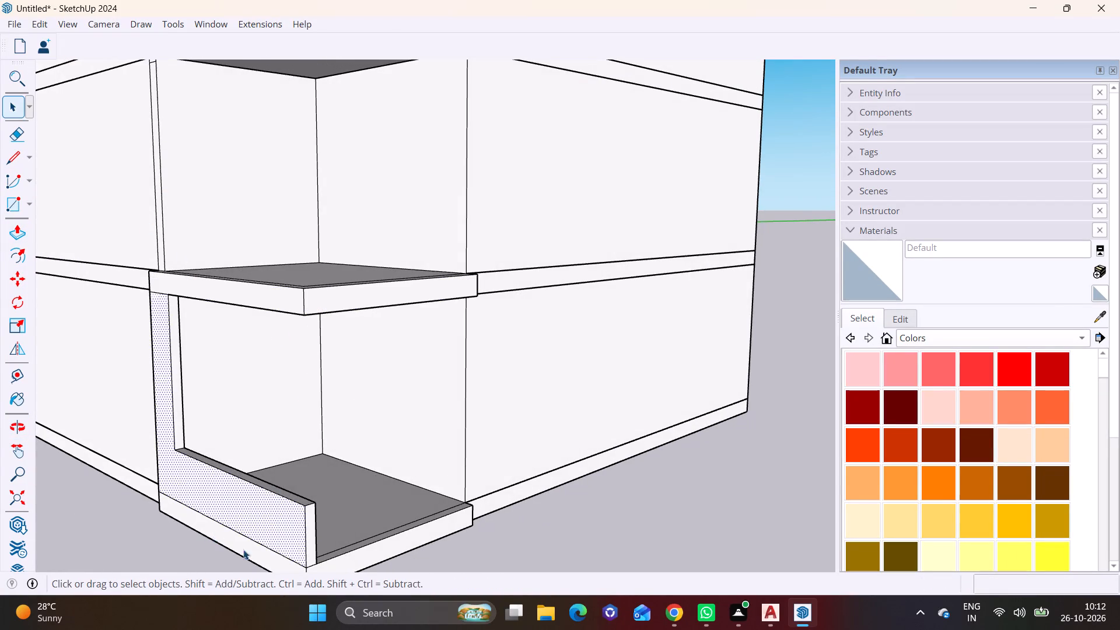
{"action": "left_click", "coordinate": [377, 558]}
{"action": "left_click", "coordinate": [501, 499]}
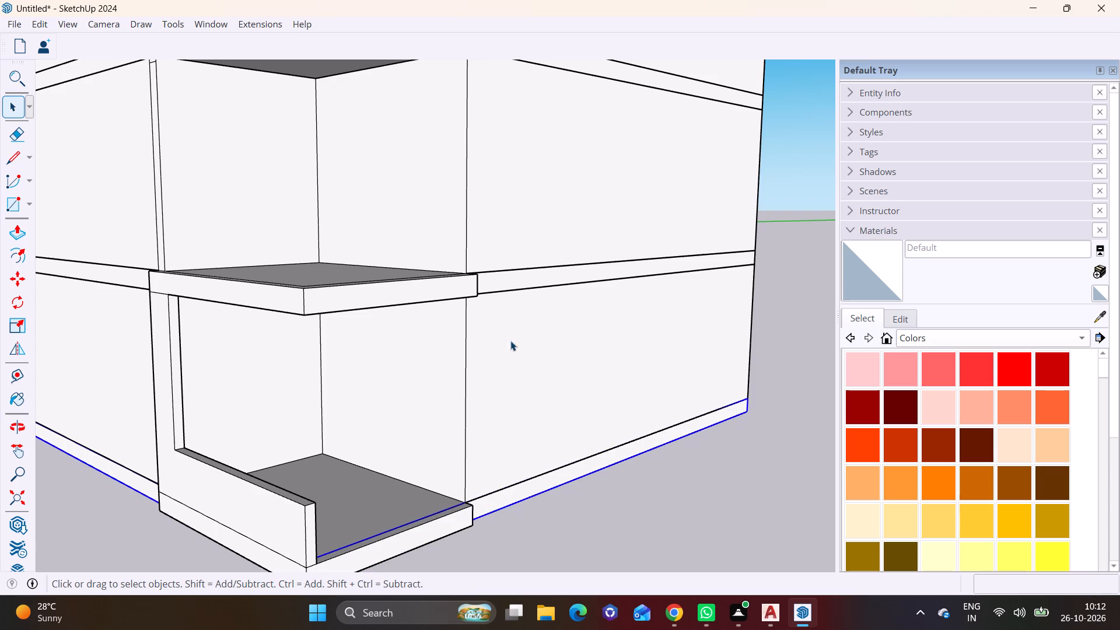
{"action": "left_click", "coordinate": [523, 285]}
{"action": "left_click", "coordinate": [404, 287]}
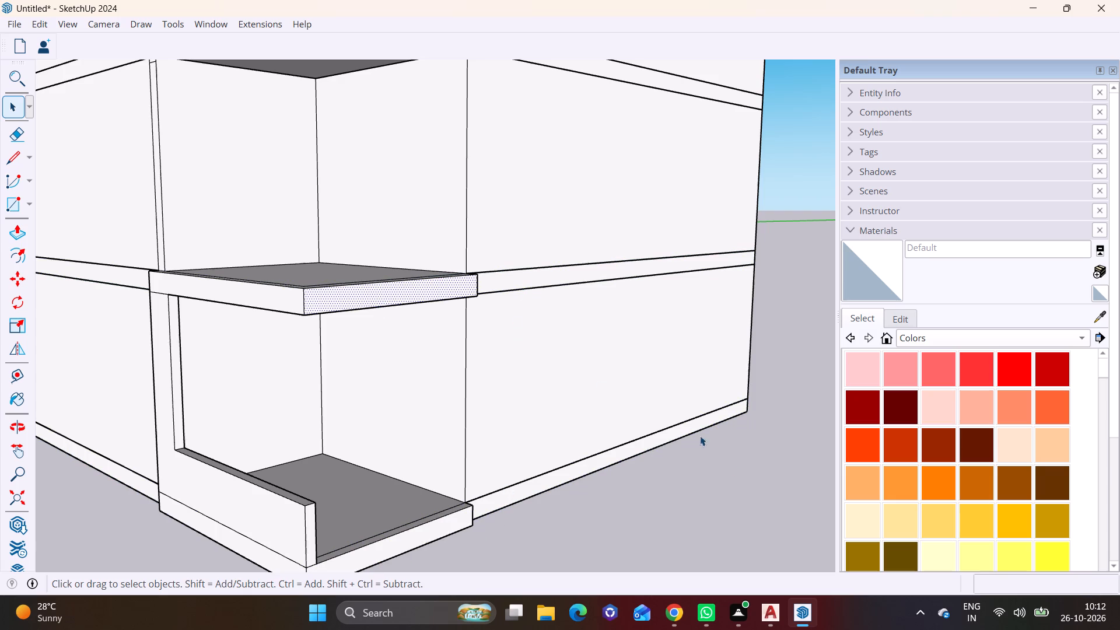
{"action": "left_click", "coordinate": [738, 470]}
{"action": "left_click", "coordinate": [256, 492]}
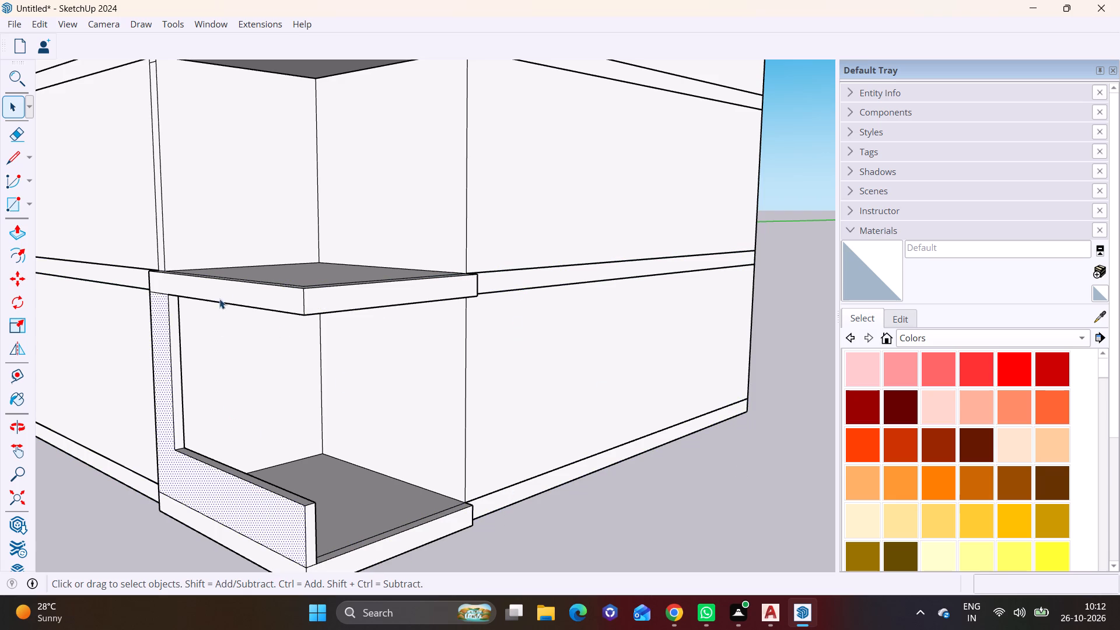
{"action": "left_click", "coordinate": [223, 290]}
{"action": "left_click", "coordinate": [163, 332]}
{"action": "left_click", "coordinate": [182, 512]}
{"action": "left_click", "coordinate": [111, 524]}
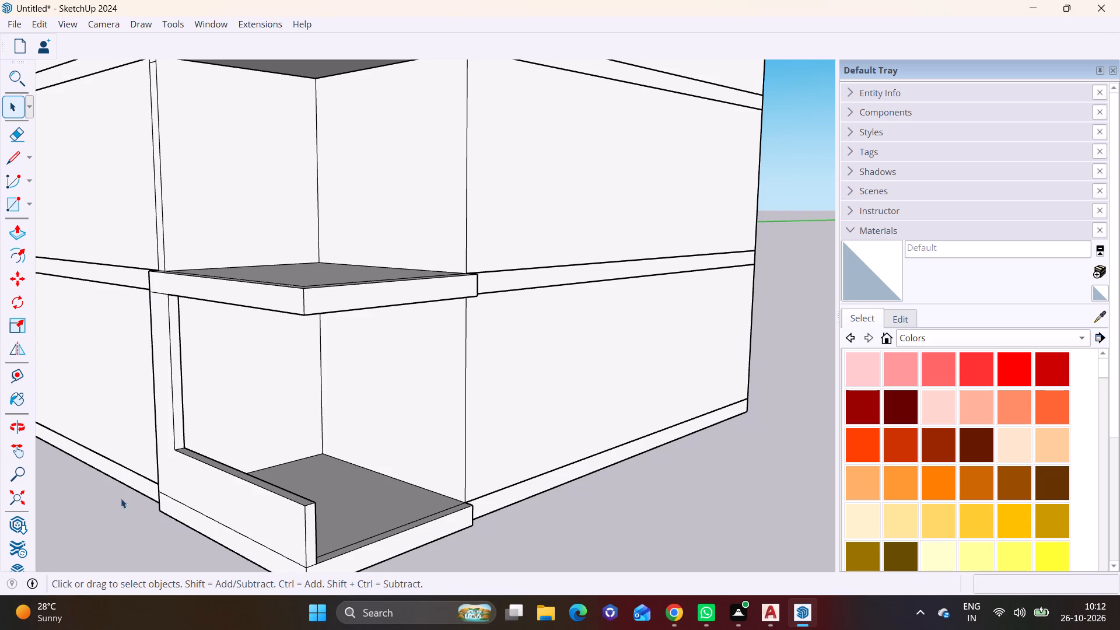
{"action": "left_click", "coordinate": [206, 292]}
{"action": "left_click", "coordinate": [160, 356]}
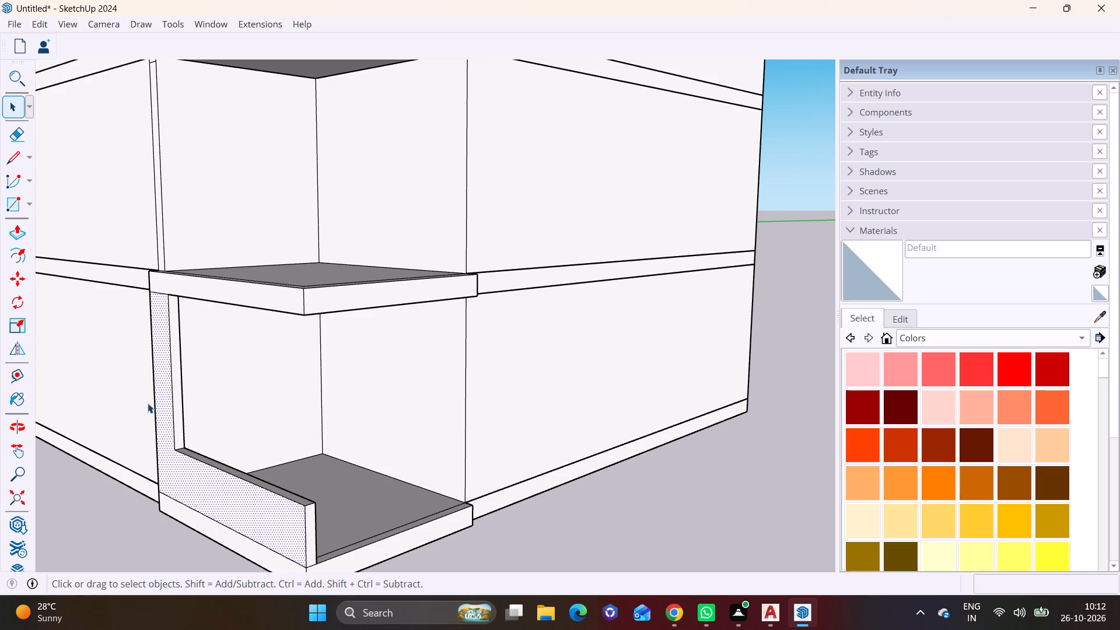
{"action": "scroll", "coordinate": [174, 314], "scroll_direction": "down", "scroll_amount": 4}
{"action": "left_click", "coordinate": [181, 87]}
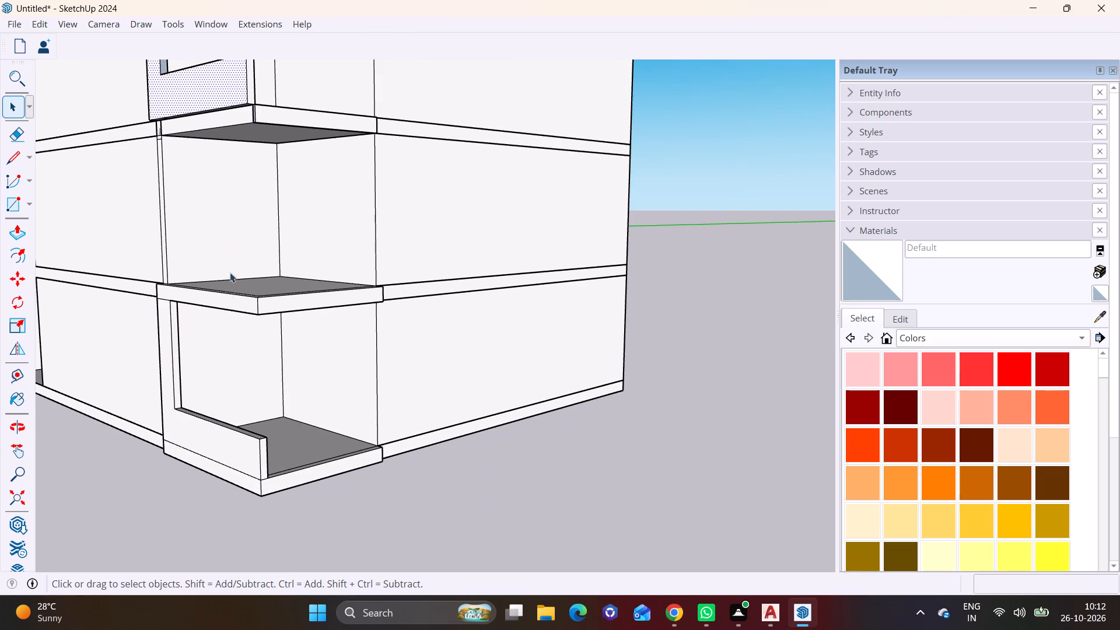
{"action": "middle_click_drag", "start_coordinate": [242, 441], "coordinate": [152, 363]}
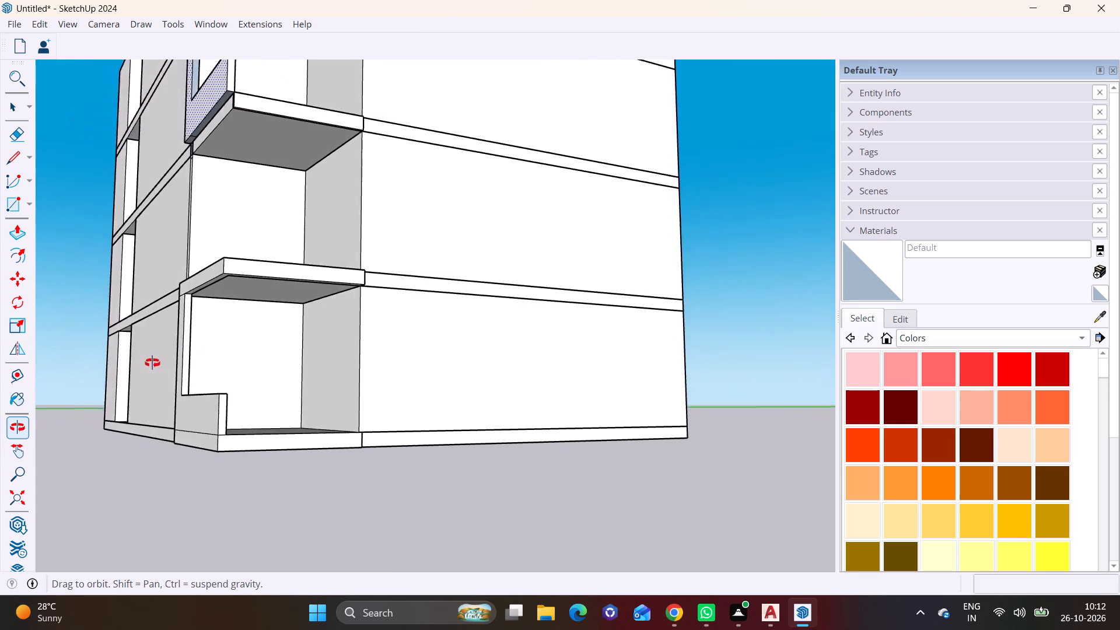
{"action": "middle_click_drag", "start_coordinate": [152, 363], "coordinate": [172, 393]}
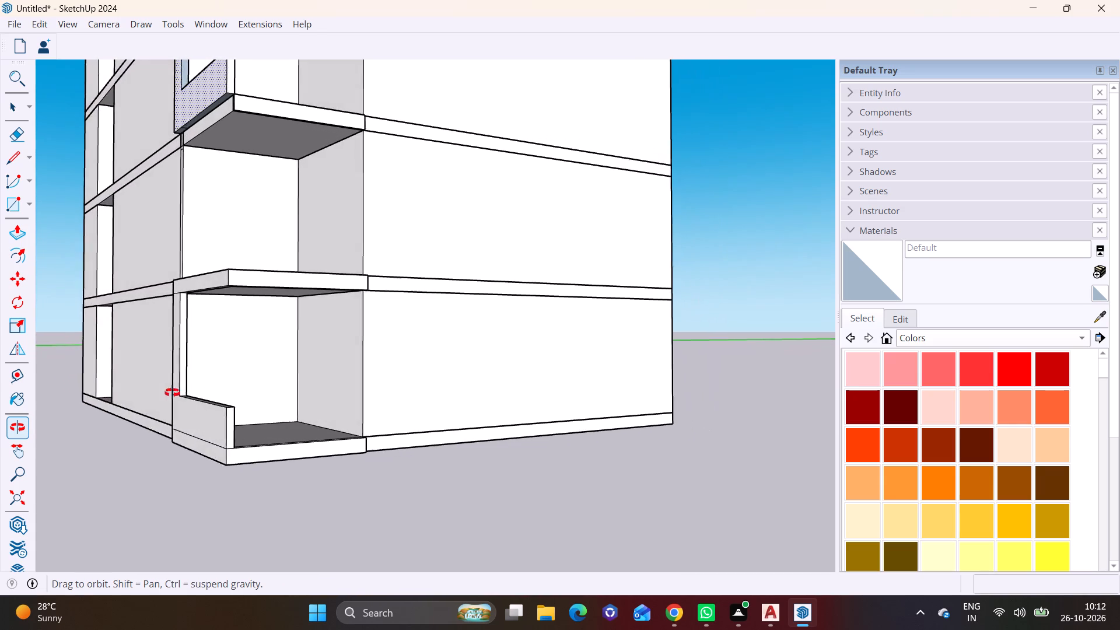
{"action": "middle_click_drag", "start_coordinate": [172, 393], "coordinate": [274, 411]}
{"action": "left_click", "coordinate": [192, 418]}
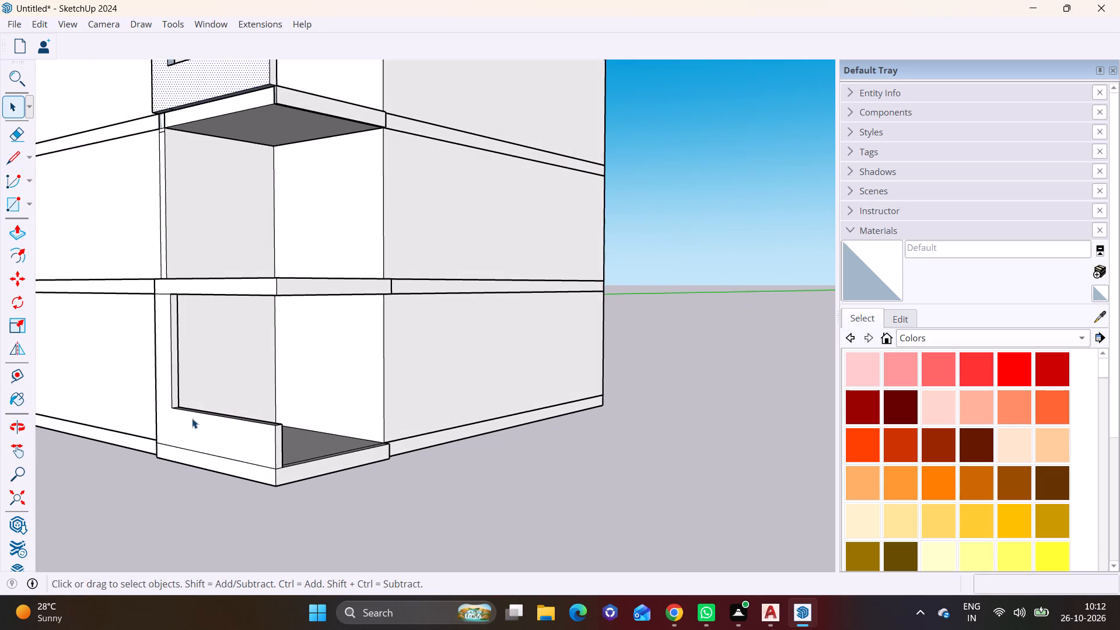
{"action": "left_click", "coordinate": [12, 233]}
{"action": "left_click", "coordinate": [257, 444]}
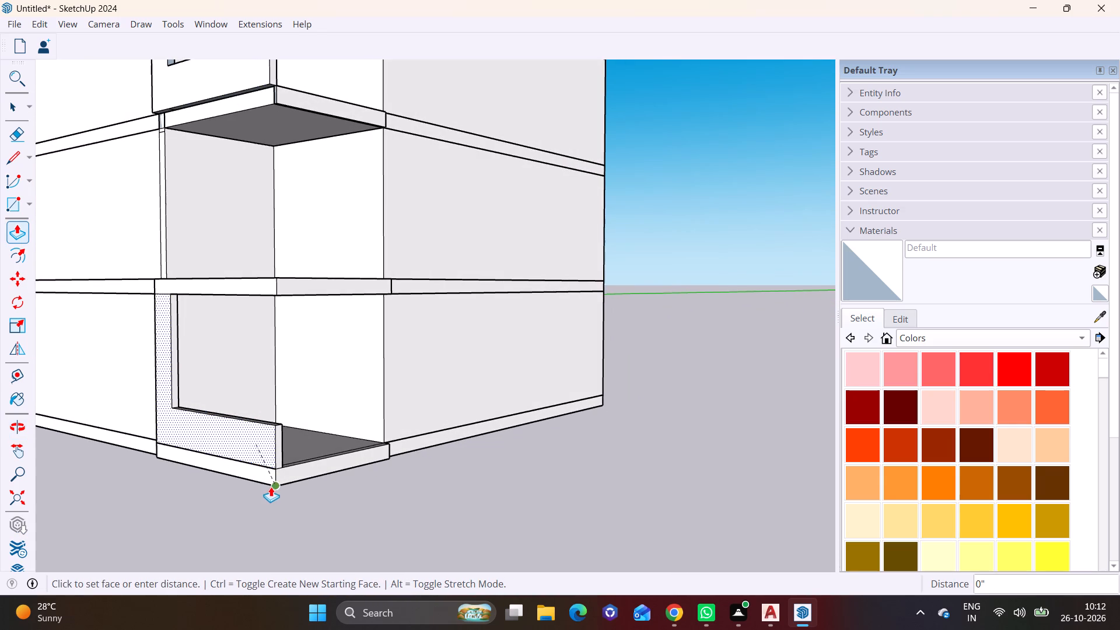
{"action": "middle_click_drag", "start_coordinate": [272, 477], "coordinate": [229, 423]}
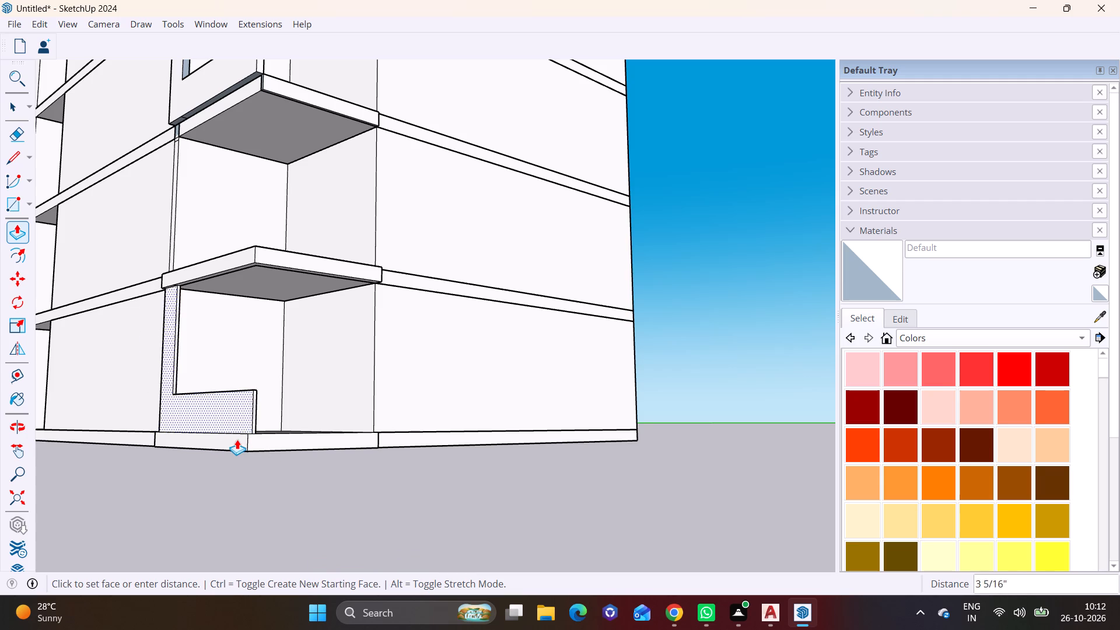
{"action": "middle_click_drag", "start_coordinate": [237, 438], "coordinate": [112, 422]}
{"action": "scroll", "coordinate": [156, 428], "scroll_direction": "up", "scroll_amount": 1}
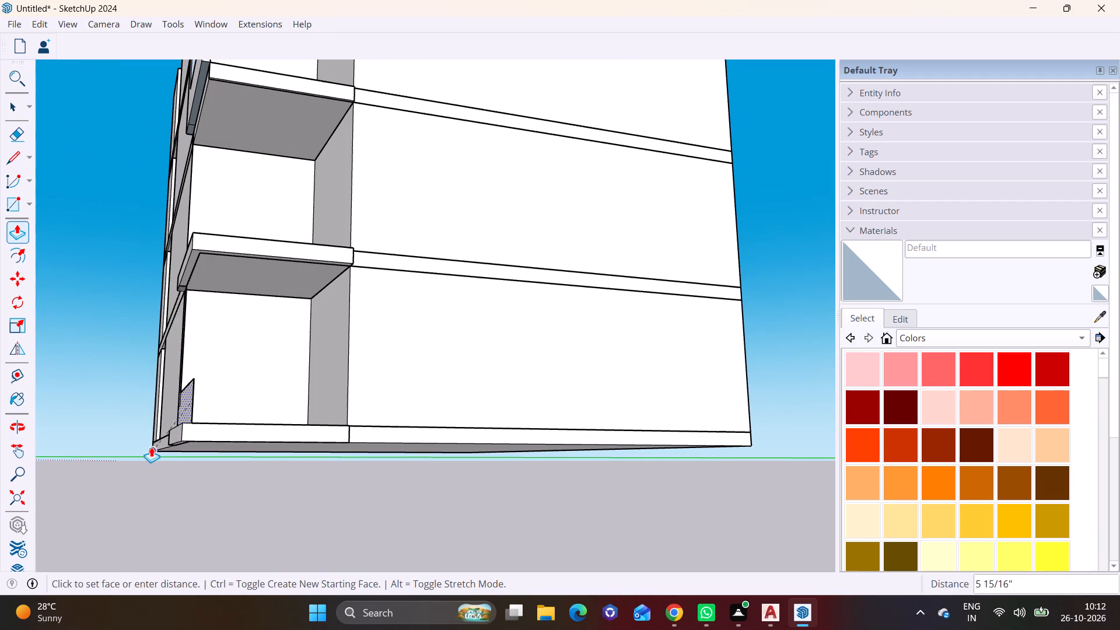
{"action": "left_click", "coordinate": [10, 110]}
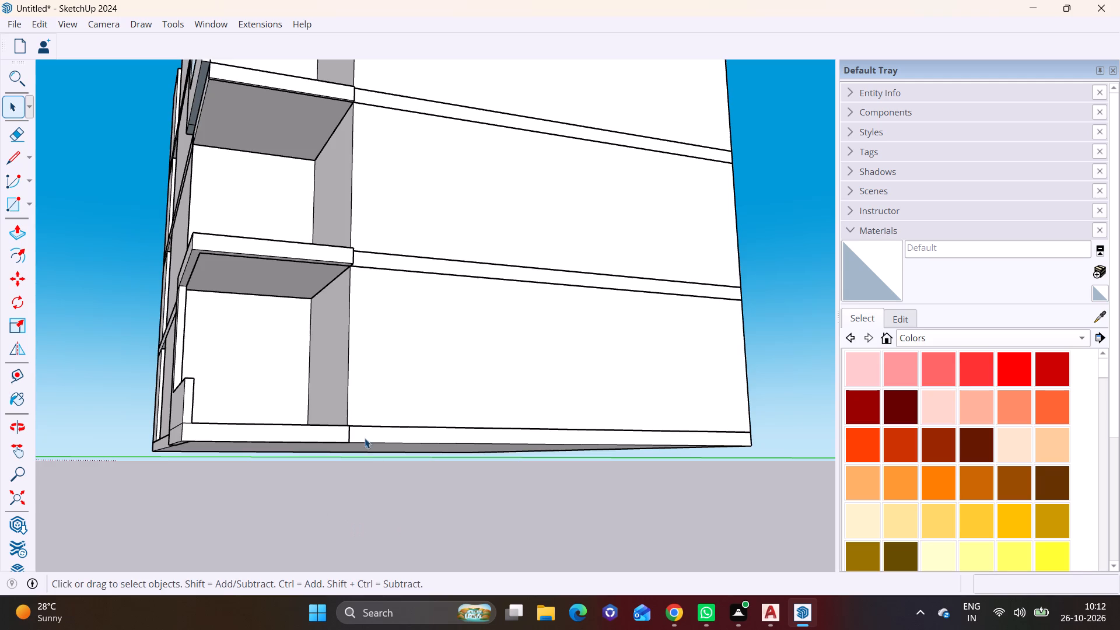
Examine the ground-storey corner bay's post, parapet and slab edges from several angles.
{"action": "middle_click_drag", "start_coordinate": [366, 439], "coordinate": [506, 522]}
{"action": "scroll", "coordinate": [355, 429], "scroll_direction": "up", "scroll_amount": 4}
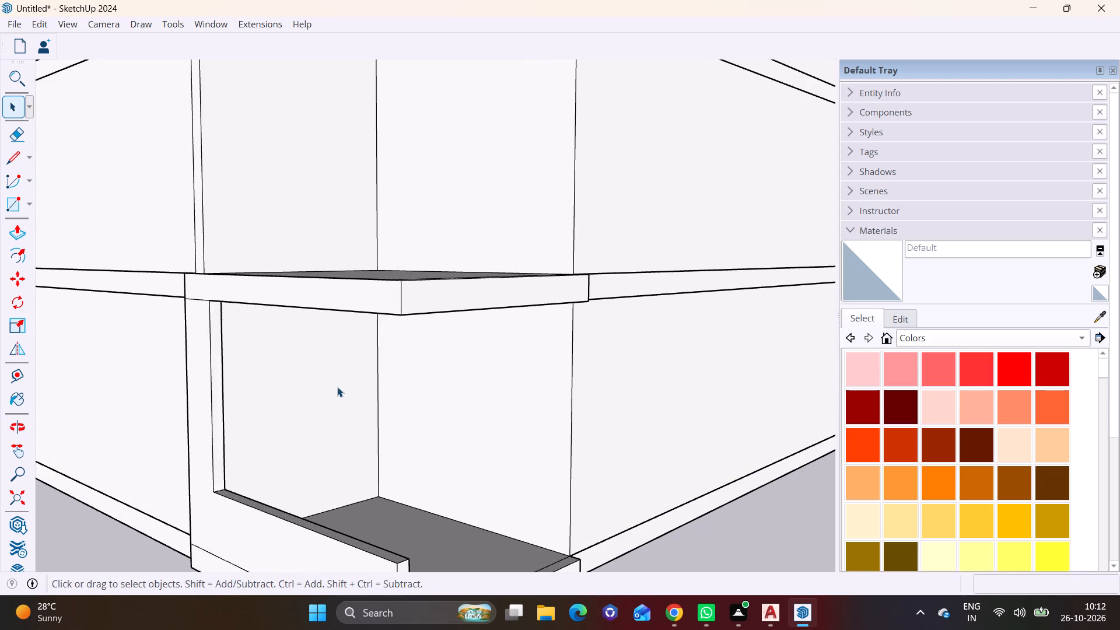
{"action": "middle_click_drag", "start_coordinate": [337, 387], "coordinate": [449, 284]}
{"action": "scroll", "coordinate": [533, 453], "scroll_direction": "up", "scroll_amount": 1}
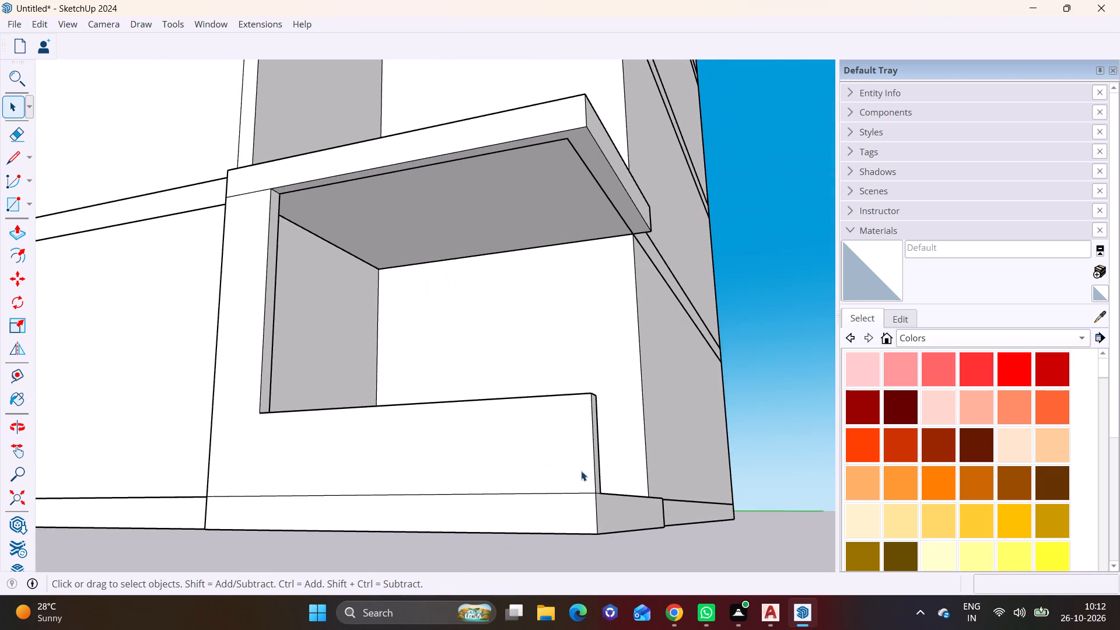
{"action": "scroll", "coordinate": [581, 471], "scroll_direction": "up", "scroll_amount": 1}
{"action": "middle_click_drag", "start_coordinate": [572, 449], "coordinate": [305, 496]}
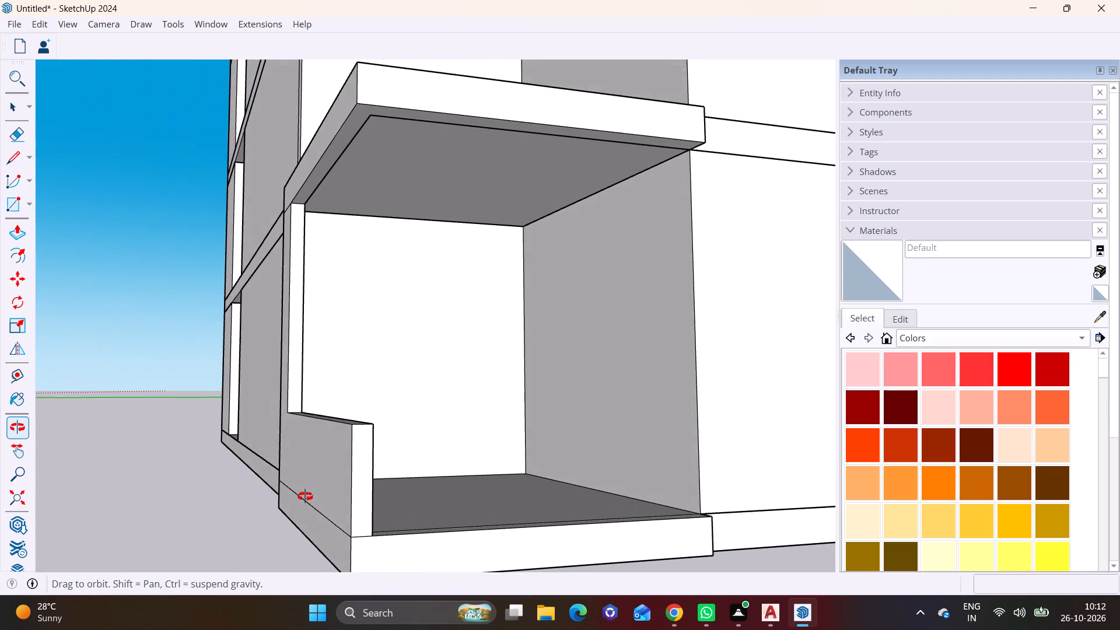
{"action": "middle_click_drag", "start_coordinate": [305, 496], "coordinate": [304, 497]}
{"action": "scroll", "coordinate": [332, 458], "scroll_direction": "down", "scroll_amount": 2}
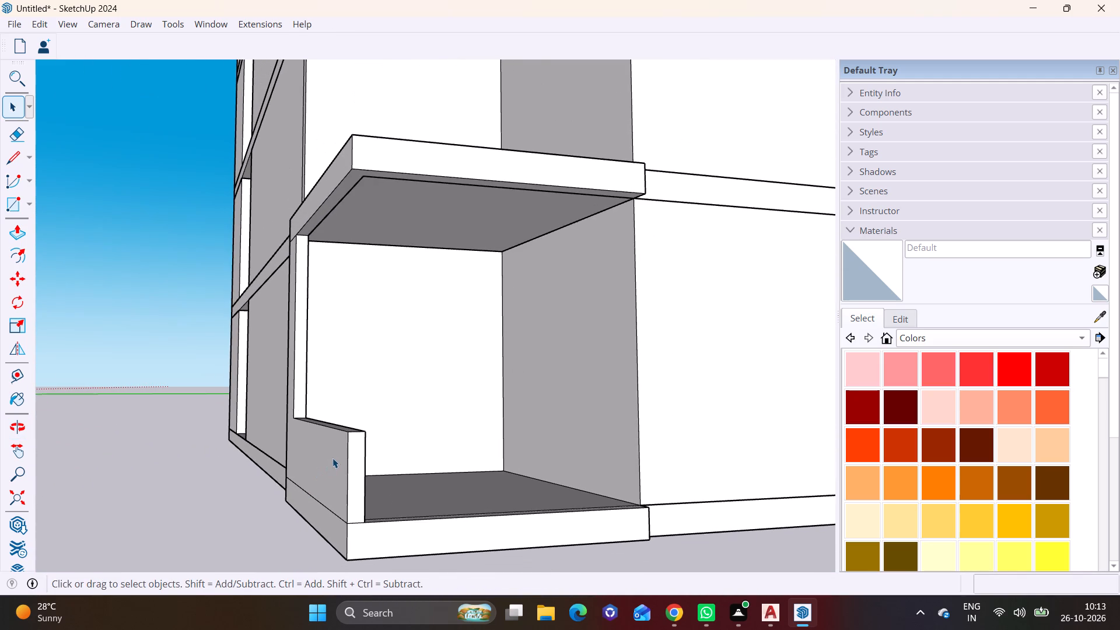
{"action": "middle_click_drag", "start_coordinate": [332, 457], "coordinate": [418, 459]}
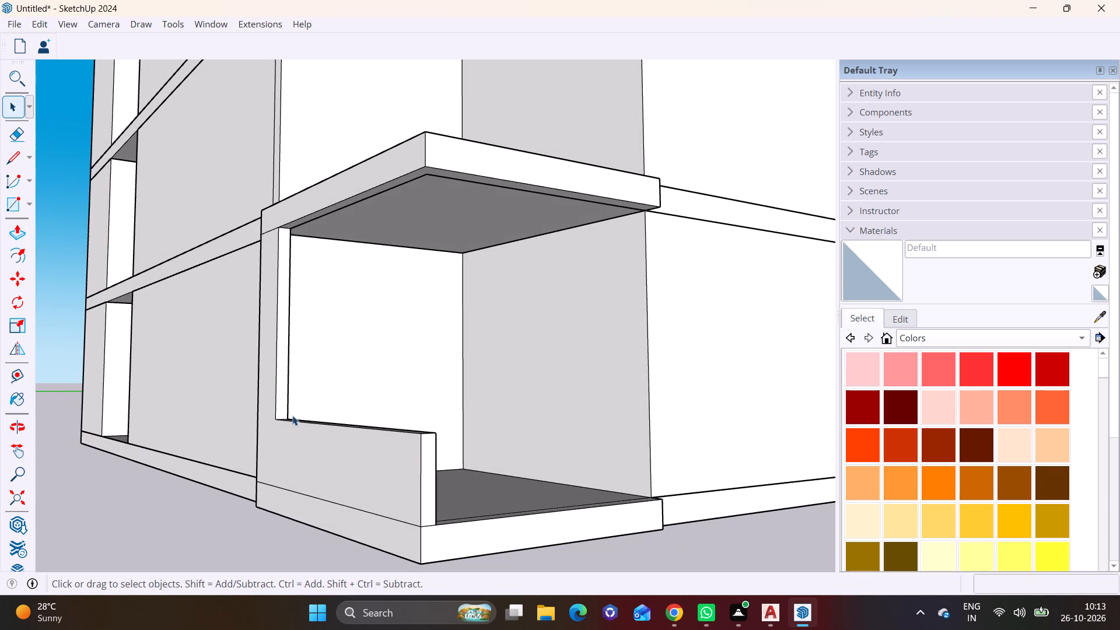
{"action": "middle_click_drag", "start_coordinate": [160, 471], "coordinate": [164, 404]}
{"action": "middle_click_drag", "start_coordinate": [244, 393], "coordinate": [191, 426]}
Push/pull the L-shaped front face of the ground-storey corner post and parapet outward about 3 9/16".
{"action": "left_click", "coordinate": [260, 401]}
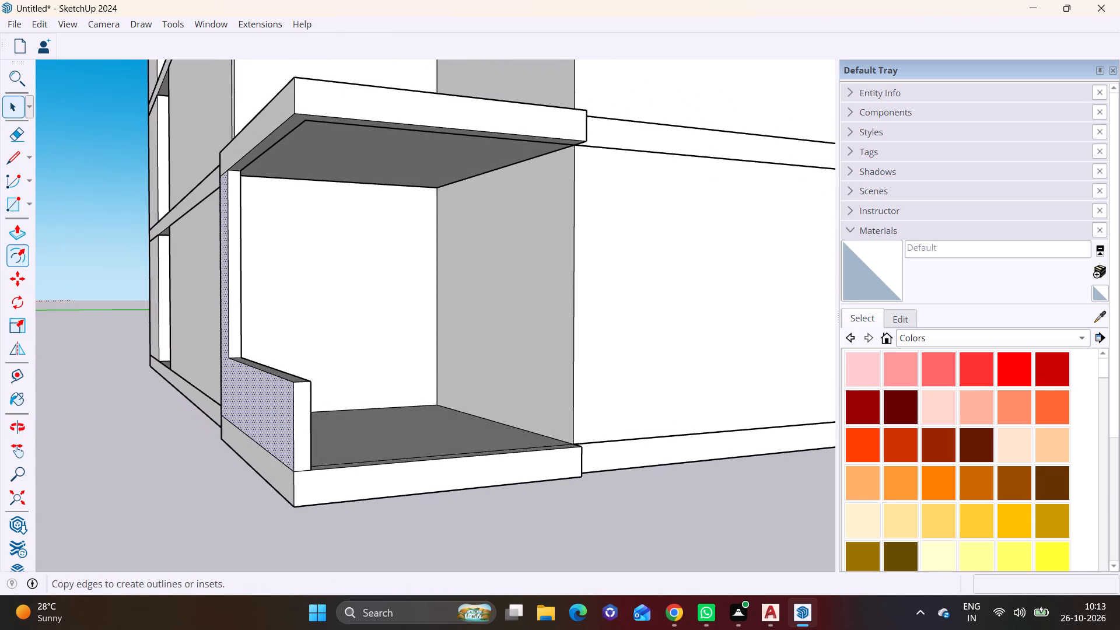
{"action": "left_click", "coordinate": [19, 239]}
{"action": "left_click", "coordinate": [283, 399]}
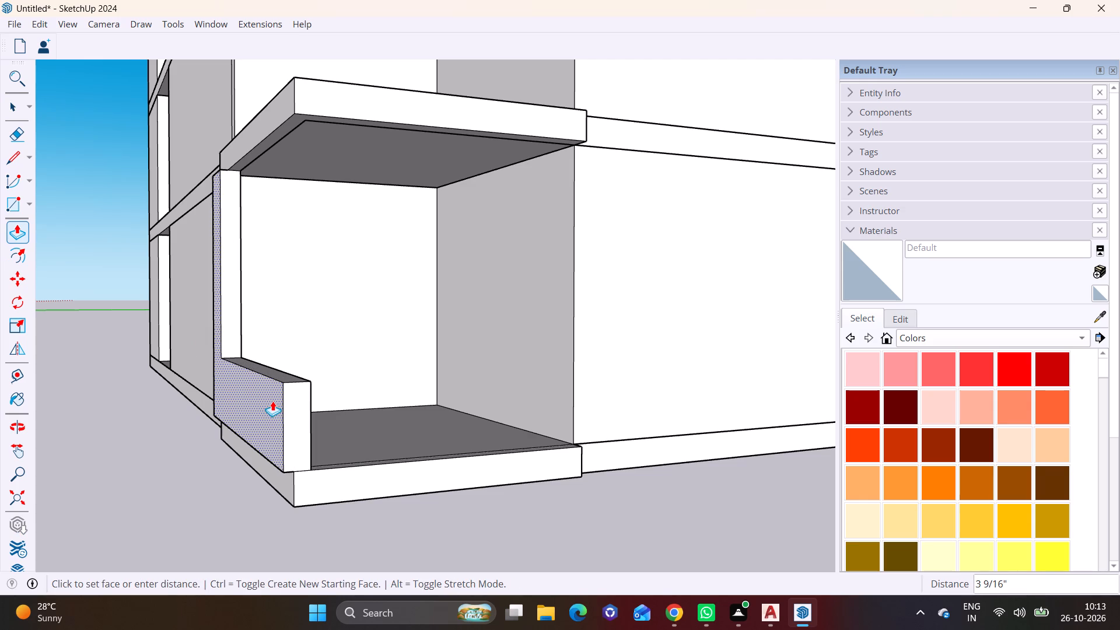
{"action": "left_click", "coordinate": [272, 401]}
{"action": "key", "text": "space"}
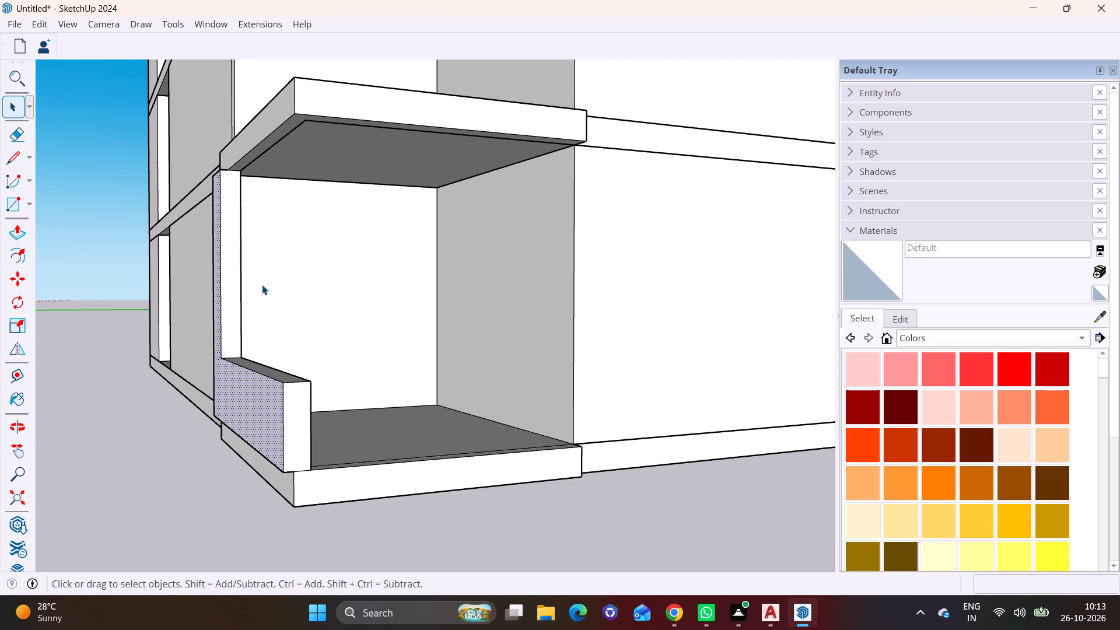
Push/pull the front edge face of the slab above the ground-storey corner bay outward 3 9/16", flush with the post below.
{"action": "scroll", "coordinate": [264, 268], "scroll_direction": "down", "scroll_amount": 2}
{"action": "middle_click_drag", "start_coordinate": [265, 267], "coordinate": [260, 460], "text": "shift"}
{"action": "middle_click_drag", "start_coordinate": [260, 433], "coordinate": [349, 479]}
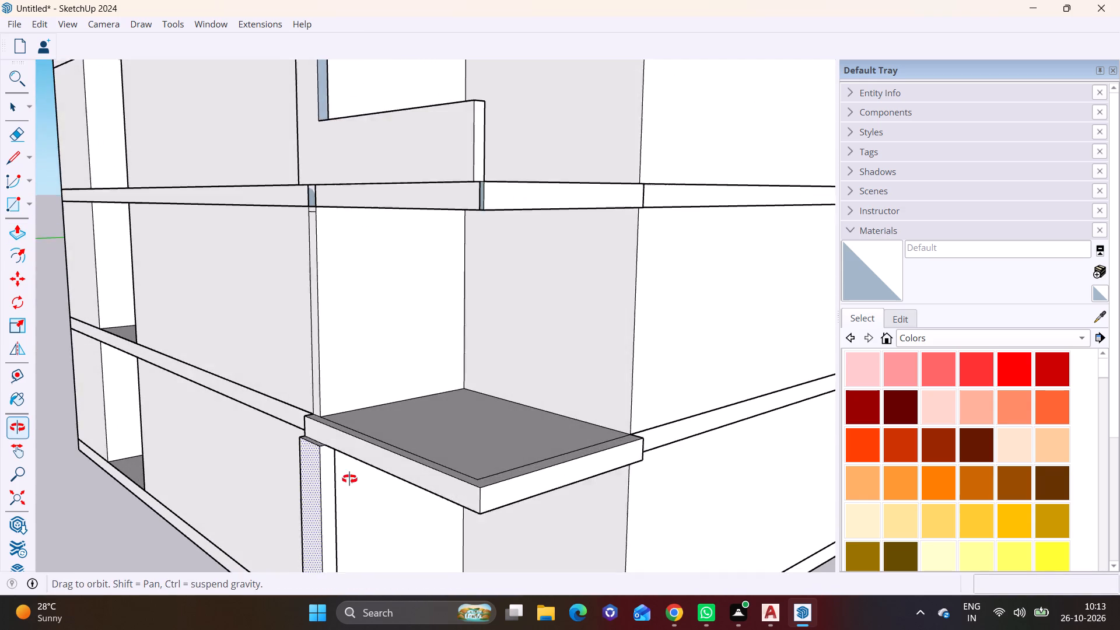
{"action": "middle_click_drag", "start_coordinate": [349, 479], "coordinate": [351, 482]}
{"action": "left_click", "coordinate": [362, 461]}
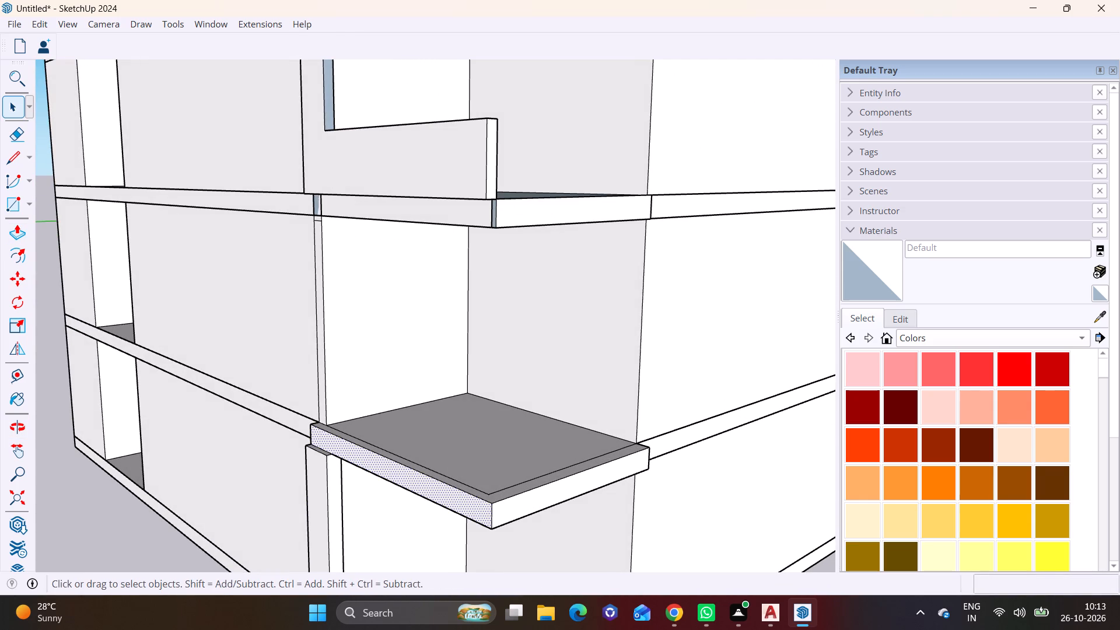
{"action": "left_click", "coordinate": [12, 230]}
{"action": "left_click", "coordinate": [409, 476]}
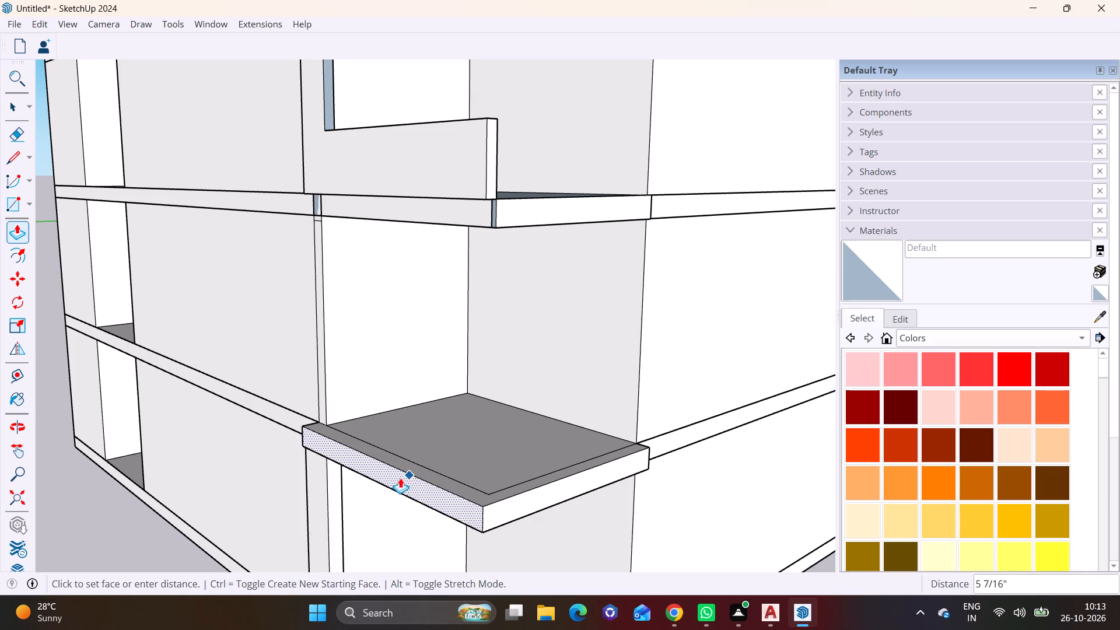
{"action": "middle_click_drag", "start_coordinate": [326, 416], "coordinate": [373, 361]}
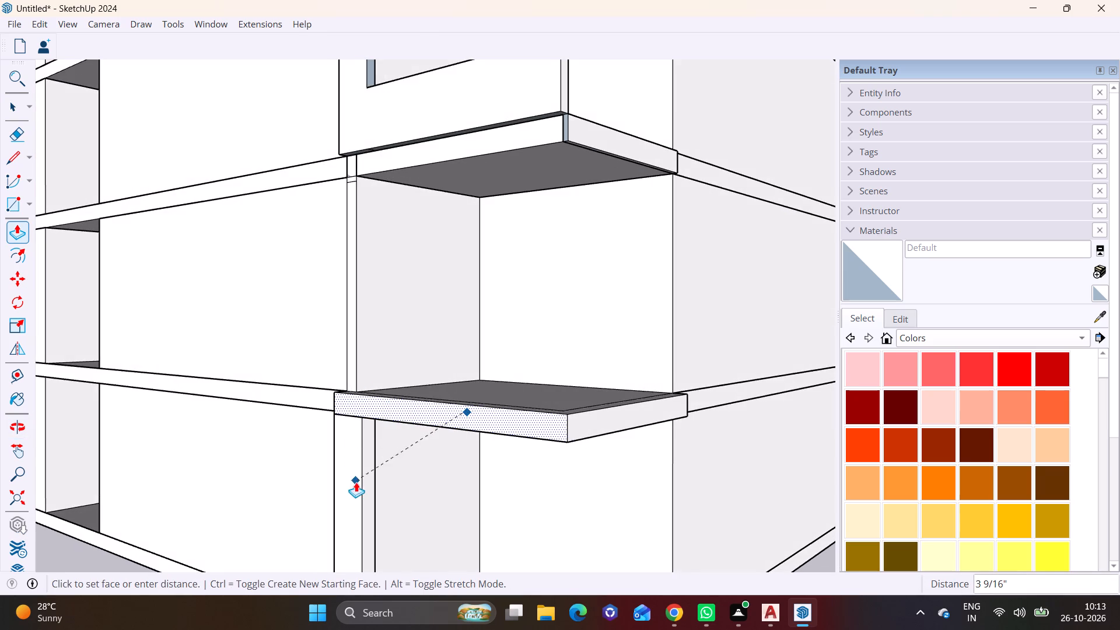
{"action": "left_click", "coordinate": [356, 482]}
Draw a rectangle of about 1' 9/16" by 7 3/4" on that slab's top at its outer corner beside the wall.
{"action": "middle_click_drag", "start_coordinate": [387, 413], "coordinate": [338, 513]}
{"action": "scroll", "coordinate": [315, 428], "scroll_direction": "up", "scroll_amount": 6}
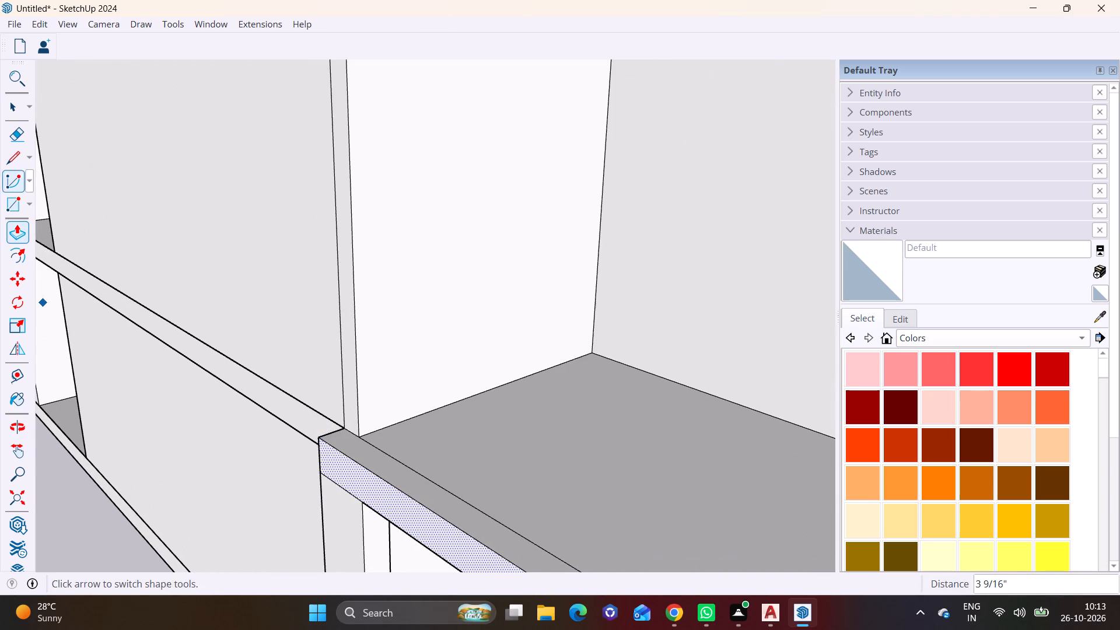
{"action": "left_click", "coordinate": [31, 202]}
{"action": "left_click", "coordinate": [41, 229]}
{"action": "scroll", "coordinate": [315, 368], "scroll_direction": "up", "scroll_amount": 7}
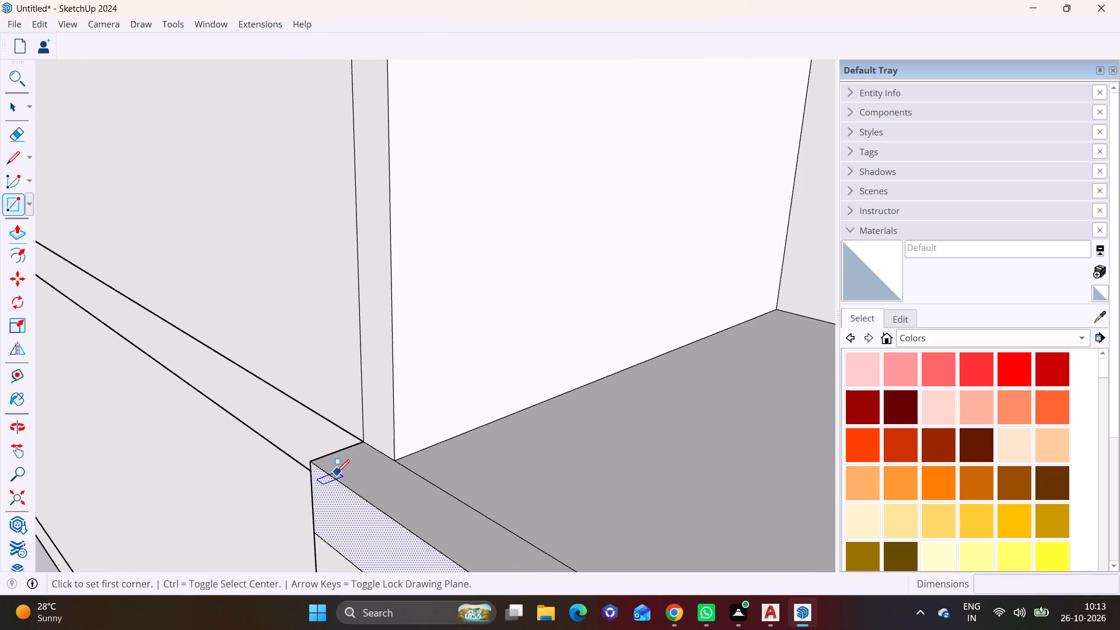
{"action": "left_click", "coordinate": [316, 462]}
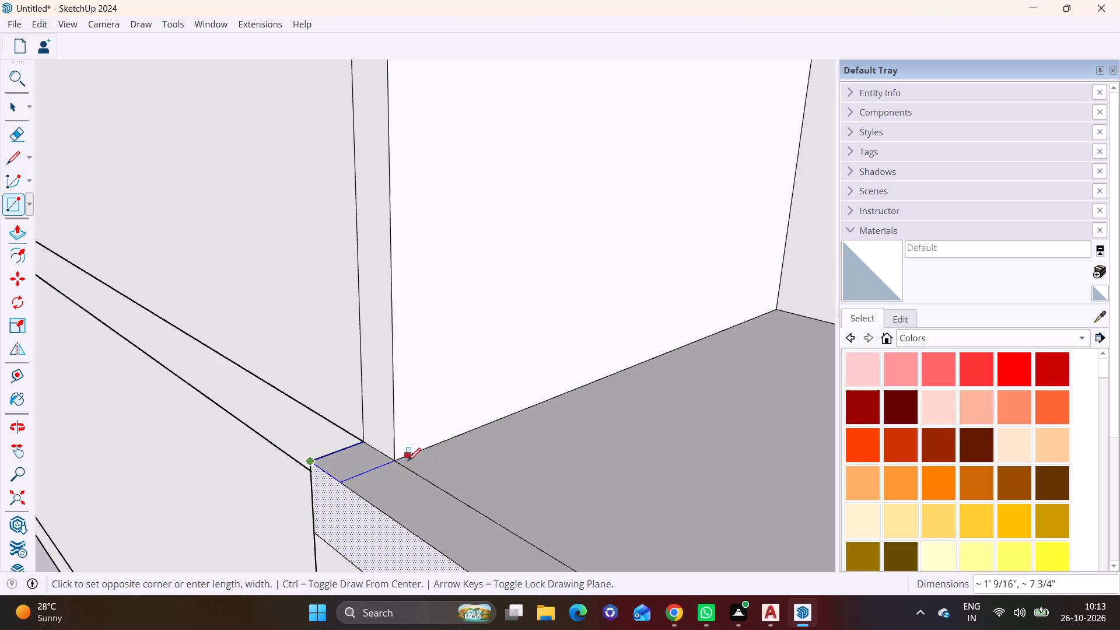
{"action": "left_click", "coordinate": [397, 461]}
{"action": "key", "text": "space"}
Push/pull the small rectangle on the second-storey slab's outer corner up 11' to the top of the slab above.
{"action": "left_click", "coordinate": [366, 460]}
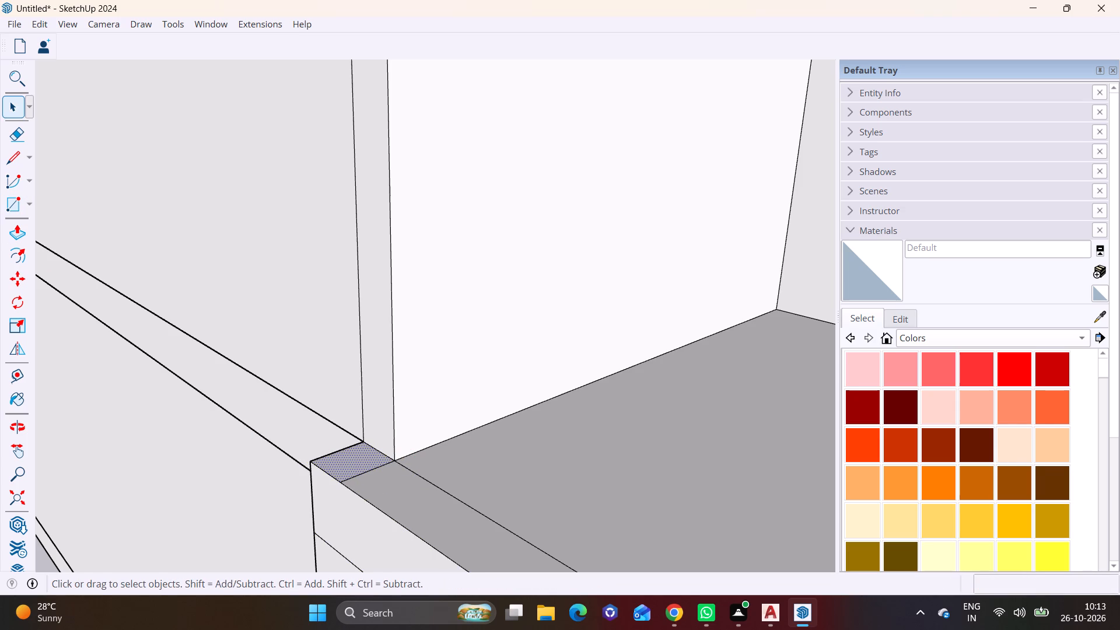
{"action": "left_click", "coordinate": [11, 228]}
{"action": "left_click", "coordinate": [346, 466]}
{"action": "scroll", "coordinate": [348, 379], "scroll_direction": "down", "scroll_amount": 9}
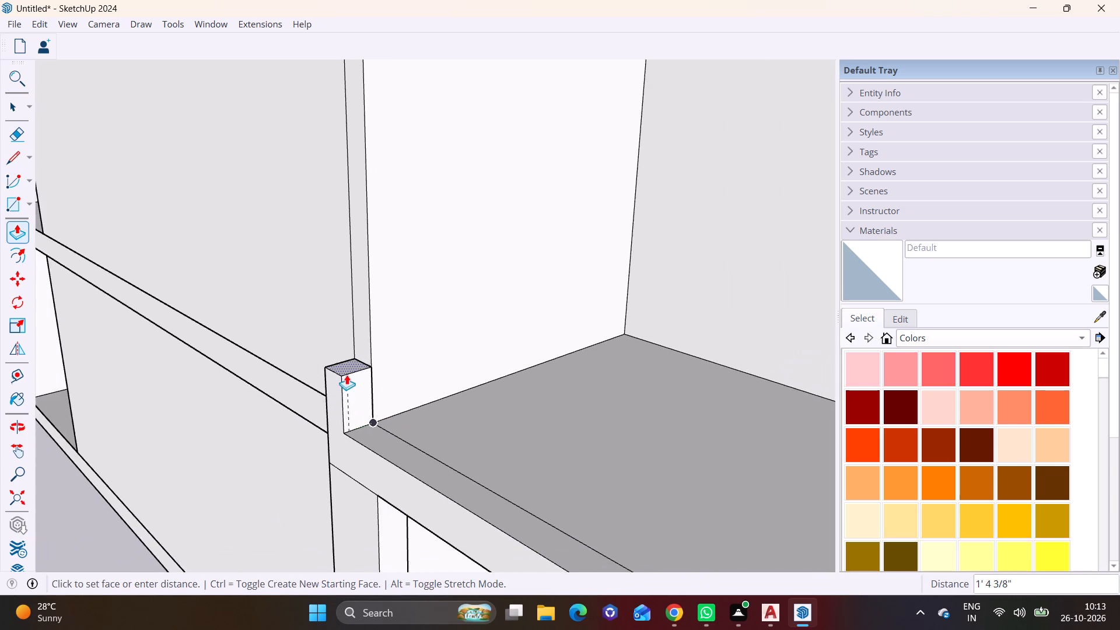
{"action": "scroll", "coordinate": [346, 374], "scroll_direction": "down", "scroll_amount": 2}
{"action": "middle_click_drag", "start_coordinate": [367, 261], "coordinate": [311, 465], "text": "shift"}
{"action": "middle_click_drag", "start_coordinate": [302, 314], "coordinate": [301, 314]}
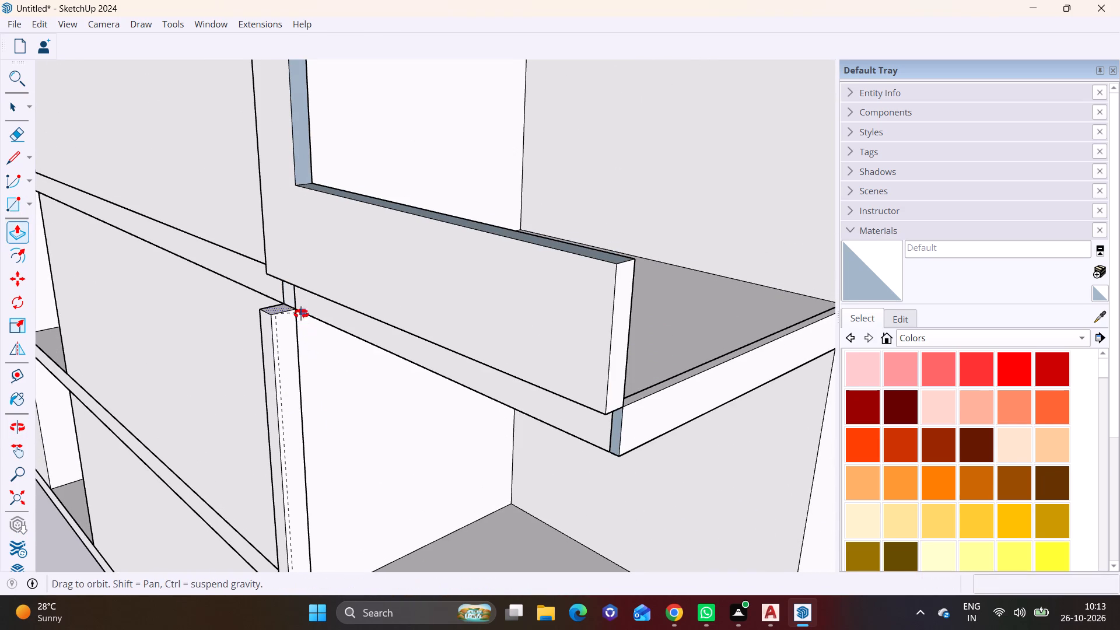
{"action": "middle_click_drag", "start_coordinate": [301, 314], "coordinate": [349, 230]}
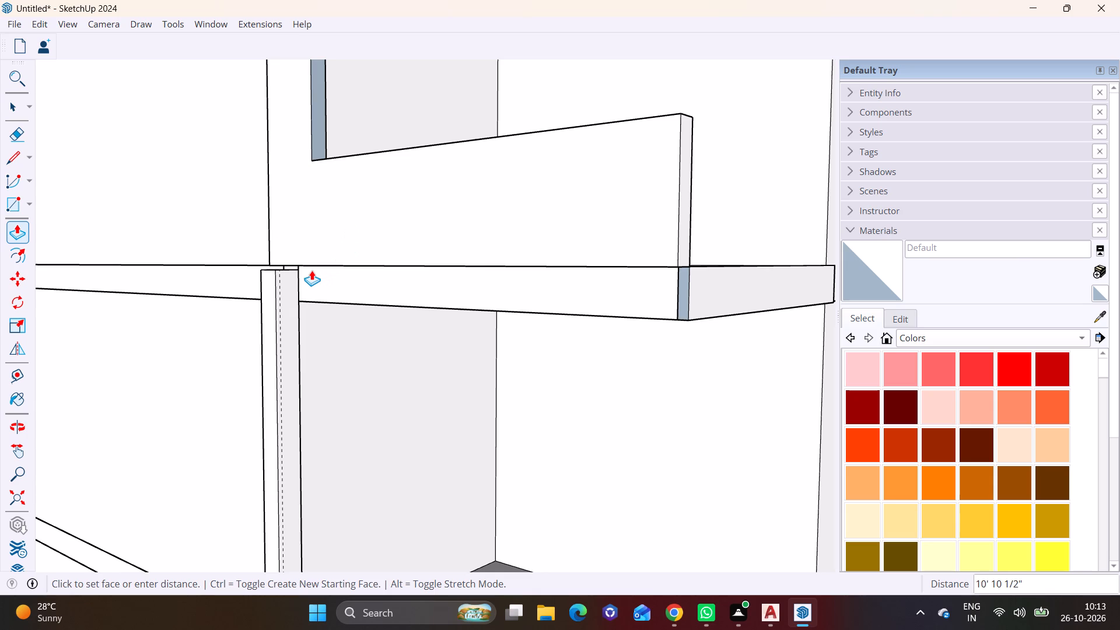
{"action": "left_click", "coordinate": [306, 262]}
Draw a slab-depth rectangle about 9 1/2" wide at the top of the new second-storey post's inner side face.
{"action": "middle_click_drag", "start_coordinate": [321, 288], "coordinate": [322, 288]}
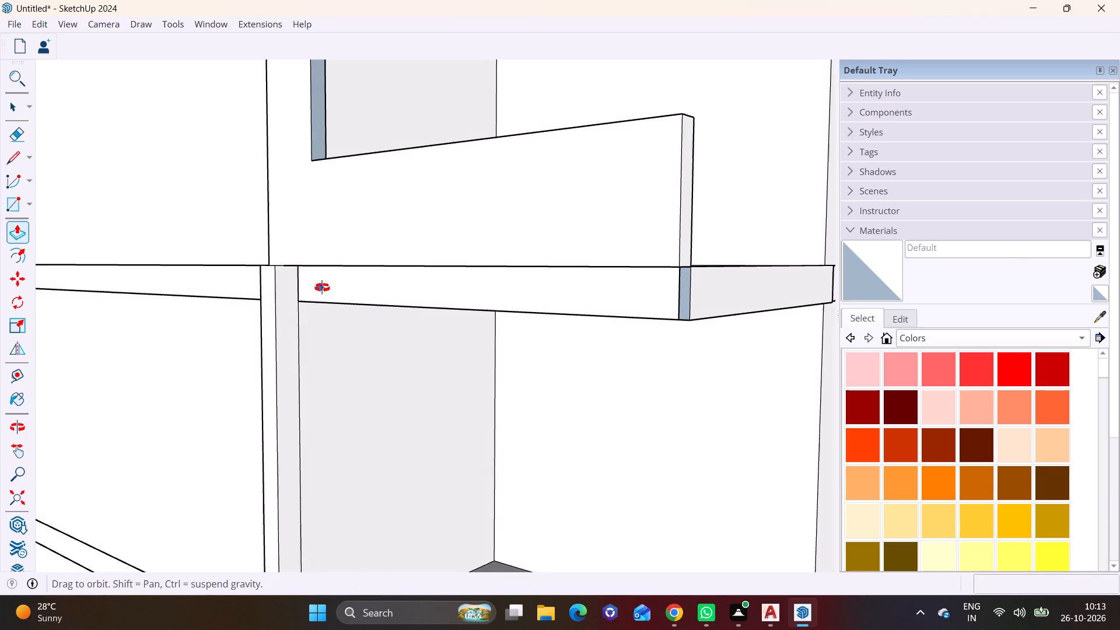
{"action": "middle_click_drag", "start_coordinate": [322, 288], "coordinate": [537, 308]}
{"action": "middle_click_drag", "start_coordinate": [402, 303], "coordinate": [169, 310]}
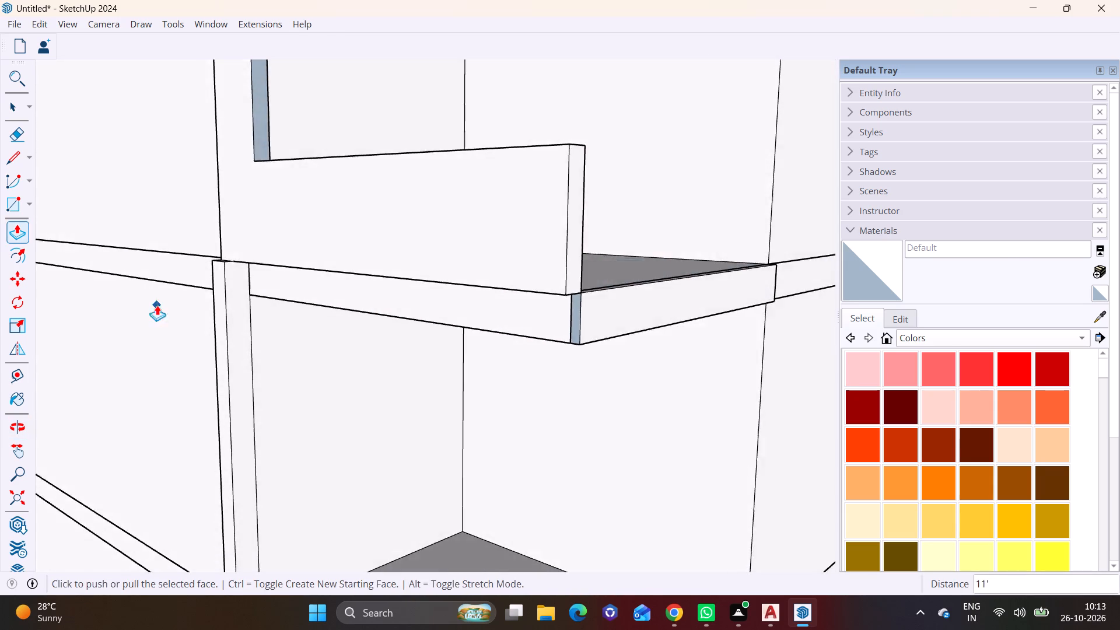
{"action": "scroll", "coordinate": [209, 295], "scroll_direction": "up", "scroll_amount": 3}
{"action": "left_click", "coordinate": [29, 200]}
{"action": "left_click", "coordinate": [31, 225]}
{"action": "middle_click_drag", "start_coordinate": [265, 273], "coordinate": [240, 263]}
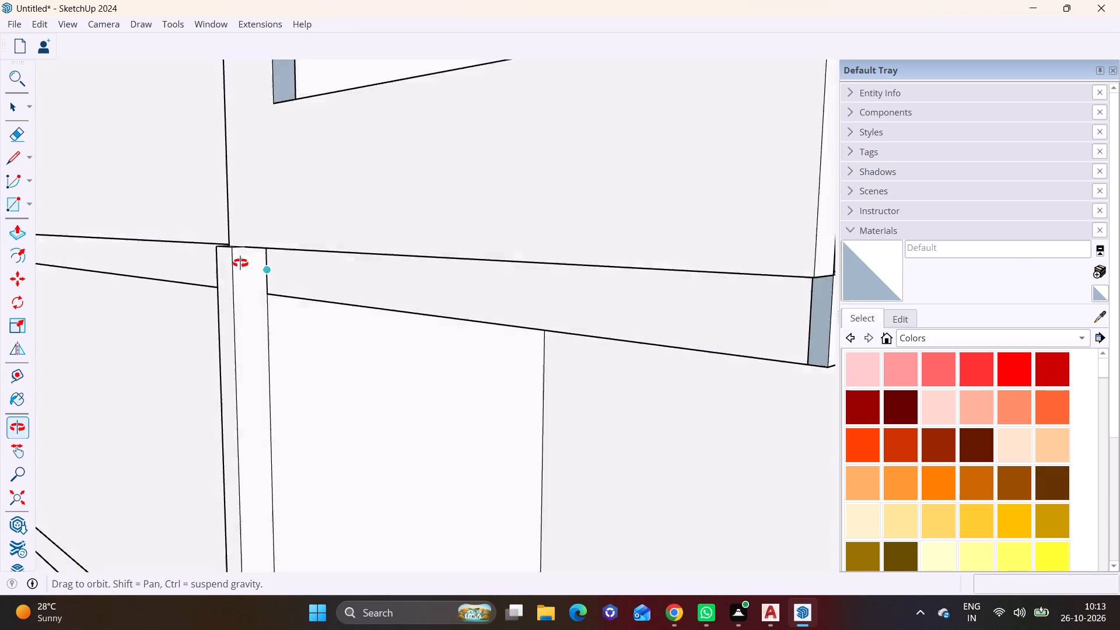
{"action": "middle_click_drag", "start_coordinate": [240, 263], "coordinate": [233, 211]}
{"action": "scroll", "coordinate": [237, 261], "scroll_direction": "up", "scroll_amount": 7}
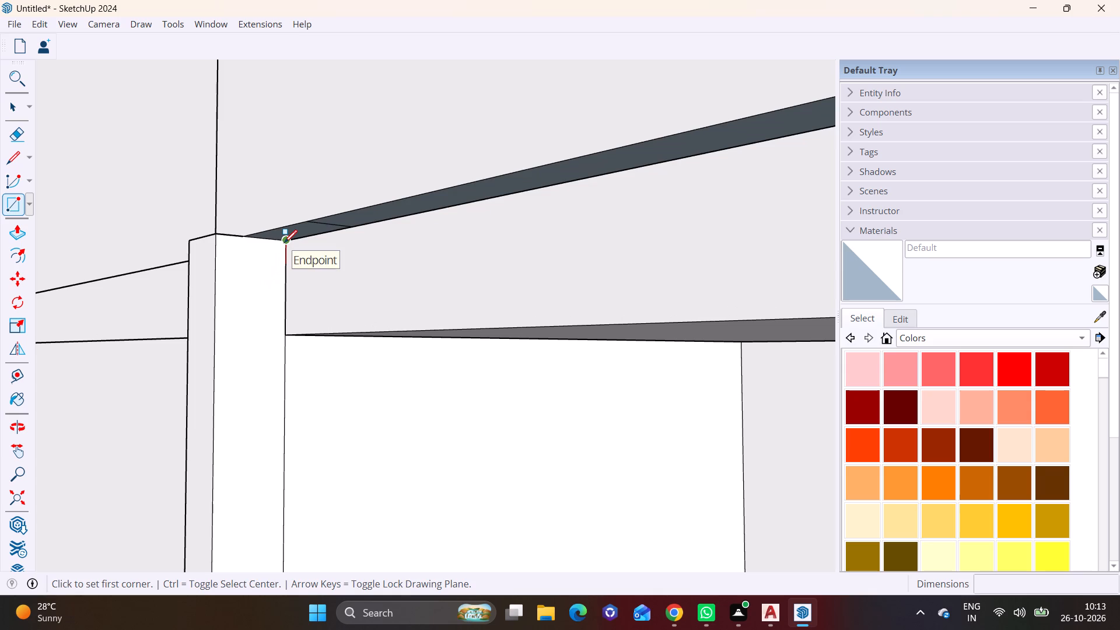
{"action": "left_click", "coordinate": [284, 243]}
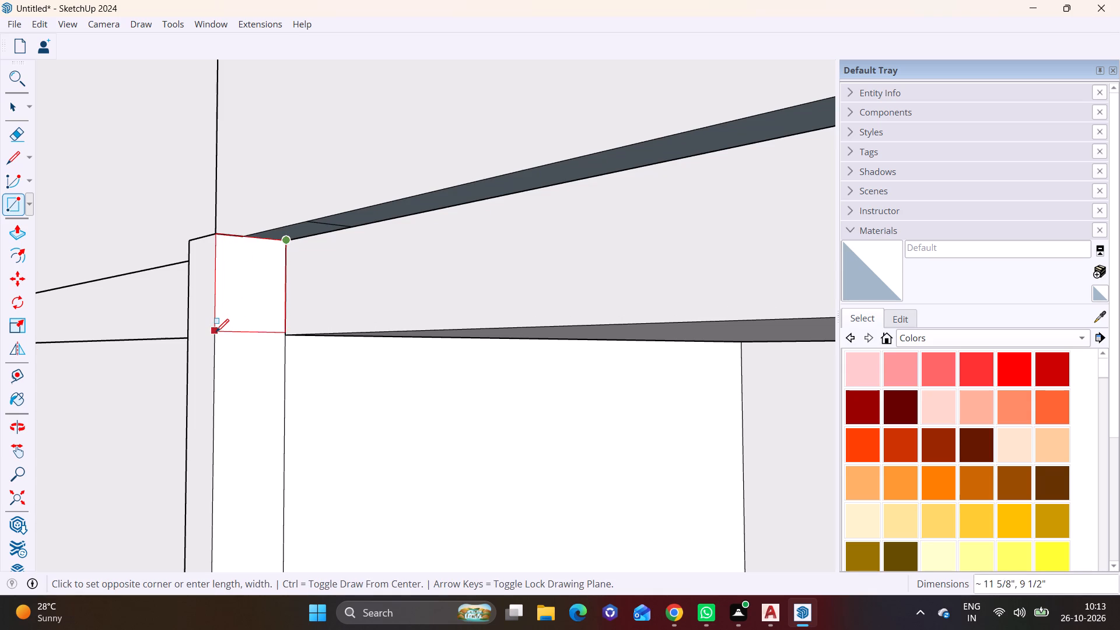
{"action": "left_click", "coordinate": [216, 334]}
Push/pull that rectangle about 10' 2 1/4" along the slab edge to the corner bay's outer corner as a front band.
{"action": "key", "text": "space"}
{"action": "left_click", "coordinate": [237, 317]}
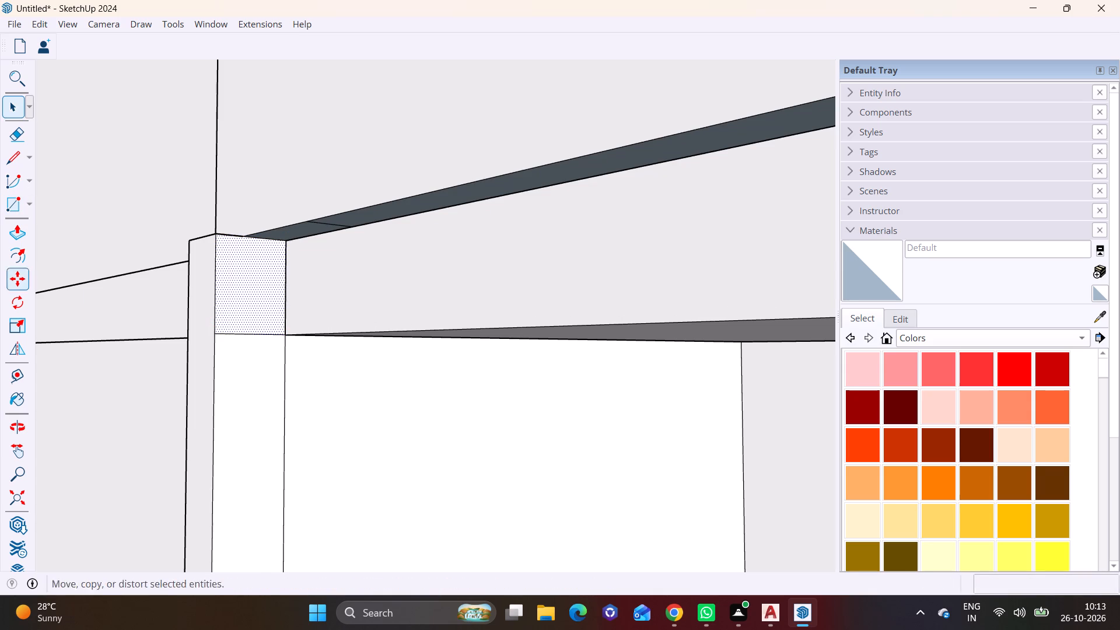
{"action": "left_click", "coordinate": [24, 228]}
{"action": "left_click", "coordinate": [230, 307]}
{"action": "scroll", "coordinate": [441, 292], "scroll_direction": "down", "scroll_amount": 4}
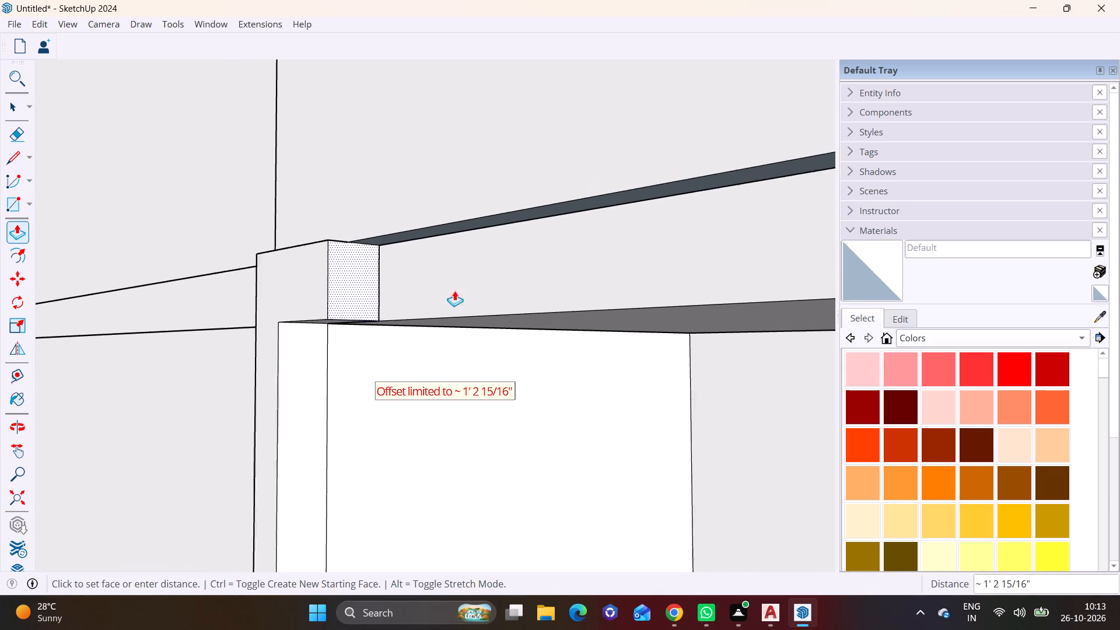
{"action": "scroll", "coordinate": [454, 290], "scroll_direction": "down", "scroll_amount": 1}
{"action": "left_click_drag", "start_coordinate": [359, 279], "coordinate": [579, 313]}
{"action": "left_click", "coordinate": [362, 282]}
{"action": "scroll", "coordinate": [587, 273], "scroll_direction": "down", "scroll_amount": 7}
{"action": "middle_click_drag", "start_coordinate": [635, 274], "coordinate": [229, 355], "text": "shift"}
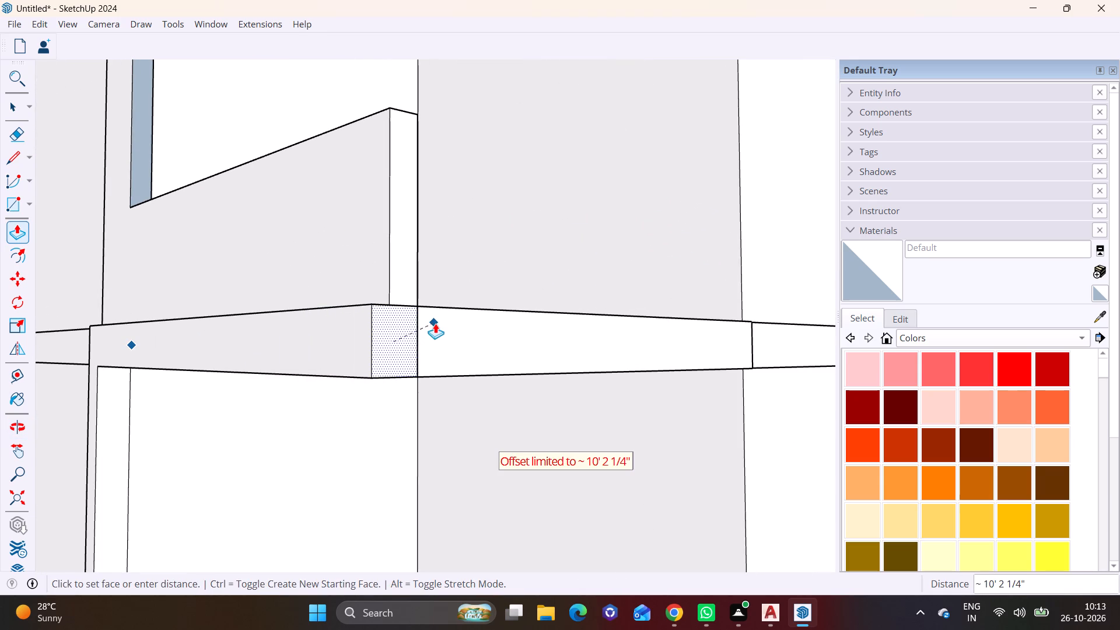
{"action": "left_click", "coordinate": [438, 316]}
Push/pull the L-shaped front face of the third-storey corner post and parapet outward 3 9/16", plus a further 3 3/4".
{"action": "scroll", "coordinate": [391, 286], "scroll_direction": "down", "scroll_amount": 2}
{"action": "middle_click_drag", "start_coordinate": [374, 290], "coordinate": [397, 408]}
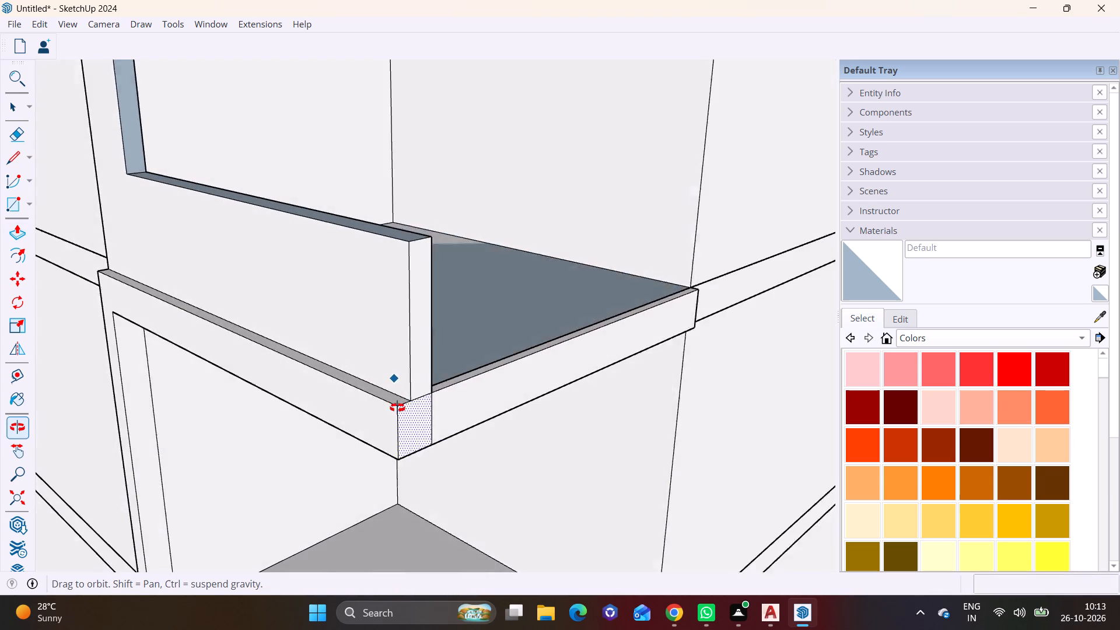
{"action": "middle_click_drag", "start_coordinate": [397, 408], "coordinate": [384, 406]}
{"action": "scroll", "coordinate": [282, 341], "scroll_direction": "down", "scroll_amount": 4}
{"action": "middle_click_drag", "start_coordinate": [323, 342], "coordinate": [409, 390], "text": "shift"}
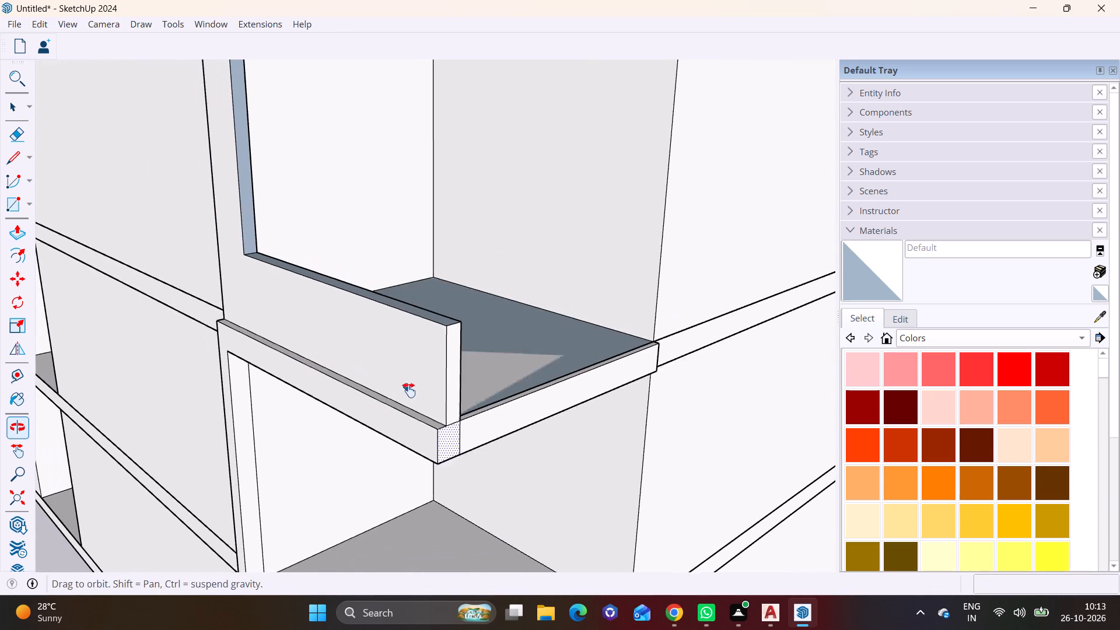
{"action": "middle_click_drag", "start_coordinate": [409, 390], "coordinate": [417, 415], "text": "shift"}
{"action": "scroll", "coordinate": [334, 387], "scroll_direction": "down", "scroll_amount": 1}
{"action": "key", "text": "space"}
{"action": "left_click", "coordinate": [365, 373]}
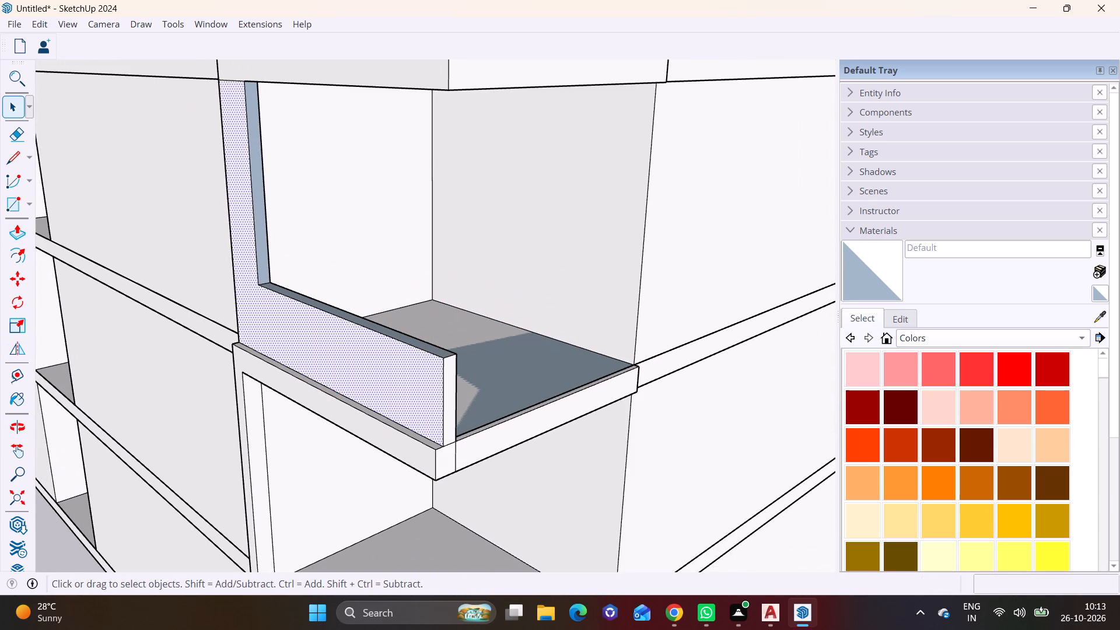
{"action": "left_click", "coordinate": [8, 229]}
{"action": "left_click", "coordinate": [380, 353]}
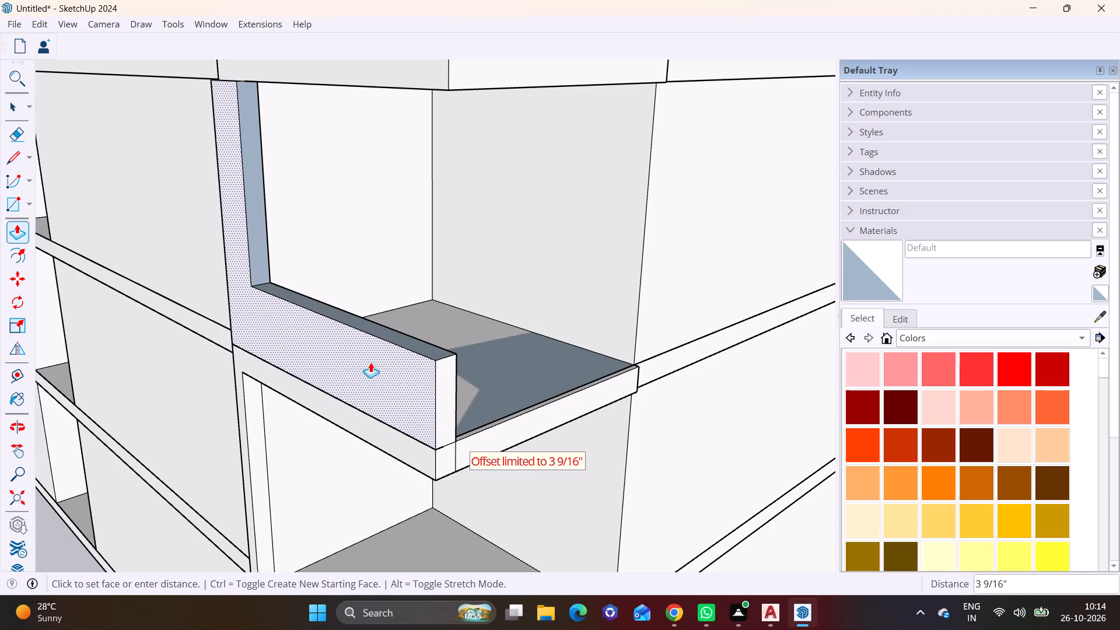
{"action": "left_click", "coordinate": [368, 365]}
{"action": "left_click", "coordinate": [365, 373]}
{"action": "left_click", "coordinate": [357, 379]}
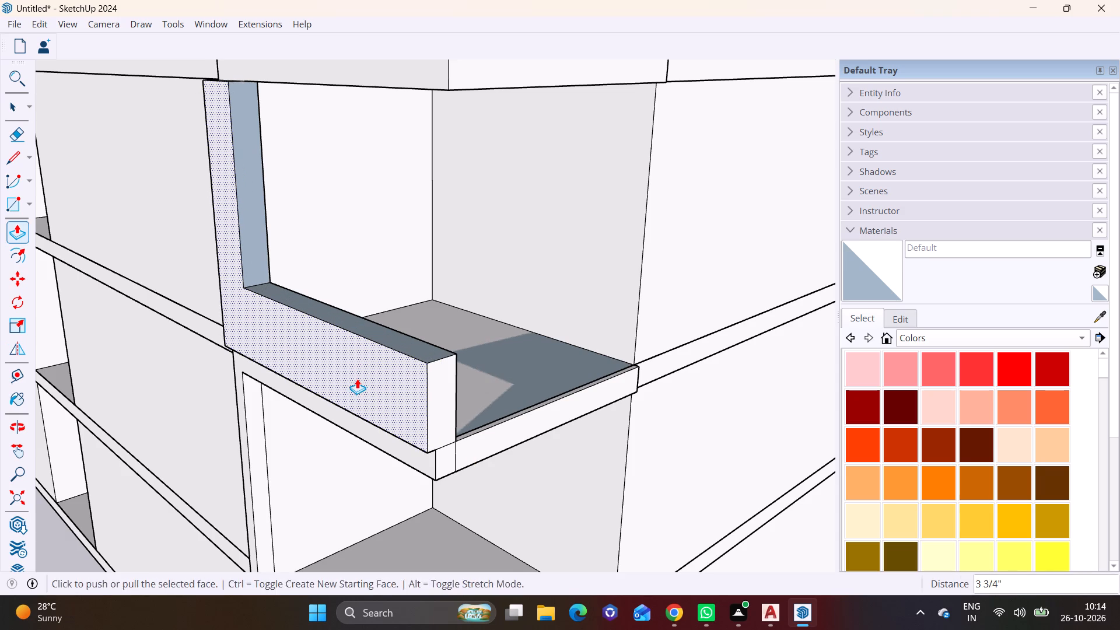
{"action": "key", "text": "space"}
Push/pull the L-shaped front face of the top-storey corner post and slab edge outward 7 5/16", flush with the post below.
{"action": "scroll", "coordinate": [302, 395], "scroll_direction": "down", "scroll_amount": 7}
{"action": "middle_click_drag", "start_coordinate": [305, 408], "coordinate": [355, 267]}
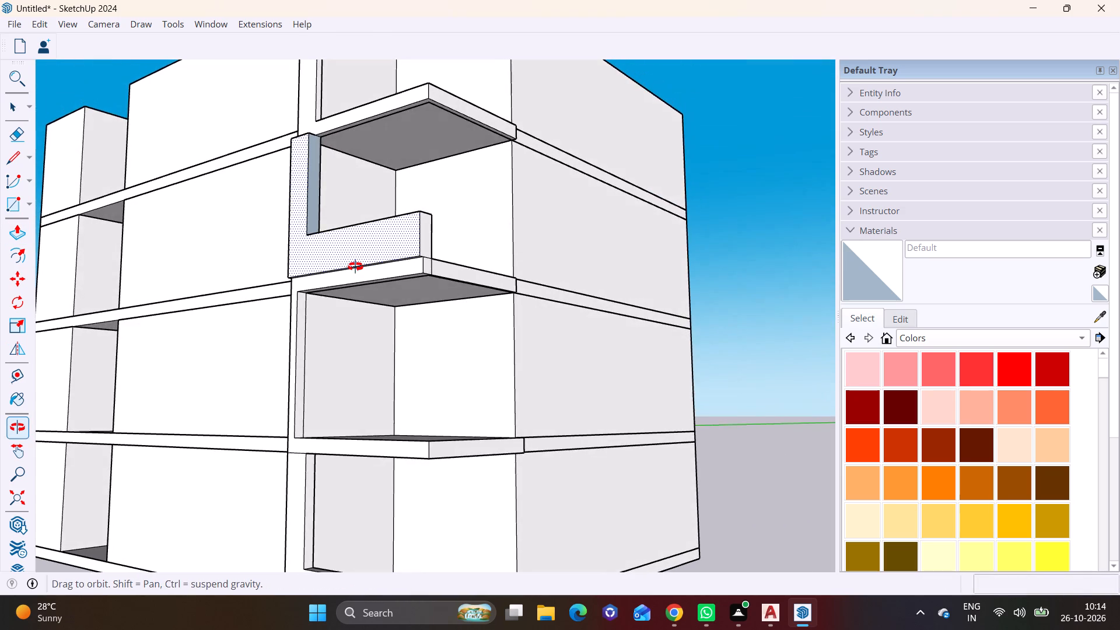
{"action": "middle_click_drag", "start_coordinate": [355, 267], "coordinate": [322, 466]}
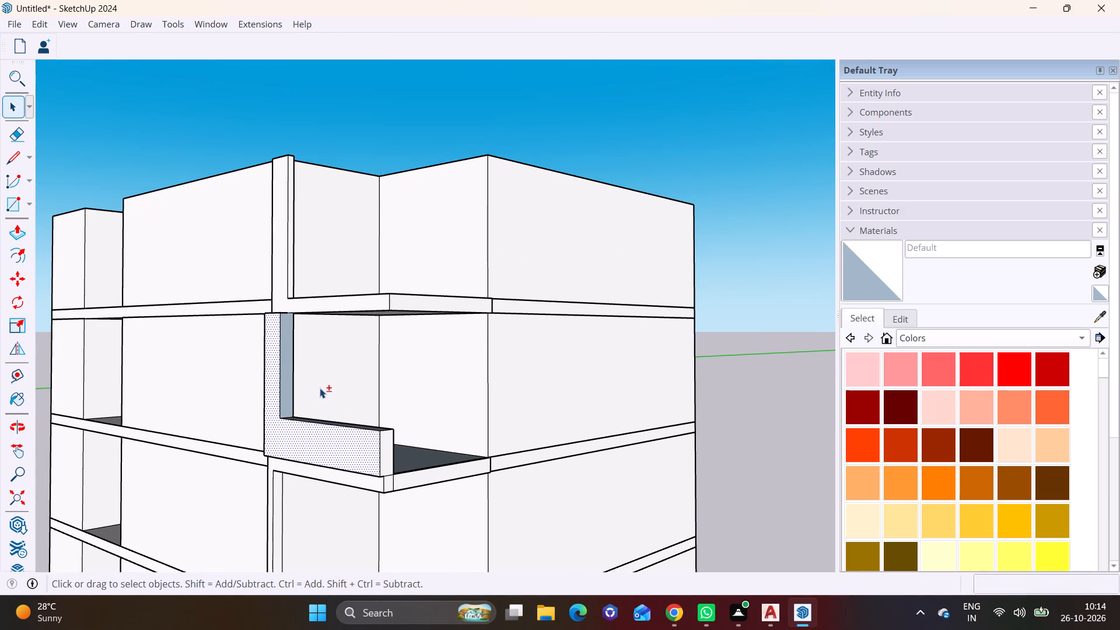
{"action": "middle_click_drag", "start_coordinate": [320, 388], "coordinate": [301, 506], "text": "shift"}
{"action": "scroll", "coordinate": [275, 430], "scroll_direction": "up", "scroll_amount": 3}
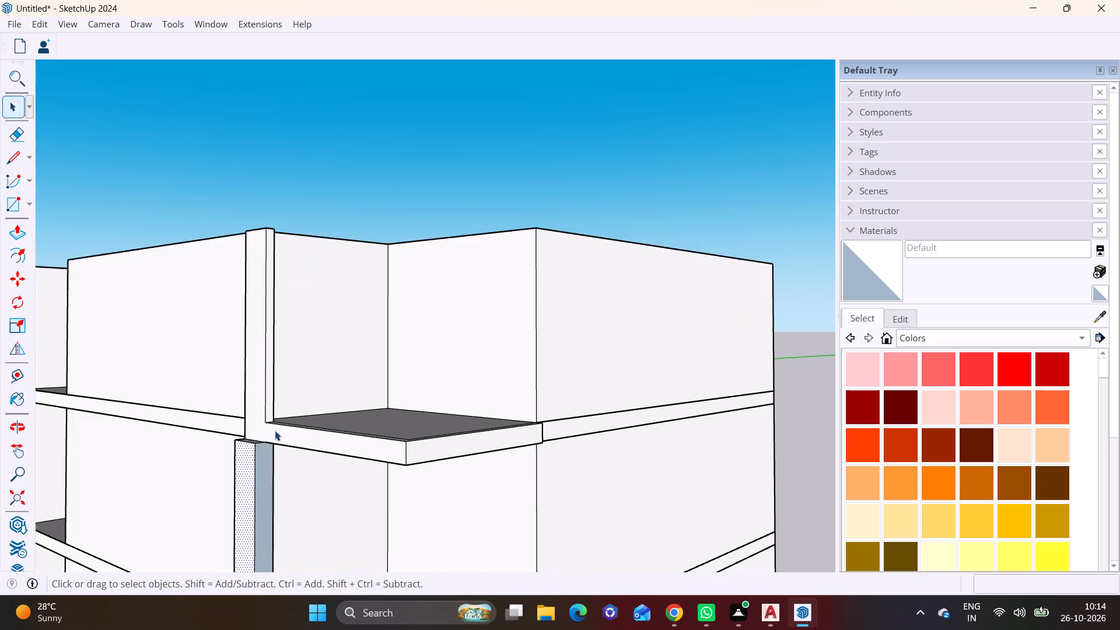
{"action": "scroll", "coordinate": [274, 430], "scroll_direction": "up", "scroll_amount": 3}
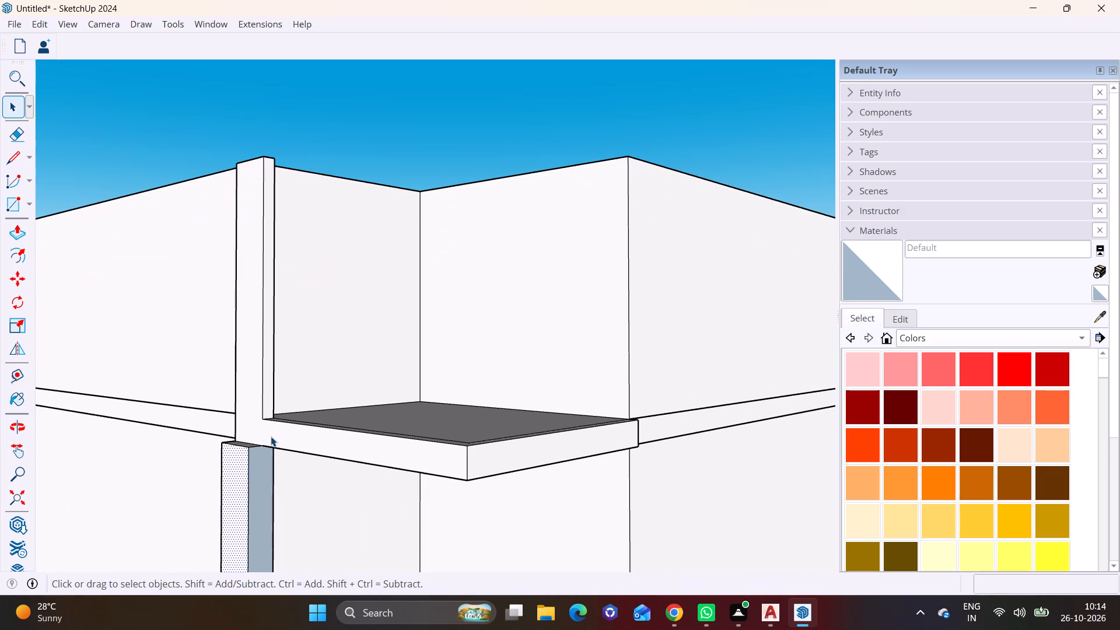
{"action": "middle_click_drag", "start_coordinate": [268, 438], "coordinate": [197, 461]}
{"action": "scroll", "coordinate": [215, 468], "scroll_direction": "up", "scroll_amount": 2}
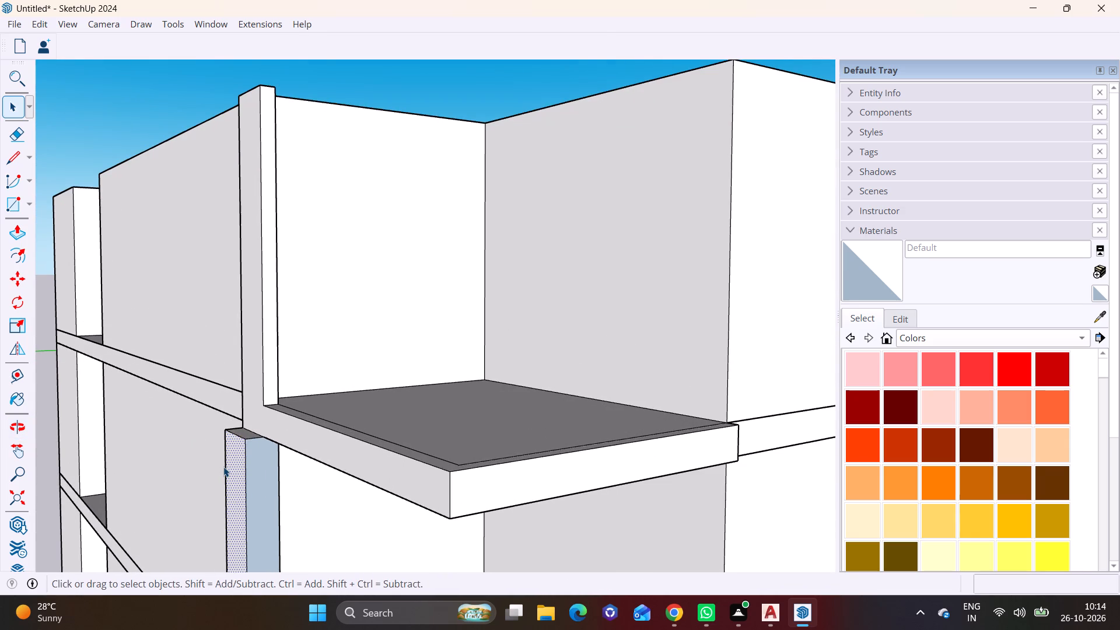
{"action": "middle_click_drag", "start_coordinate": [230, 477], "coordinate": [241, 435], "text": "shift"}
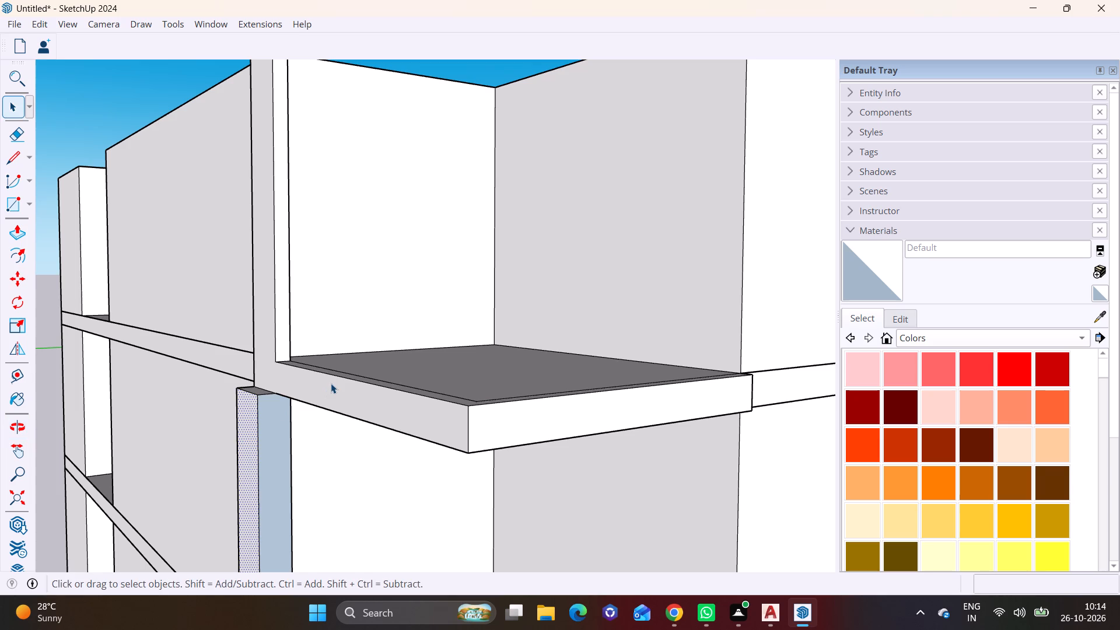
{"action": "left_click", "coordinate": [331, 383]}
{"action": "left_click", "coordinate": [15, 231]}
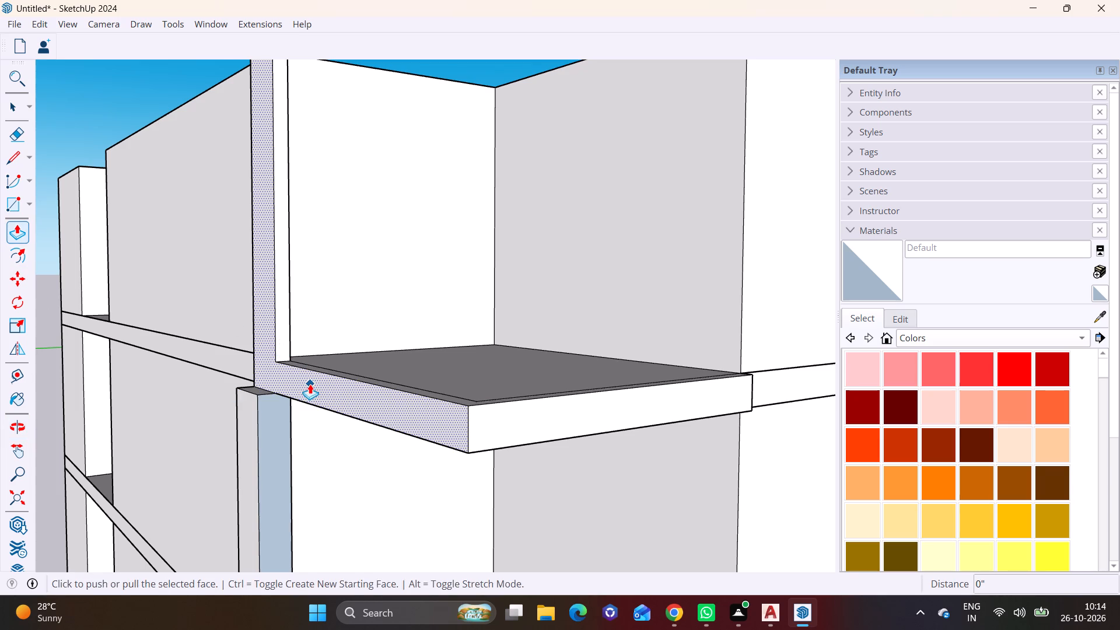
{"action": "left_click", "coordinate": [310, 384]}
{"action": "left_click", "coordinate": [258, 439]}
Examine the corner bays' posts, parapets and slab bands on all four storeys from several angles.
{"action": "scroll", "coordinate": [269, 422], "scroll_direction": "down", "scroll_amount": 3}
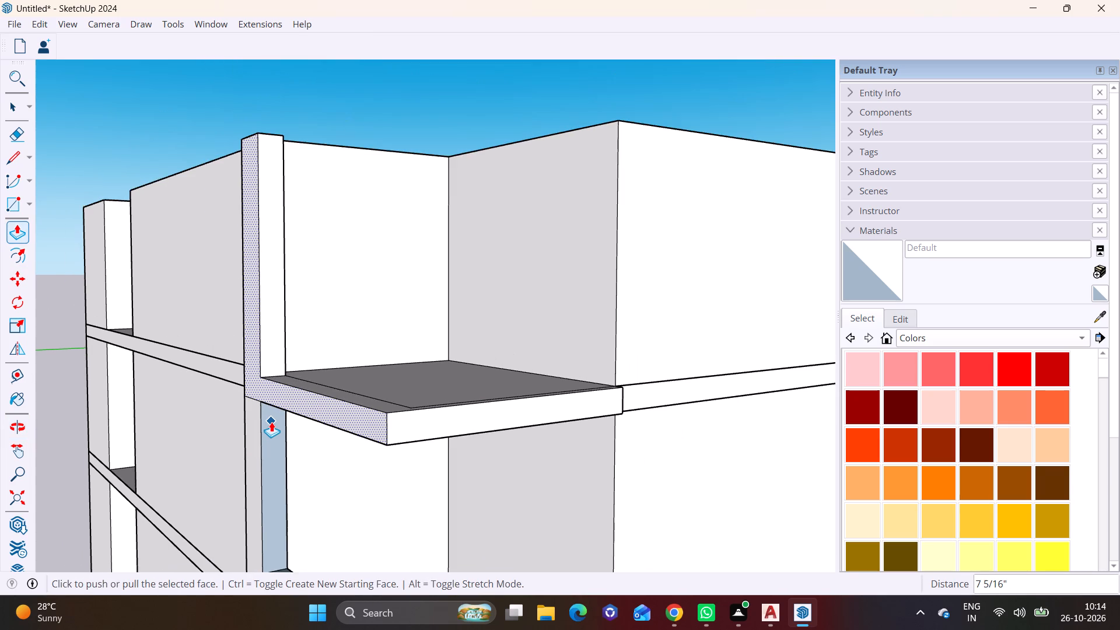
{"action": "scroll", "coordinate": [271, 422], "scroll_direction": "down", "scroll_amount": 1}
{"action": "middle_click_drag", "start_coordinate": [272, 422], "coordinate": [290, 379]}
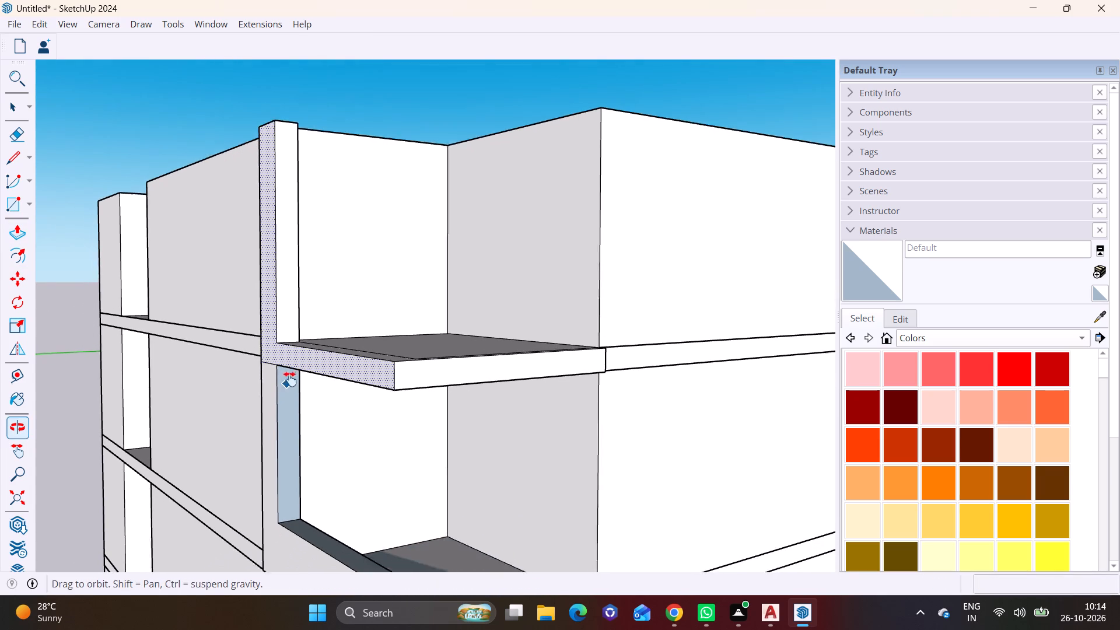
{"action": "middle_click_drag", "start_coordinate": [290, 379], "coordinate": [290, 377]}
{"action": "middle_click_drag", "start_coordinate": [362, 363], "coordinate": [241, 501]}
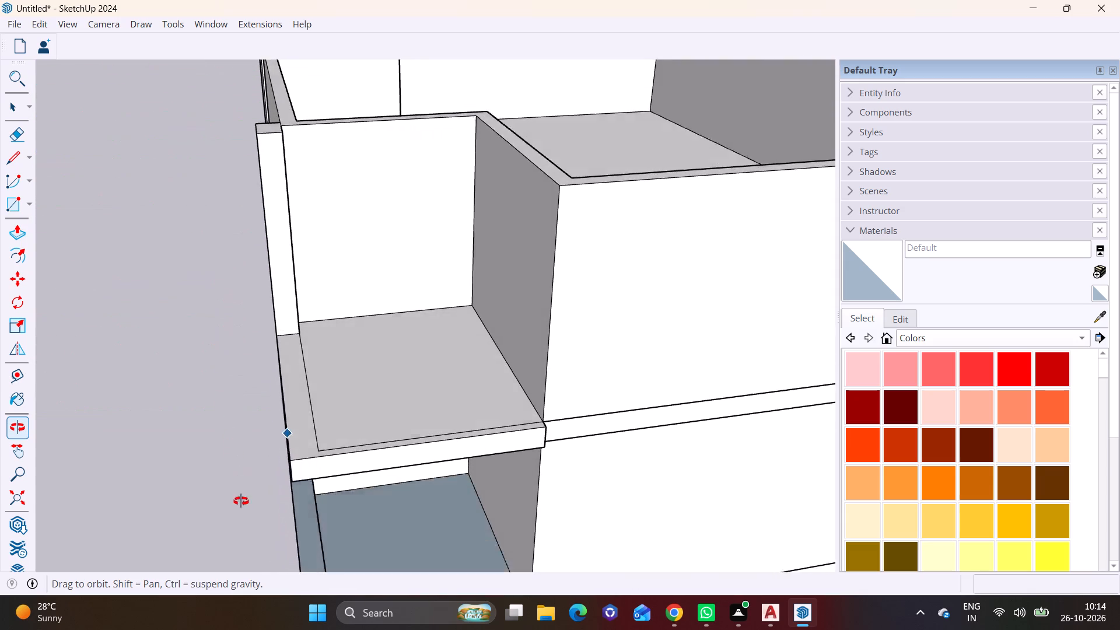
{"action": "middle_click_drag", "start_coordinate": [241, 501], "coordinate": [540, 340]}
{"action": "scroll", "coordinate": [545, 418], "scroll_direction": "down", "scroll_amount": 1}
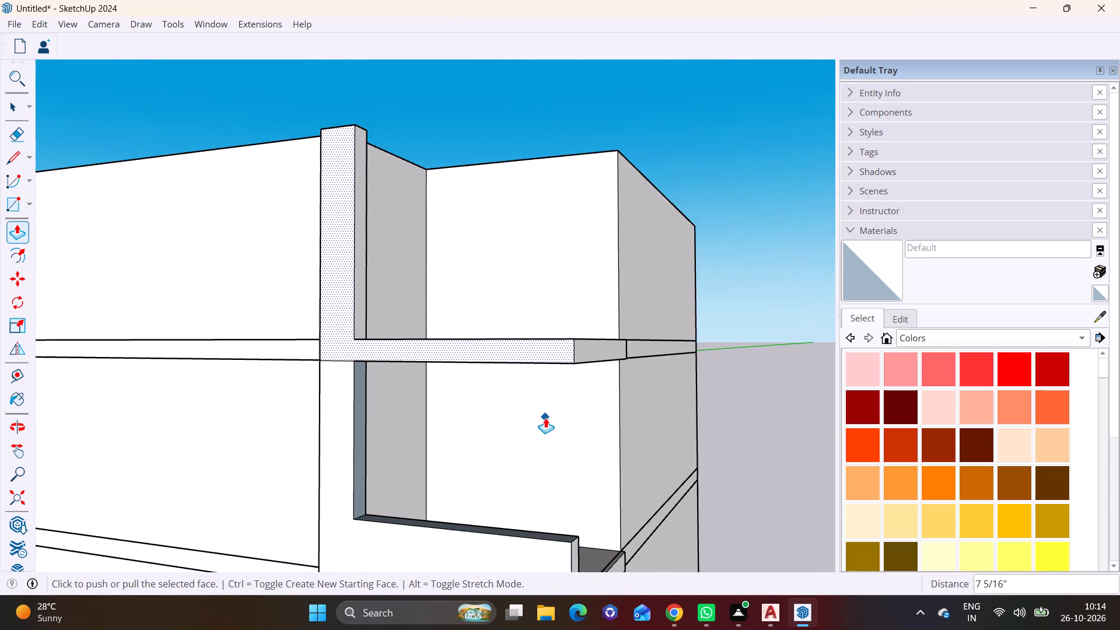
{"action": "scroll", "coordinate": [547, 418], "scroll_direction": "down", "scroll_amount": 4}
{"action": "middle_click_drag", "start_coordinate": [545, 416], "coordinate": [558, 327]}
{"action": "scroll", "coordinate": [540, 411], "scroll_direction": "up", "scroll_amount": 1}
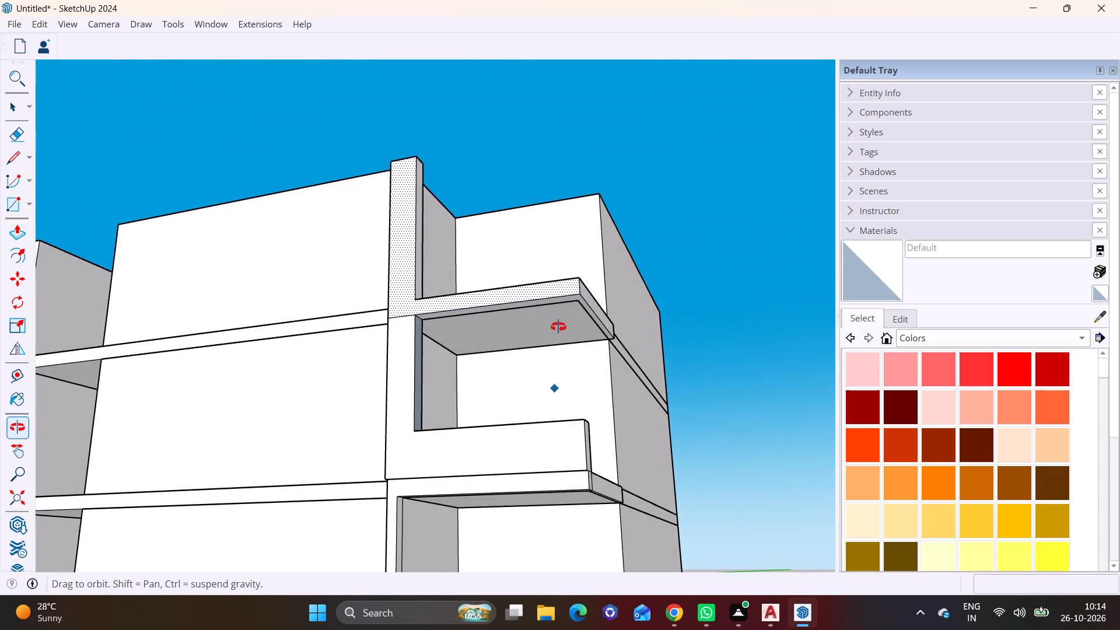
{"action": "middle_click_drag", "start_coordinate": [558, 327], "coordinate": [581, 327]}
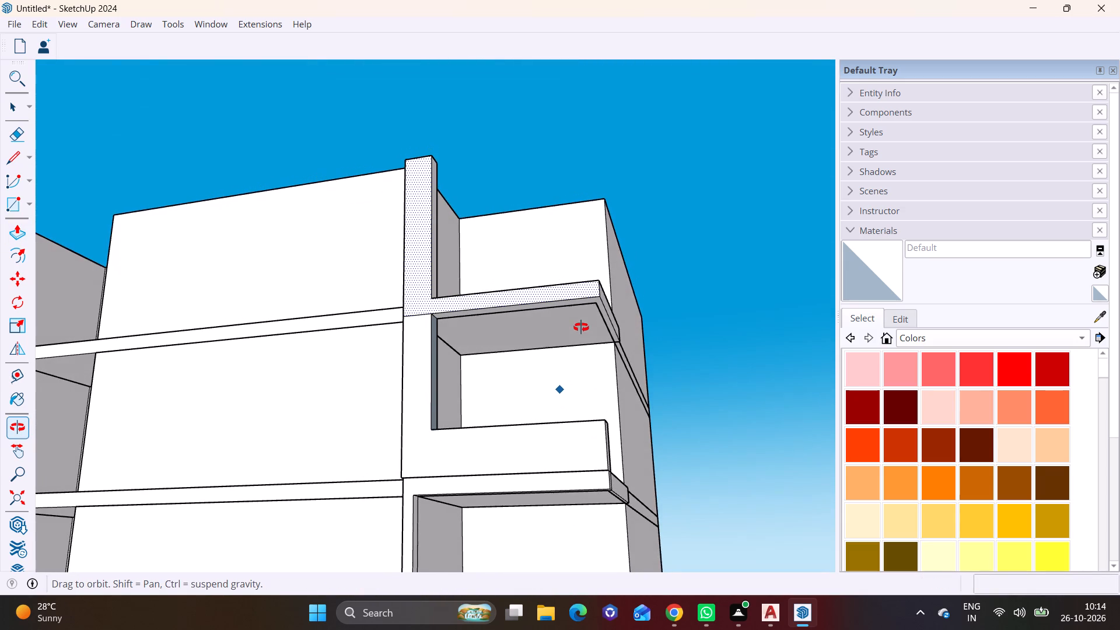
{"action": "middle_click_drag", "start_coordinate": [581, 327], "coordinate": [507, 303]}
{"action": "scroll", "coordinate": [526, 354], "scroll_direction": "up", "scroll_amount": 2}
{"action": "middle_click_drag", "start_coordinate": [523, 380], "coordinate": [501, 496]}
{"action": "scroll", "coordinate": [508, 450], "scroll_direction": "down", "scroll_amount": 15}
{"action": "middle_click_drag", "start_coordinate": [512, 489], "coordinate": [492, 370], "text": "shift"}
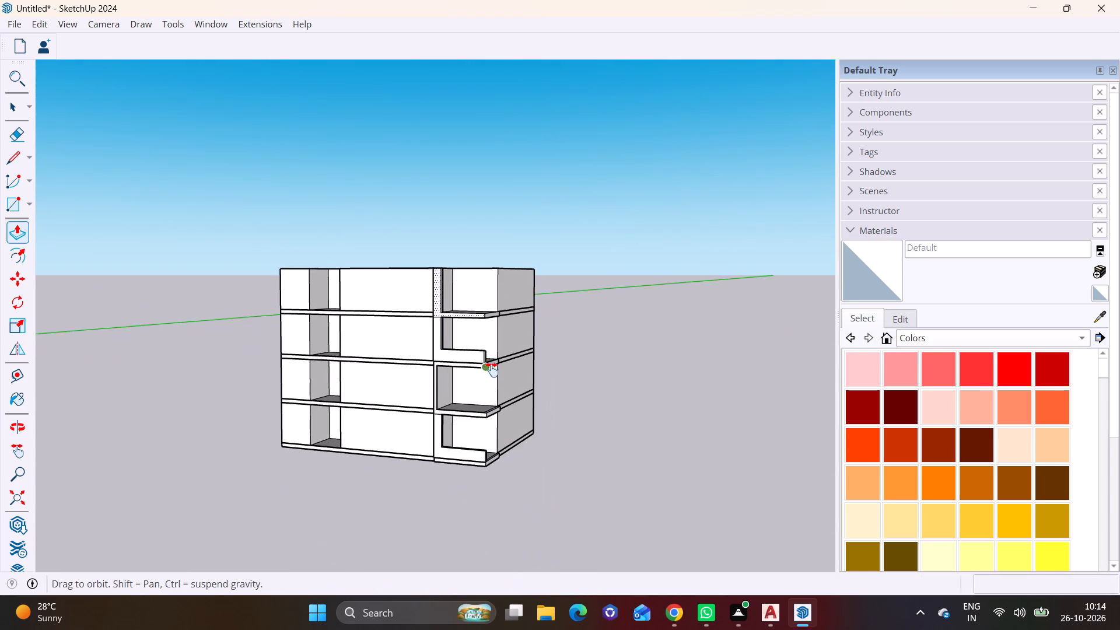
{"action": "middle_click_drag", "start_coordinate": [492, 370], "coordinate": [492, 369], "text": "shift"}
{"action": "scroll", "coordinate": [496, 393], "scroll_direction": "up", "scroll_amount": 6}
{"action": "middle_click_drag", "start_coordinate": [487, 405], "coordinate": [428, 428]}
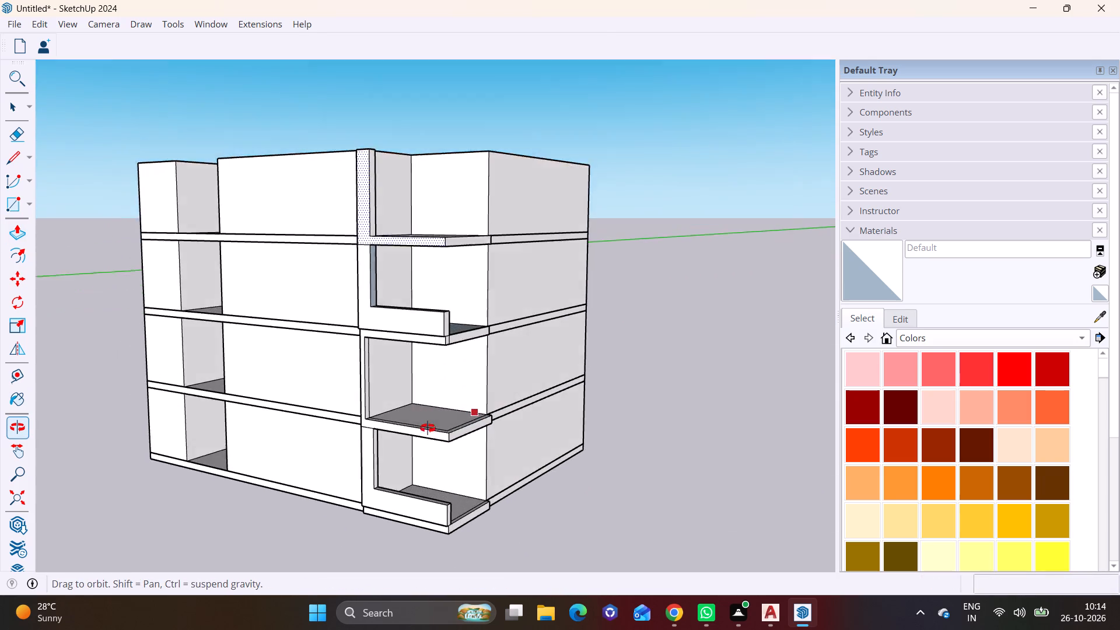
{"action": "middle_click_drag", "start_coordinate": [428, 428], "coordinate": [625, 473]}
{"action": "scroll", "coordinate": [516, 423], "scroll_direction": "down", "scroll_amount": 2}
{"action": "scroll", "coordinate": [515, 423], "scroll_direction": "down", "scroll_amount": 1, "text": "shift"}
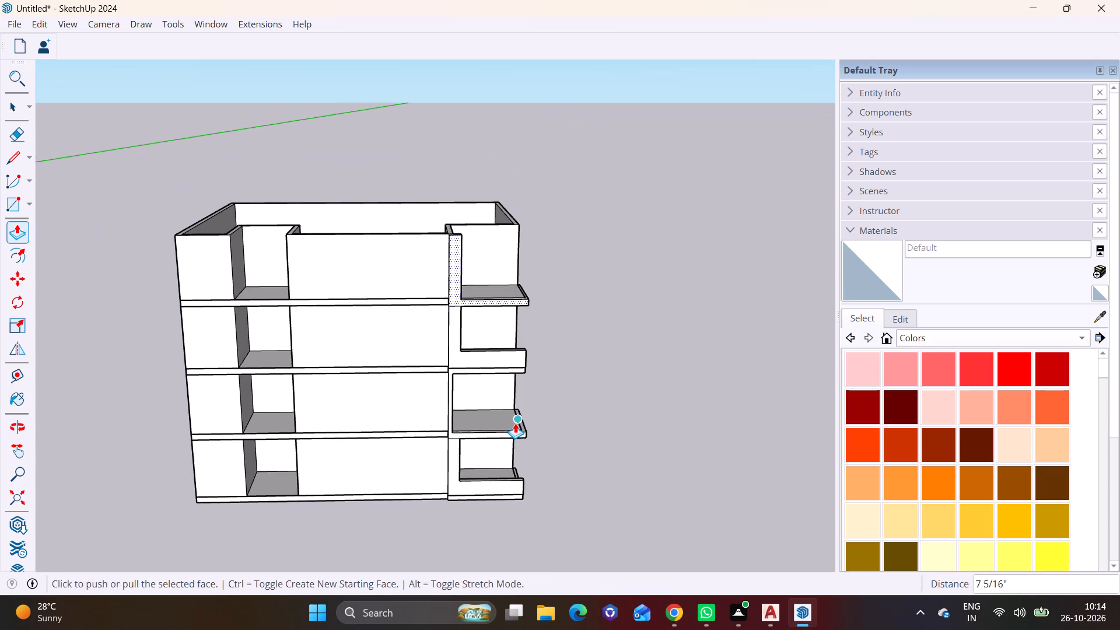
{"action": "scroll", "coordinate": [515, 423], "scroll_direction": "down", "scroll_amount": 3, "text": "shift"}
Draw an upright rotated rectangle along the rear wall's outer top edge, about 52' 10 7/8" long and 1' high.
{"action": "middle_click_drag", "start_coordinate": [481, 394], "coordinate": [505, 471], "text": "shift"}
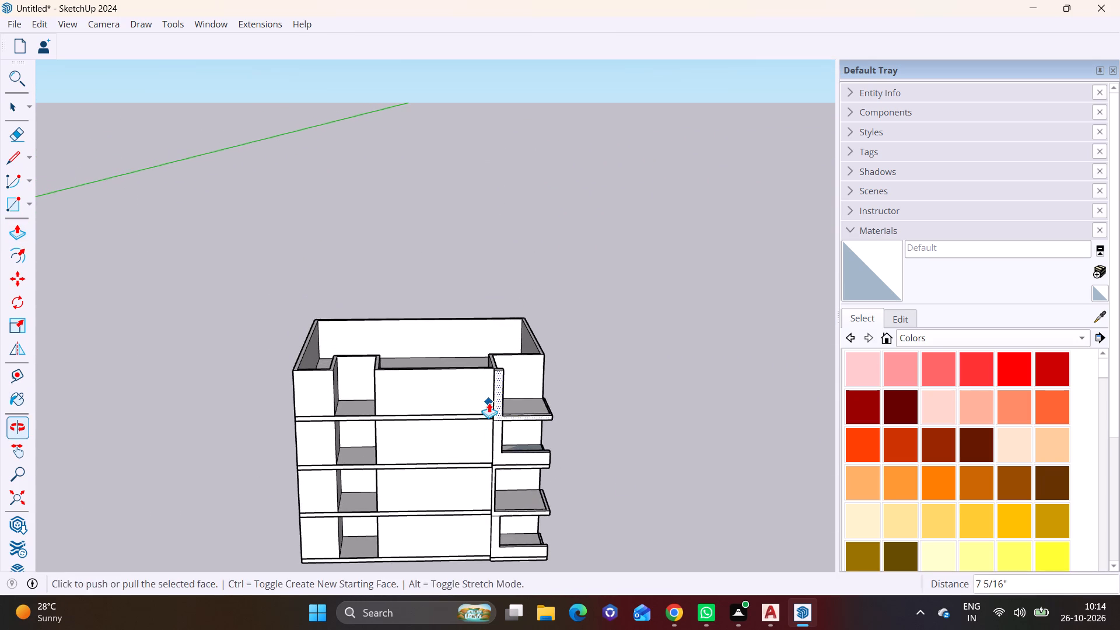
{"action": "middle_click_drag", "start_coordinate": [487, 404], "coordinate": [479, 529]}
{"action": "scroll", "coordinate": [426, 321], "scroll_direction": "up", "scroll_amount": 4}
{"action": "left_click", "coordinate": [32, 195]}
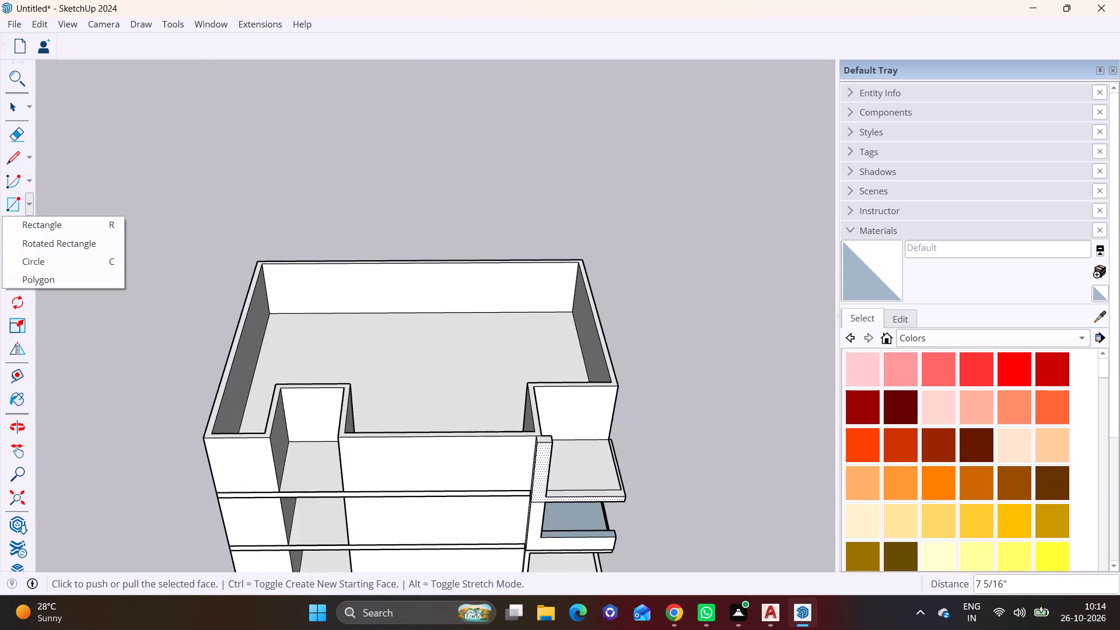
{"action": "left_click", "coordinate": [50, 244]}
{"action": "left_click", "coordinate": [258, 260]}
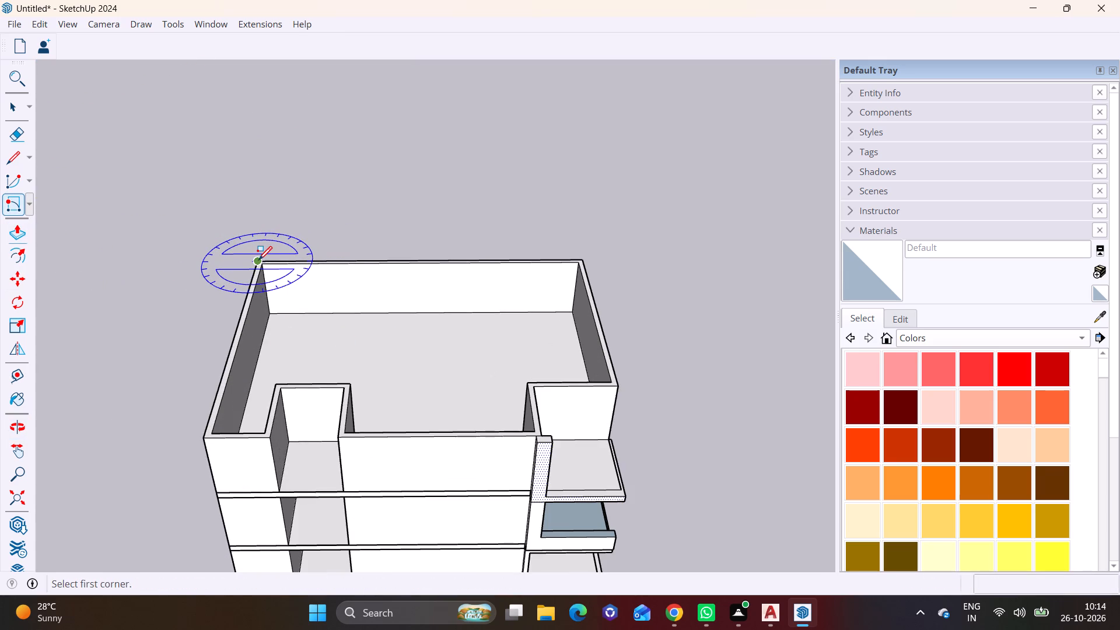
{"action": "left_click", "coordinate": [586, 258]}
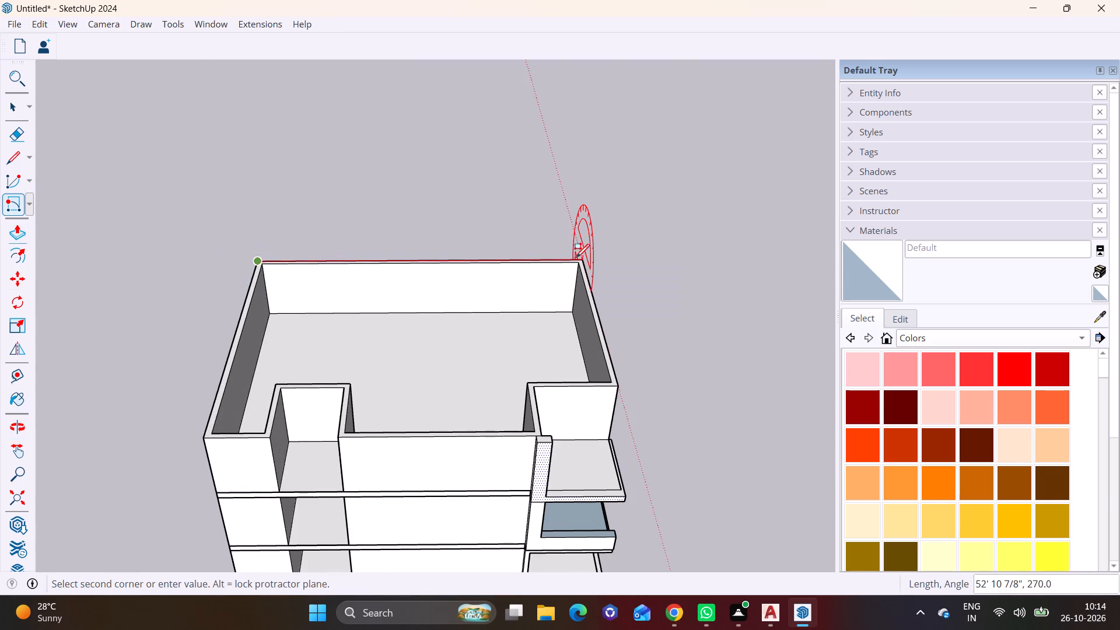
{"action": "scroll", "coordinate": [551, 235], "scroll_direction": "down", "scroll_amount": 4}
{"action": "middle_click_drag", "start_coordinate": [545, 325], "coordinate": [186, 266]}
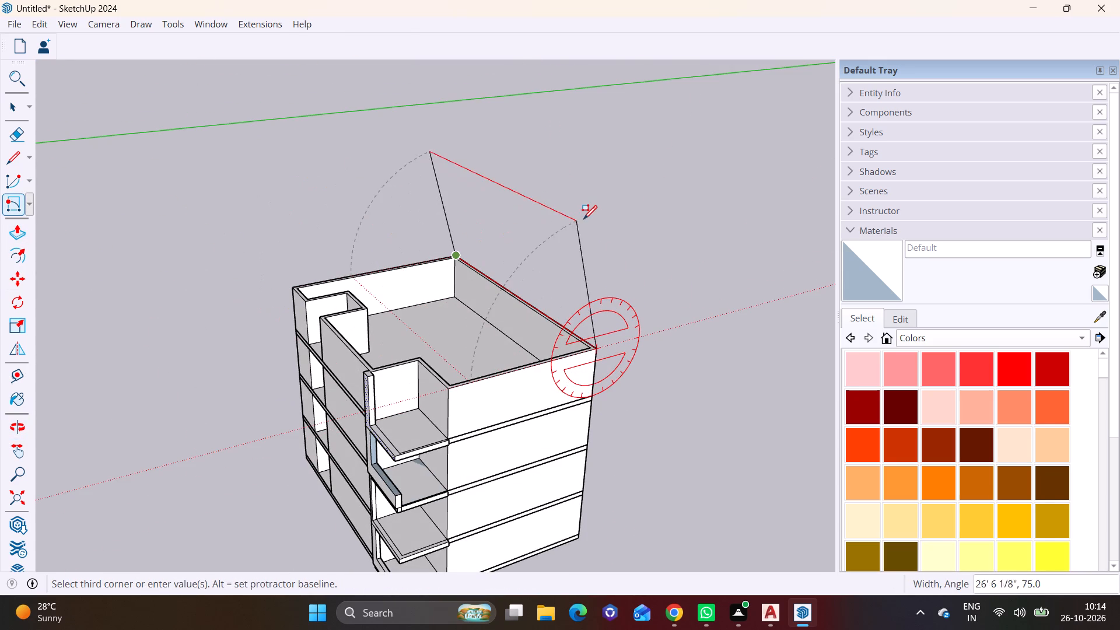
{"action": "type", "text": "1'"}
{"action": "key", "text": "Return"}
{"action": "key", "text": "space"}
Group the 1' high strip face together with its edges.
{"action": "scroll", "coordinate": [541, 290], "scroll_direction": "up", "scroll_amount": 6}
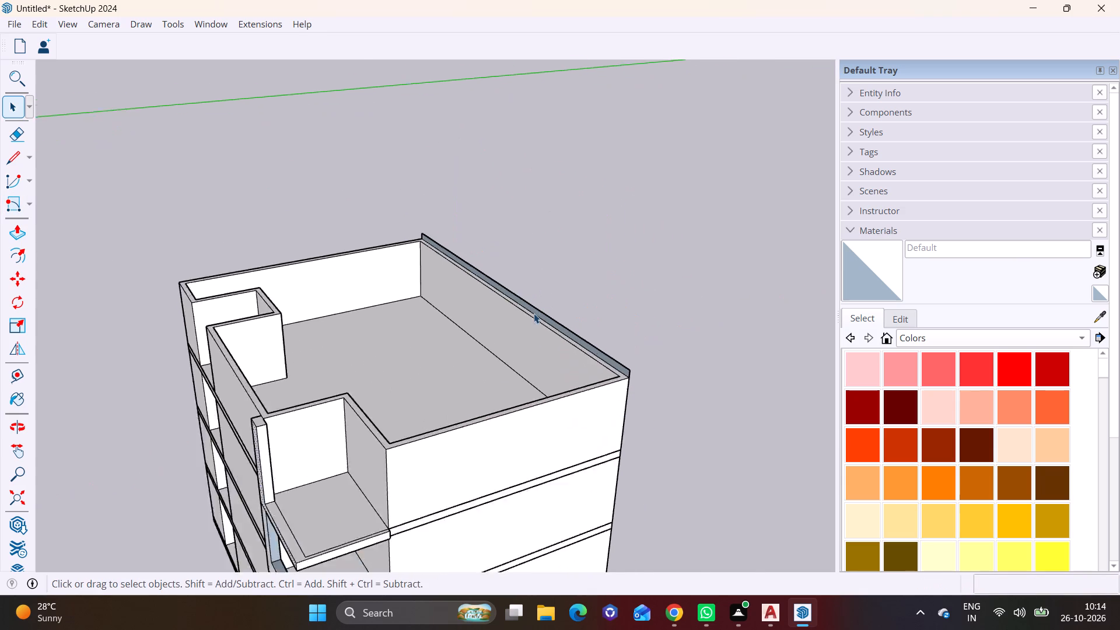
{"action": "scroll", "coordinate": [534, 313], "scroll_direction": "up", "scroll_amount": 6}
{"action": "double_click", "coordinate": [558, 328]}
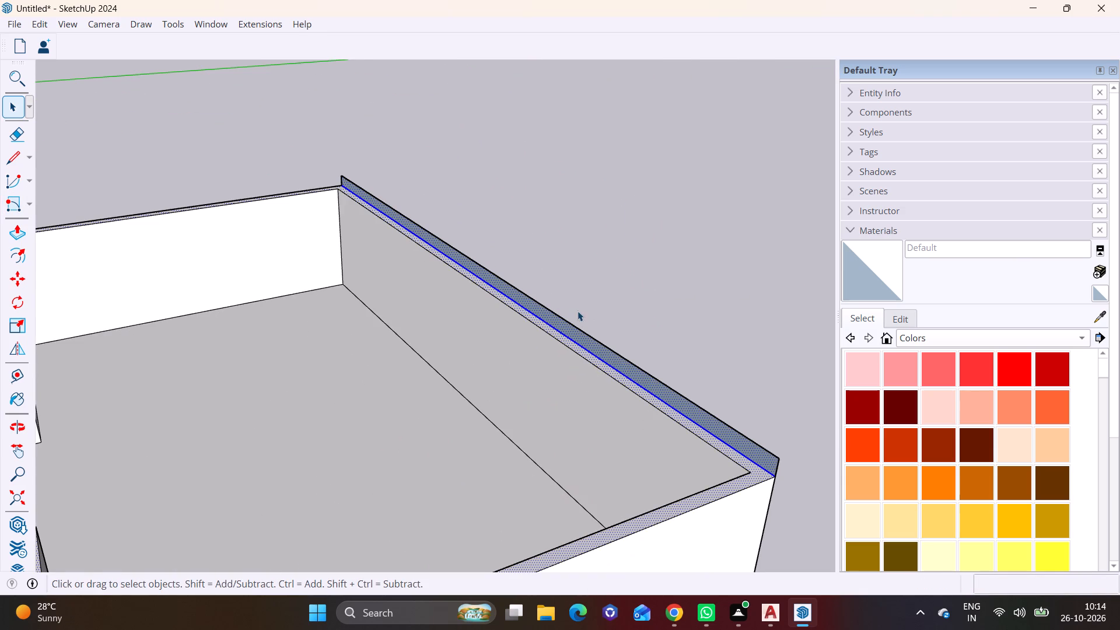
{"action": "left_click", "coordinate": [577, 311]}
{"action": "double_click", "coordinate": [569, 328]}
{"action": "right_click", "coordinate": [569, 328]}
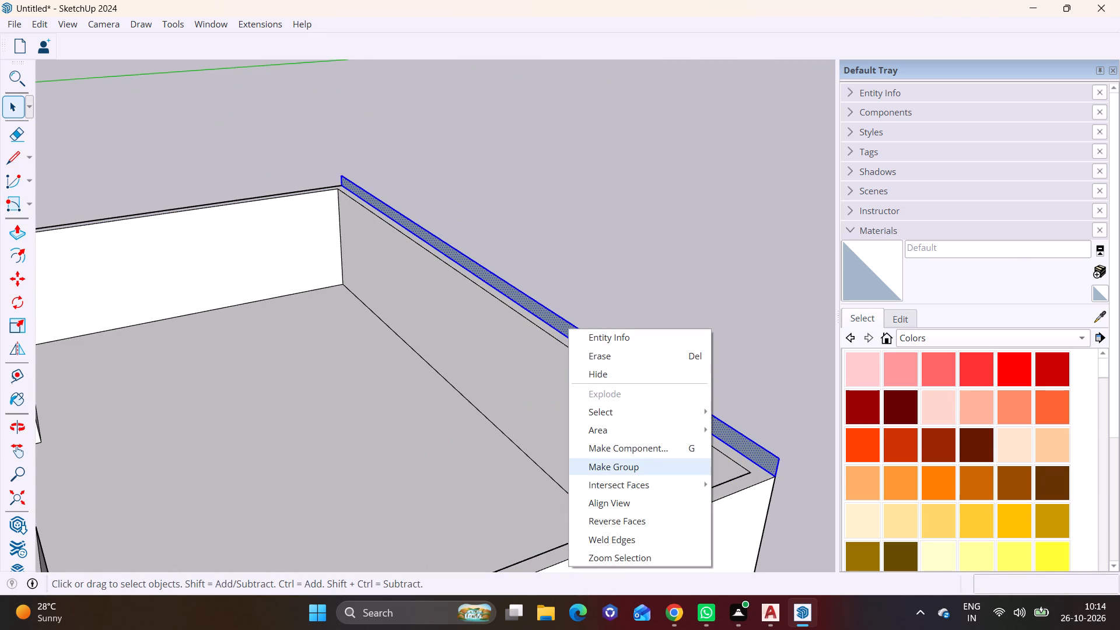
{"action": "left_click", "coordinate": [614, 470]}
Inside the group, push/pull the strip 41' 1 1/4" forward over the building to form the roof slab, aligned to the projecting corner post.
{"action": "left_click", "coordinate": [599, 352]}
{"action": "double_click", "coordinate": [599, 352]}
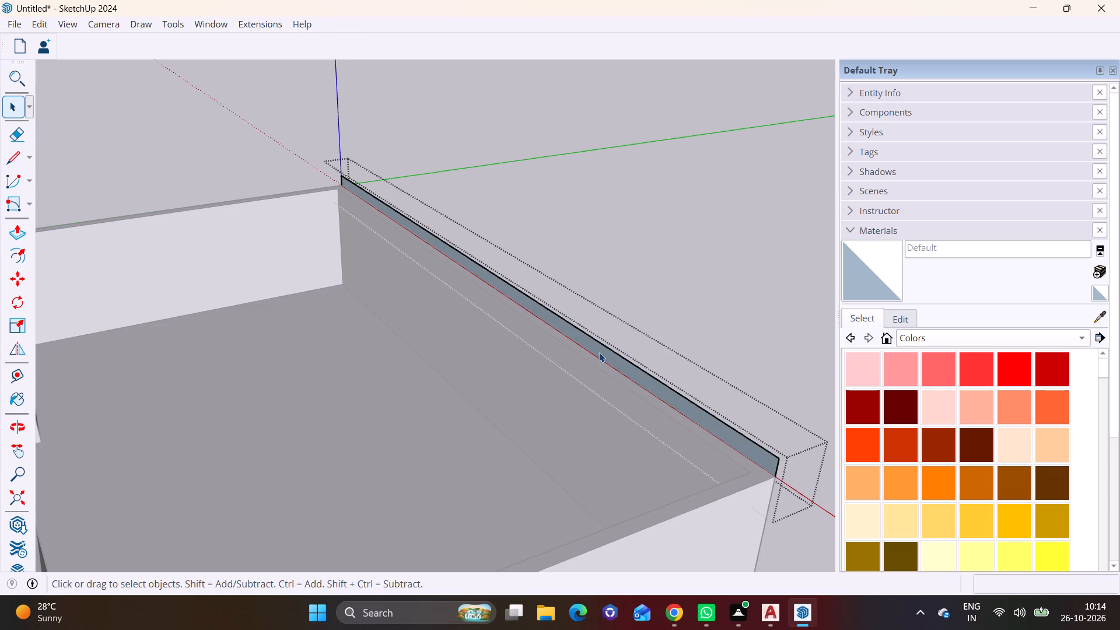
{"action": "left_click", "coordinate": [599, 352]}
{"action": "left_click", "coordinate": [15, 230]}
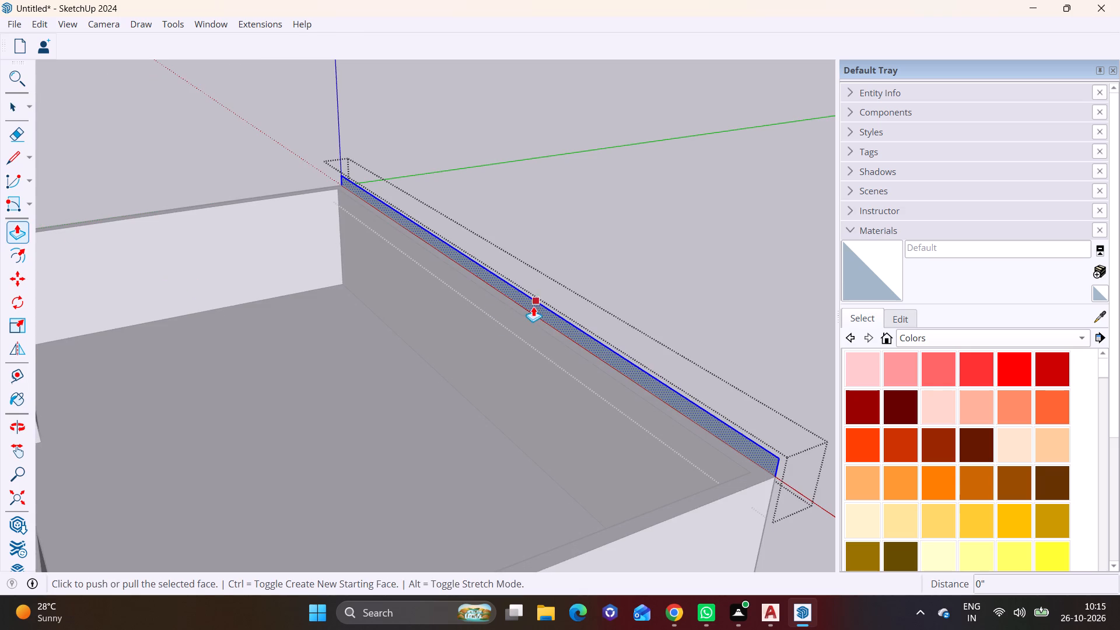
{"action": "left_click", "coordinate": [543, 313]}
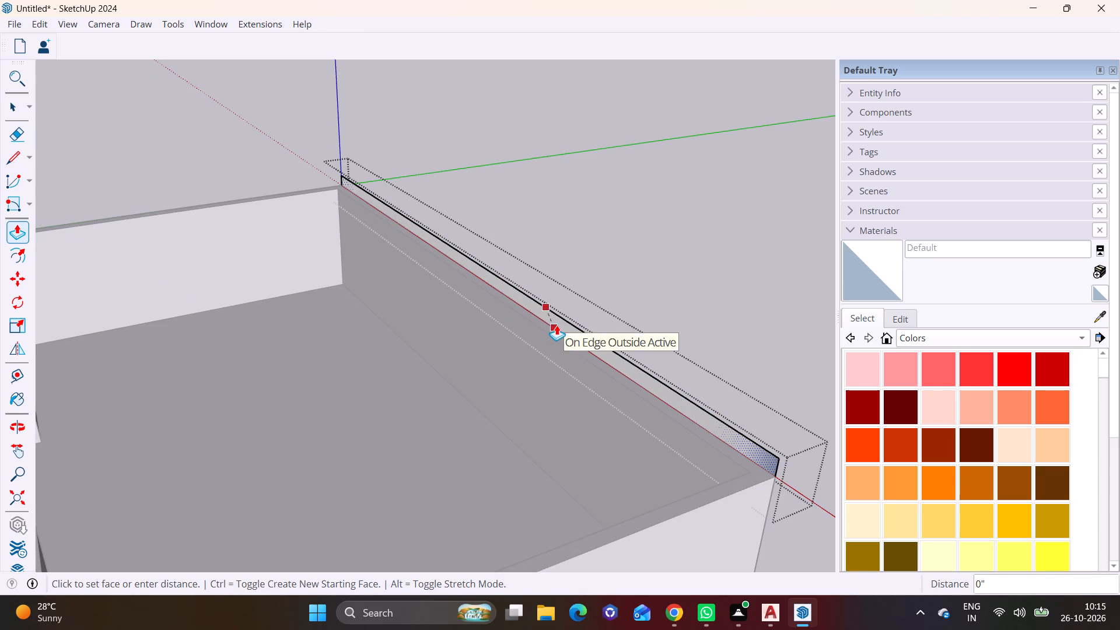
{"action": "left_click", "coordinate": [556, 325]}
{"action": "left_click", "coordinate": [570, 325]}
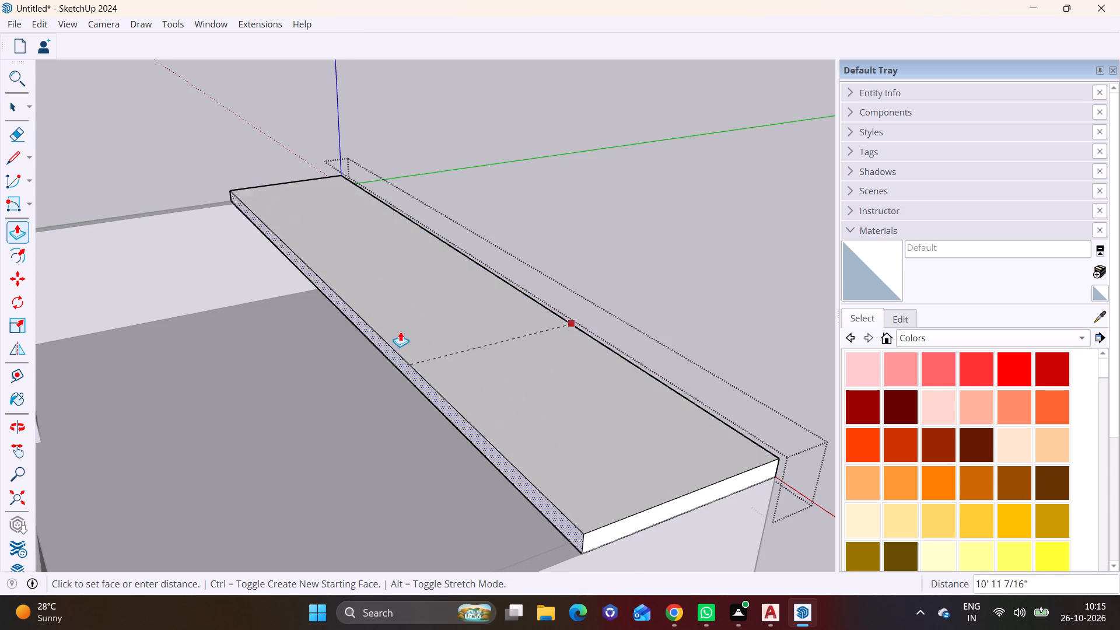
{"action": "scroll", "coordinate": [390, 357], "scroll_direction": "down", "scroll_amount": 10}
{"action": "middle_click_drag", "start_coordinate": [242, 411], "coordinate": [602, 309], "text": "shift"}
{"action": "scroll", "coordinate": [631, 330], "scroll_direction": "up", "scroll_amount": 11}
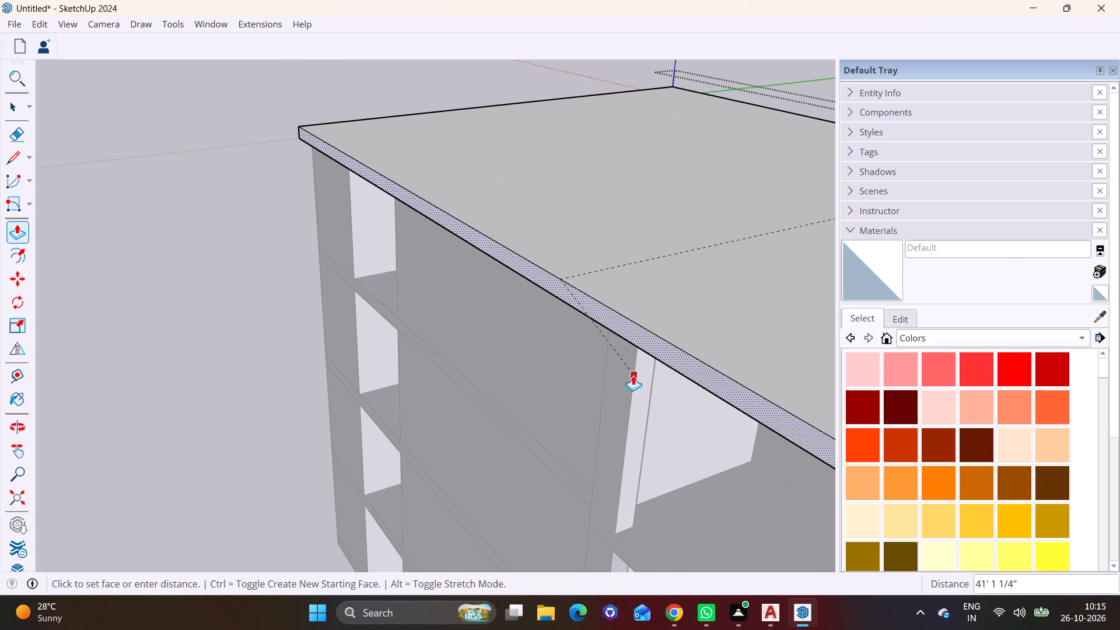
{"action": "left_click", "coordinate": [633, 375]}
{"action": "key", "text": "space"}
{"action": "left_click", "coordinate": [242, 321]}
Examine the roof slab and the corner bays below it down to the ground storey.
{"action": "scroll", "coordinate": [393, 317], "scroll_direction": "down", "scroll_amount": 8}
{"action": "middle_click_drag", "start_coordinate": [517, 360], "coordinate": [585, 320]}
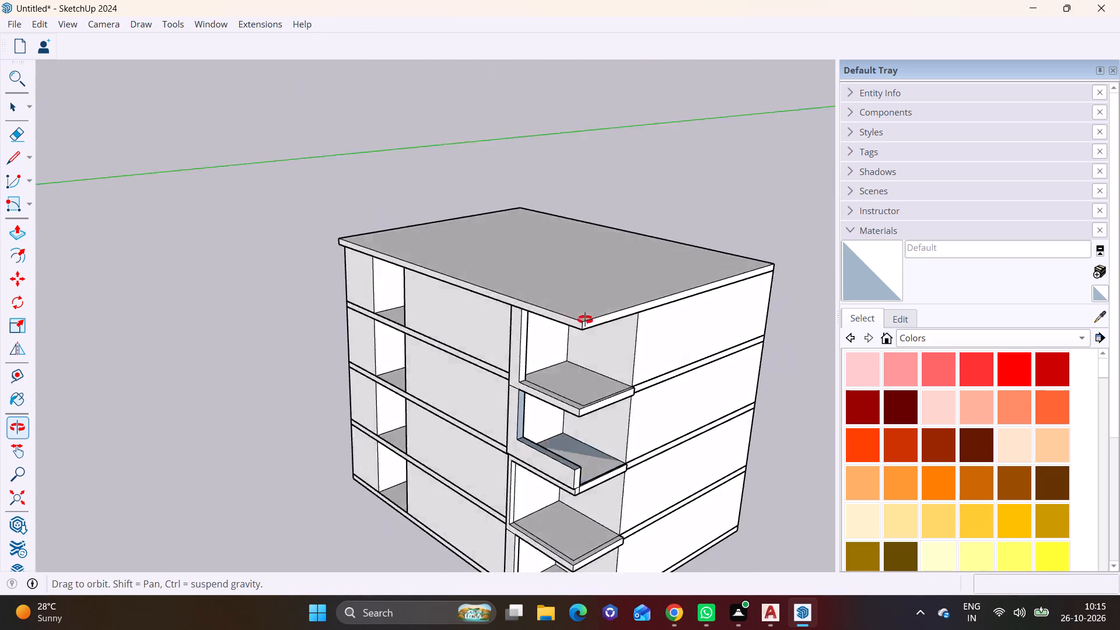
{"action": "middle_click_drag", "start_coordinate": [585, 320], "coordinate": [681, 247]}
{"action": "scroll", "coordinate": [629, 289], "scroll_direction": "up", "scroll_amount": 4, "text": "shift"}
{"action": "middle_click_drag", "start_coordinate": [614, 304], "coordinate": [392, 259], "text": "shift"}
{"action": "middle_click_drag", "start_coordinate": [391, 404], "coordinate": [428, 201], "text": "shift"}
{"action": "scroll", "coordinate": [443, 420], "scroll_direction": "up", "scroll_amount": 4}
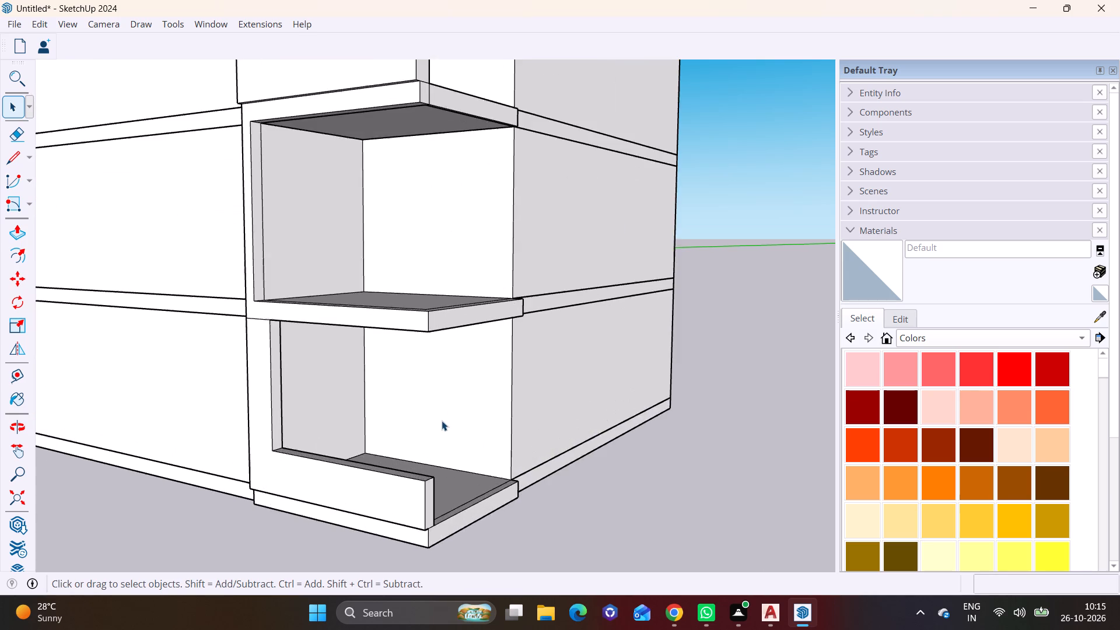
{"action": "middle_click_drag", "start_coordinate": [435, 421], "coordinate": [435, 321], "text": "shift"}
{"action": "middle_click_drag", "start_coordinate": [457, 323], "coordinate": [352, 296]}
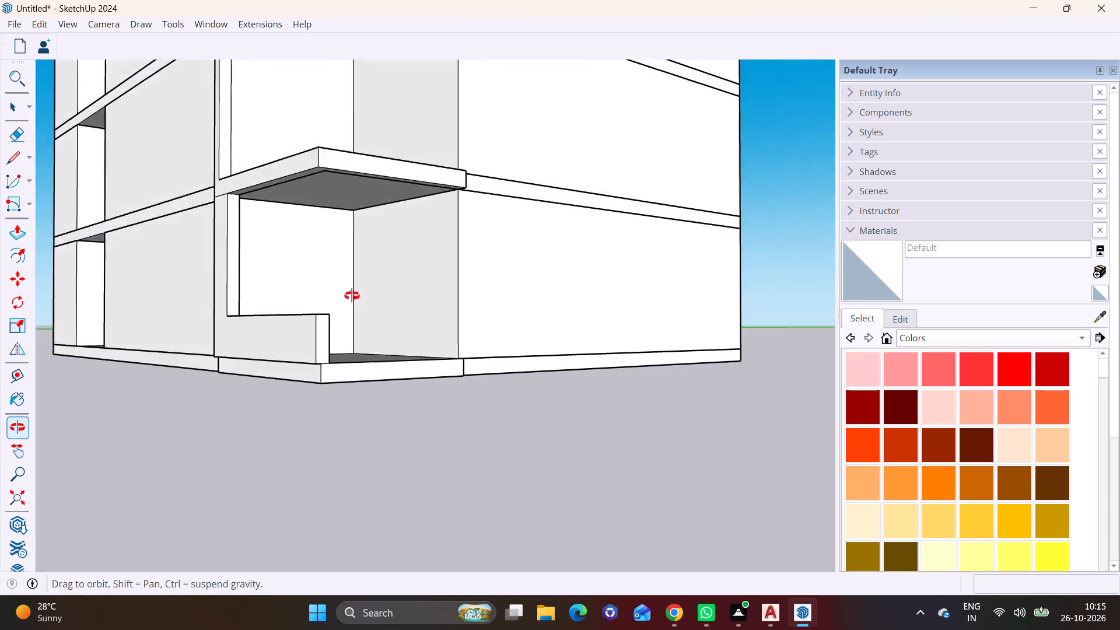
Draw a small, roughly square rectangle on the ground-storey corner bay's slab edge strip, close to the parapet's outer end.
{"action": "middle_click_drag", "start_coordinate": [352, 296], "coordinate": [351, 360]}
{"action": "scroll", "coordinate": [370, 390], "scroll_direction": "up", "scroll_amount": 6}
{"action": "middle_click_drag", "start_coordinate": [390, 396], "coordinate": [370, 453]}
{"action": "middle_click_drag", "start_coordinate": [361, 423], "coordinate": [393, 251]}
{"action": "middle_click_drag", "start_coordinate": [387, 303], "coordinate": [338, 356]}
{"action": "scroll", "coordinate": [305, 300], "scroll_direction": "up", "scroll_amount": 7}
{"action": "scroll", "coordinate": [541, 258], "scroll_direction": "up", "scroll_amount": 1}
{"action": "middle_click_drag", "start_coordinate": [538, 259], "coordinate": [446, 312]}
{"action": "middle_click_drag", "start_coordinate": [371, 259], "coordinate": [409, 330], "text": "shift"}
{"action": "scroll", "coordinate": [218, 401], "scroll_direction": "up", "scroll_amount": 2}
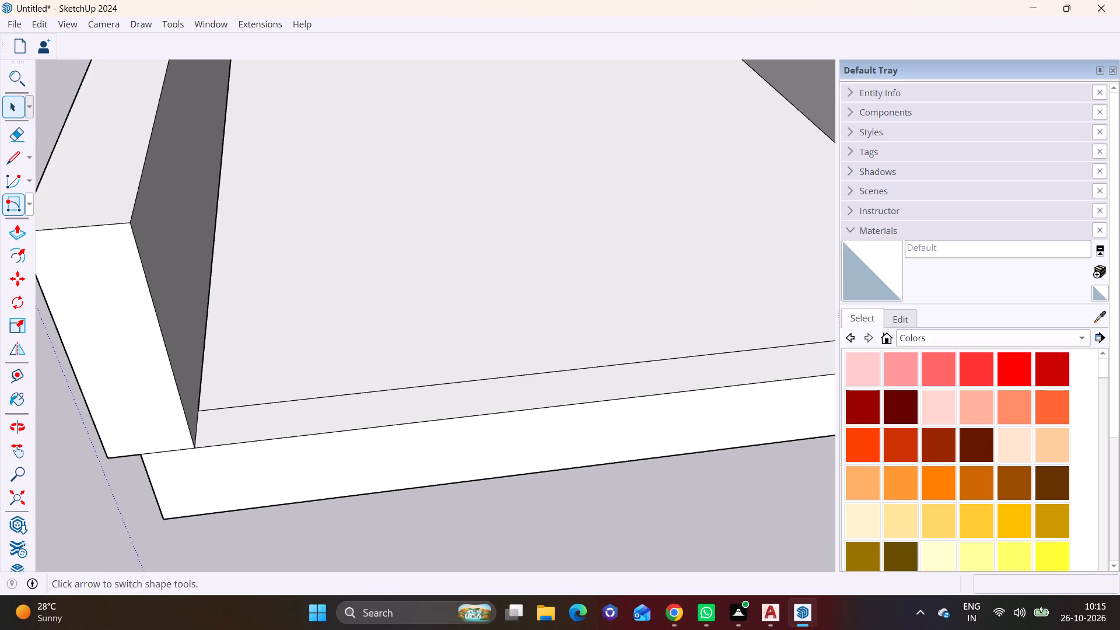
{"action": "left_click", "coordinate": [30, 204]}
{"action": "left_click", "coordinate": [40, 222]}
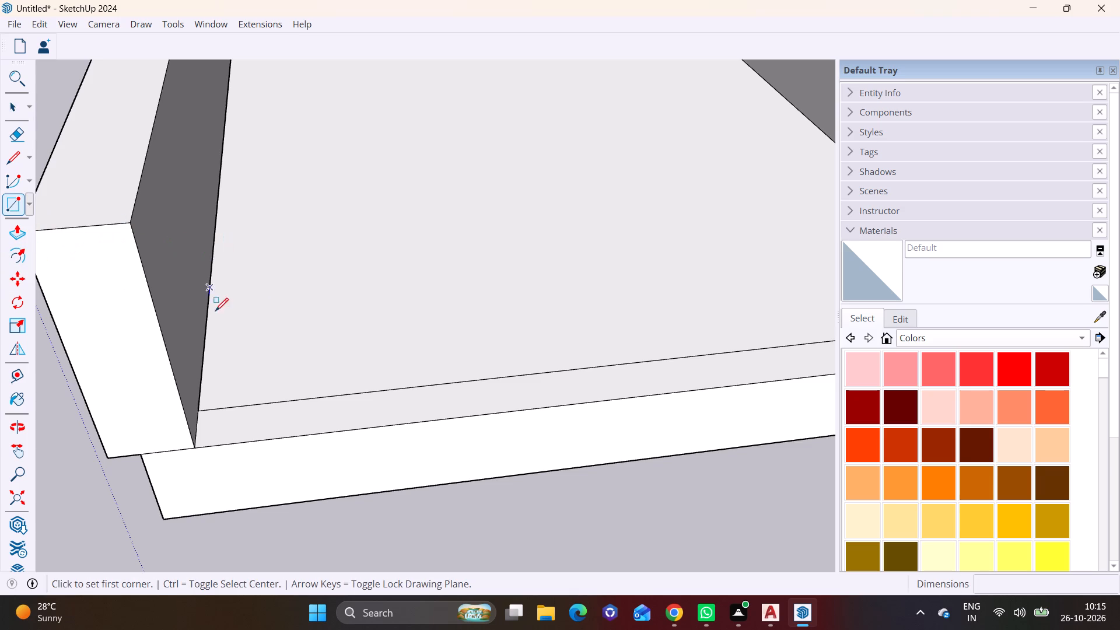
{"action": "left_click", "coordinate": [218, 405]}
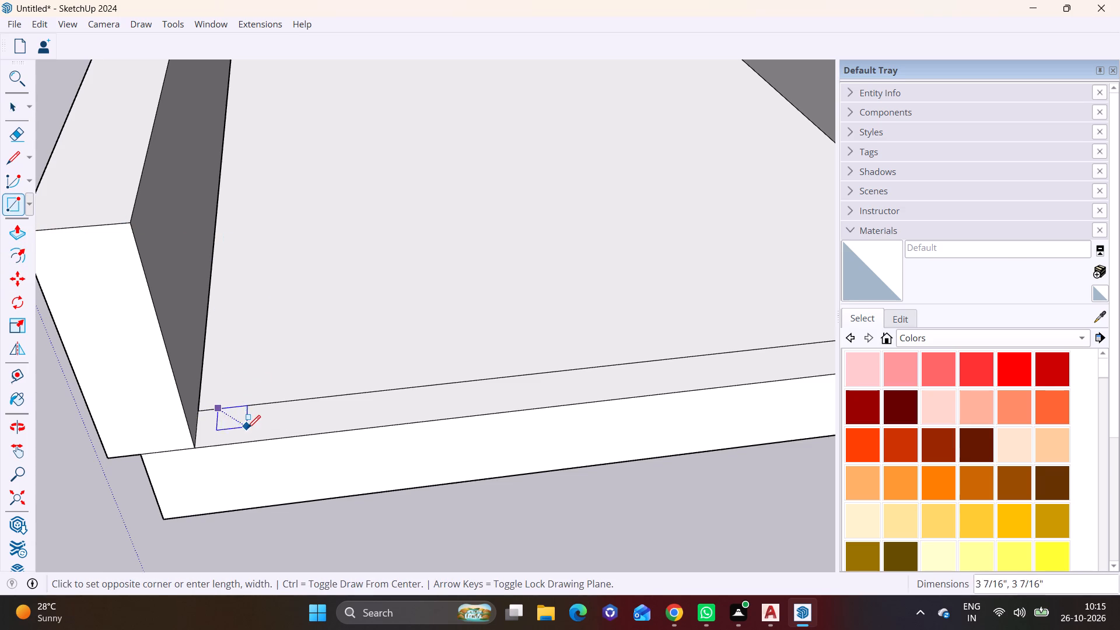
{"action": "left_click", "coordinate": [253, 438]}
Group the small square face together with its edges.
{"action": "key", "text": "space"}
{"action": "double_click", "coordinate": [242, 426]}
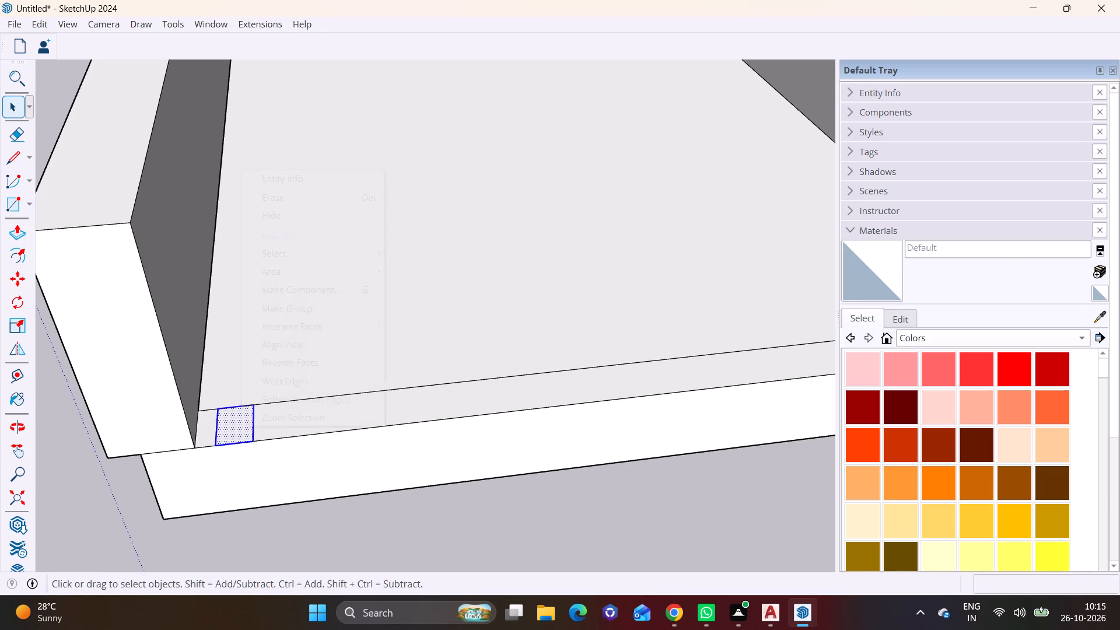
{"action": "right_click", "coordinate": [242, 426]}
{"action": "left_click", "coordinate": [306, 303]}
Inside the group, push/pull the small square up 2' 2 13/16" to start a slender corner post.
{"action": "triple_click", "coordinate": [236, 416]}
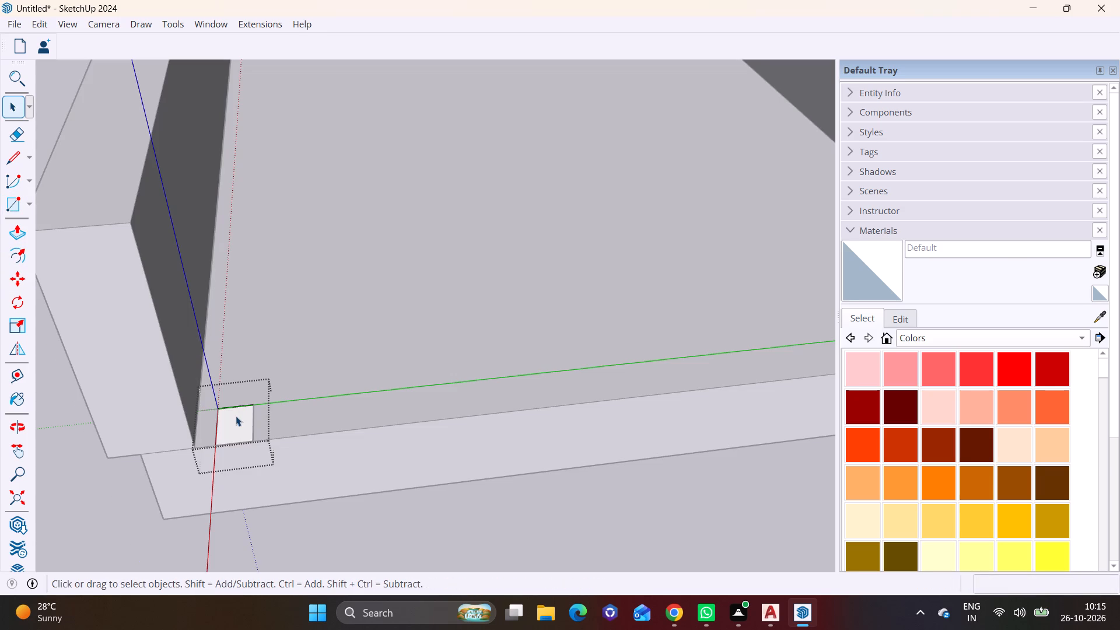
{"action": "left_click", "coordinate": [15, 229]}
{"action": "left_click_drag", "start_coordinate": [242, 423], "coordinate": [246, 418]}
{"action": "left_click_drag", "start_coordinate": [243, 414], "coordinate": [236, 299]}
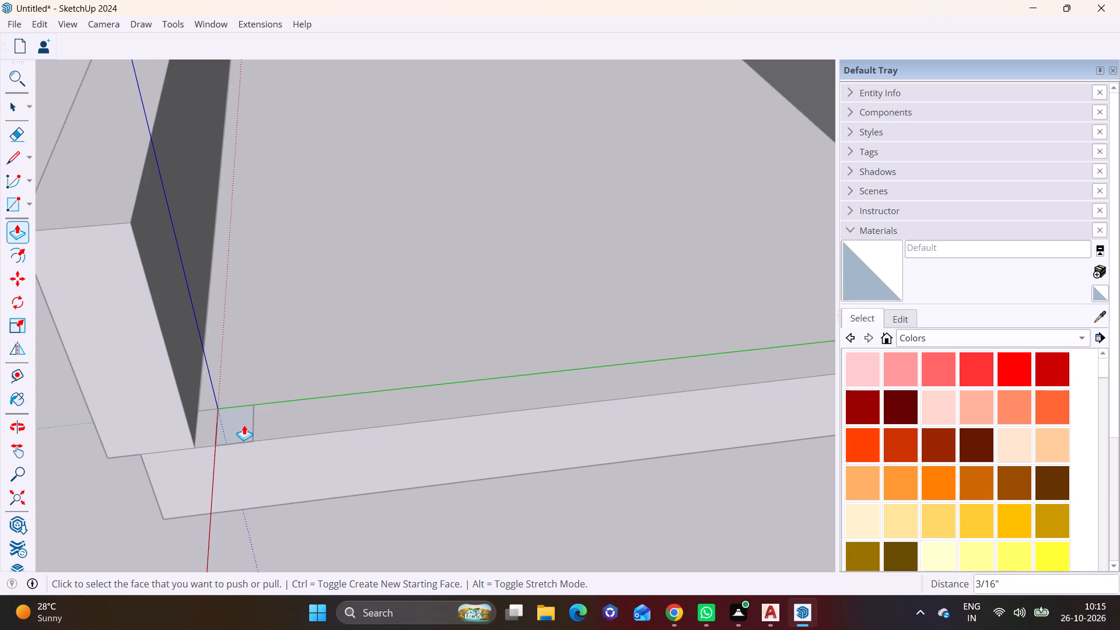
{"action": "key", "text": "ctrl+z"}
{"action": "left_click_drag", "start_coordinate": [235, 425], "coordinate": [208, 230]}
Push/pull the top of the slender post up a further 6' 13/16".
{"action": "scroll", "coordinate": [210, 224], "scroll_direction": "down", "scroll_amount": 6}
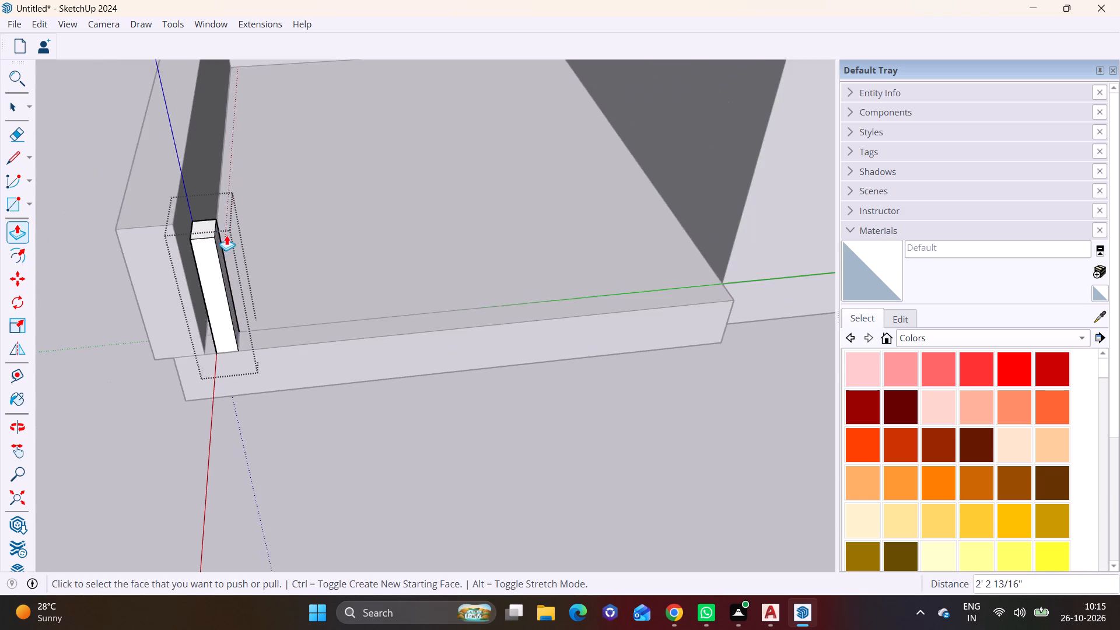
{"action": "middle_click_drag", "start_coordinate": [286, 277], "coordinate": [423, 498], "text": "shift"}
{"action": "left_click_drag", "start_coordinate": [374, 505], "coordinate": [381, 273]}
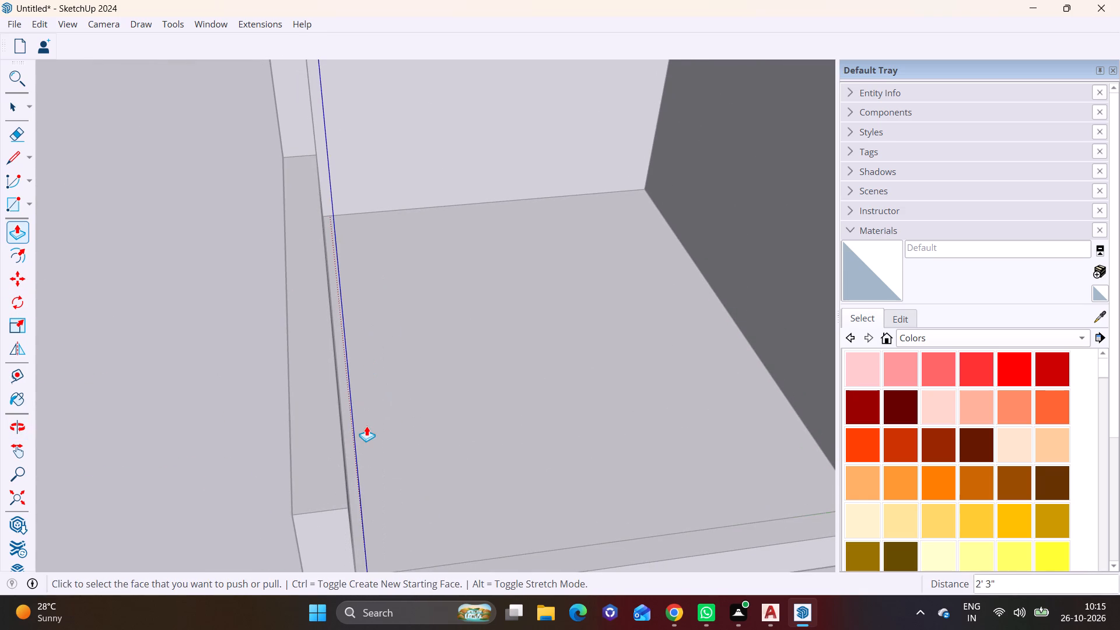
{"action": "key", "text": "ctrl+z"}
{"action": "left_click_drag", "start_coordinate": [376, 500], "coordinate": [365, 271]}
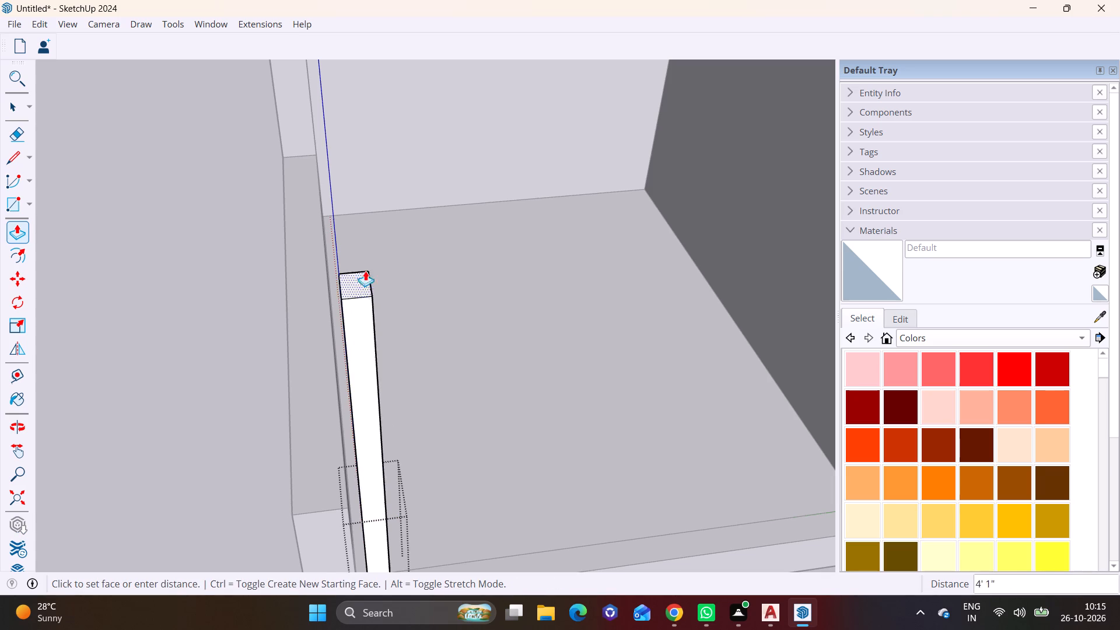
{"action": "left_click_drag", "start_coordinate": [365, 271], "coordinate": [360, 125]}
Extend the slender post's top up to the underside of the slab above and leave the group.
{"action": "scroll", "coordinate": [369, 150], "scroll_direction": "down", "scroll_amount": 3}
{"action": "middle_click_drag", "start_coordinate": [386, 237], "coordinate": [407, 399], "text": "shift"}
{"action": "middle_click_drag", "start_coordinate": [394, 401], "coordinate": [396, 289]}
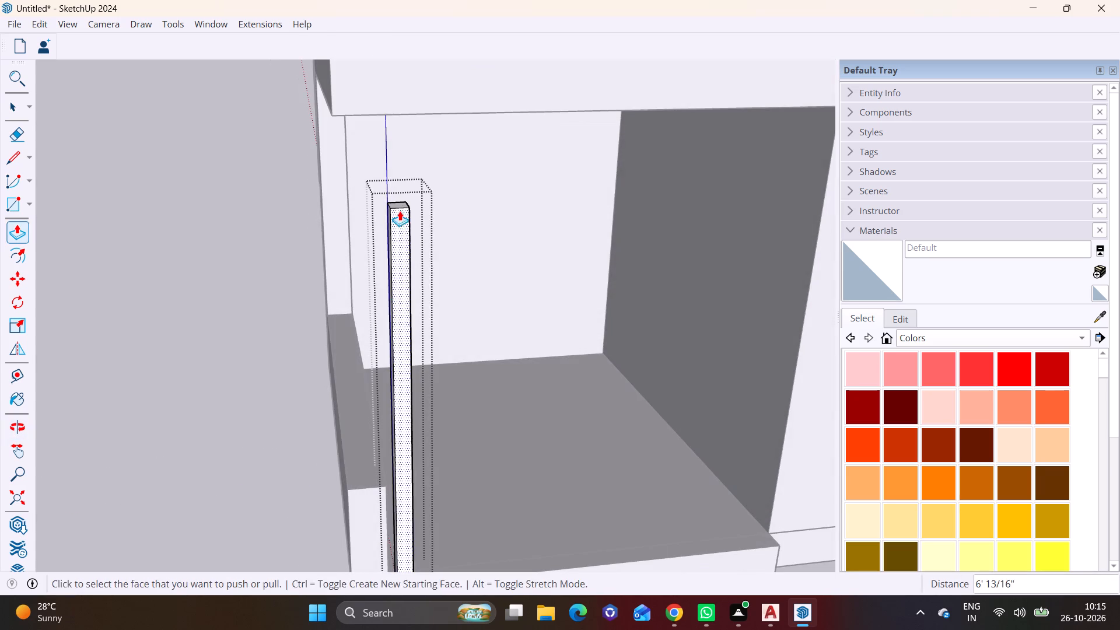
{"action": "middle_click_drag", "start_coordinate": [404, 198], "coordinate": [405, 344], "text": "shift"}
{"action": "scroll", "coordinate": [400, 383], "scroll_direction": "up", "scroll_amount": 3}
{"action": "left_click_drag", "start_coordinate": [402, 492], "coordinate": [387, 384]}
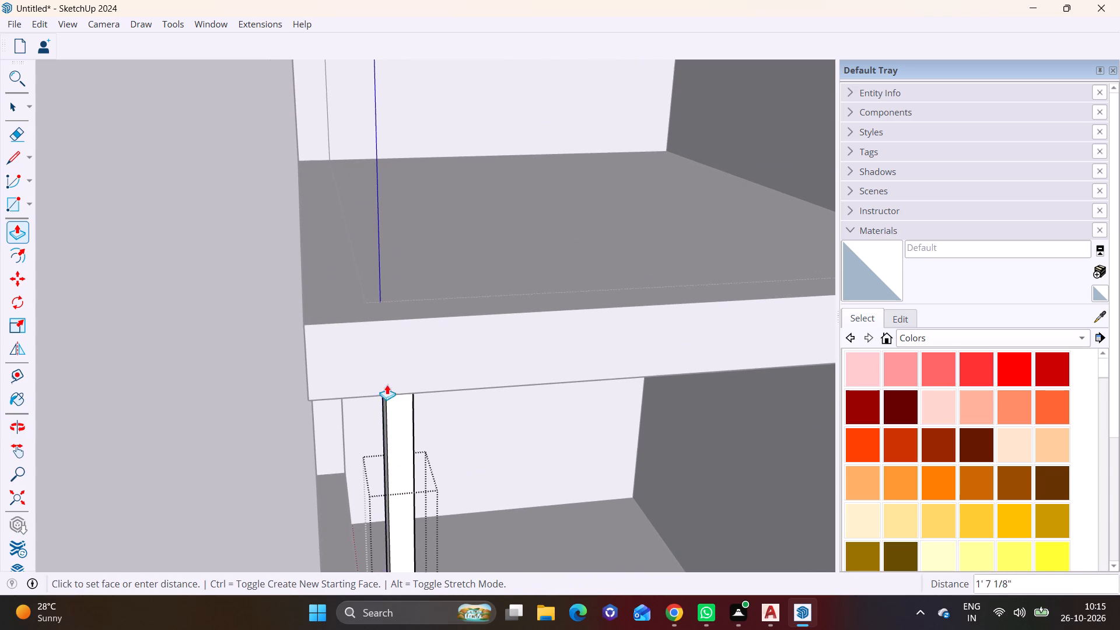
{"action": "left_click_drag", "start_coordinate": [387, 384], "coordinate": [385, 376]}
{"action": "left_click", "coordinate": [385, 375]}
{"action": "key", "text": "space"}
{"action": "left_click", "coordinate": [520, 520]}
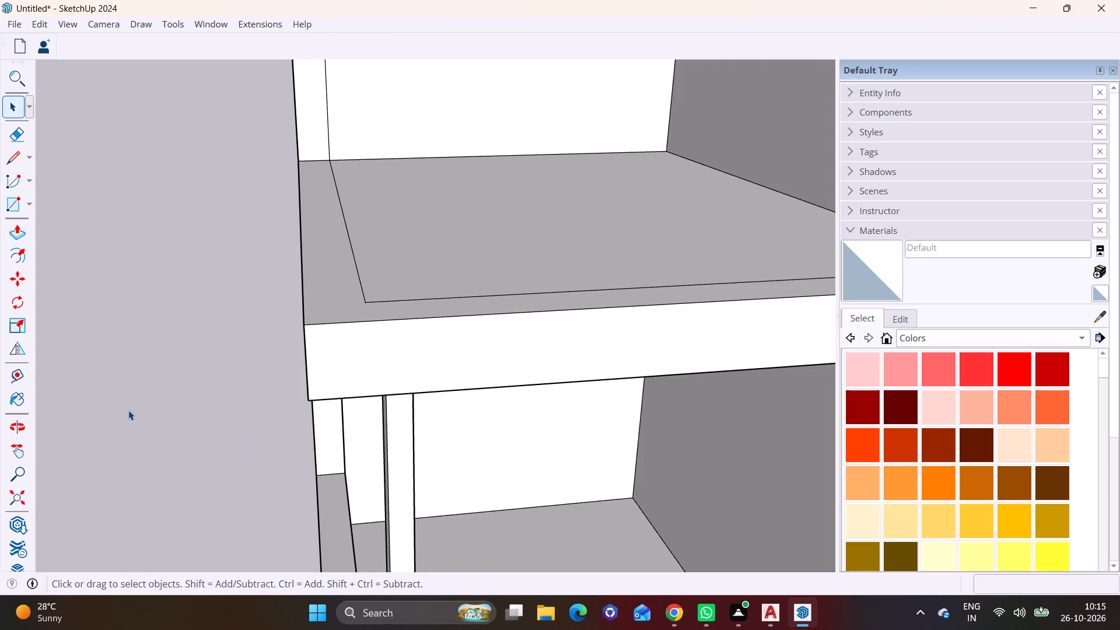
Inside the post group, push the slender post's inner side face slightly inward to thin the post.
{"action": "scroll", "coordinate": [548, 487], "scroll_direction": "down", "scroll_amount": 1}
{"action": "middle_click_drag", "start_coordinate": [544, 485], "coordinate": [511, 262]}
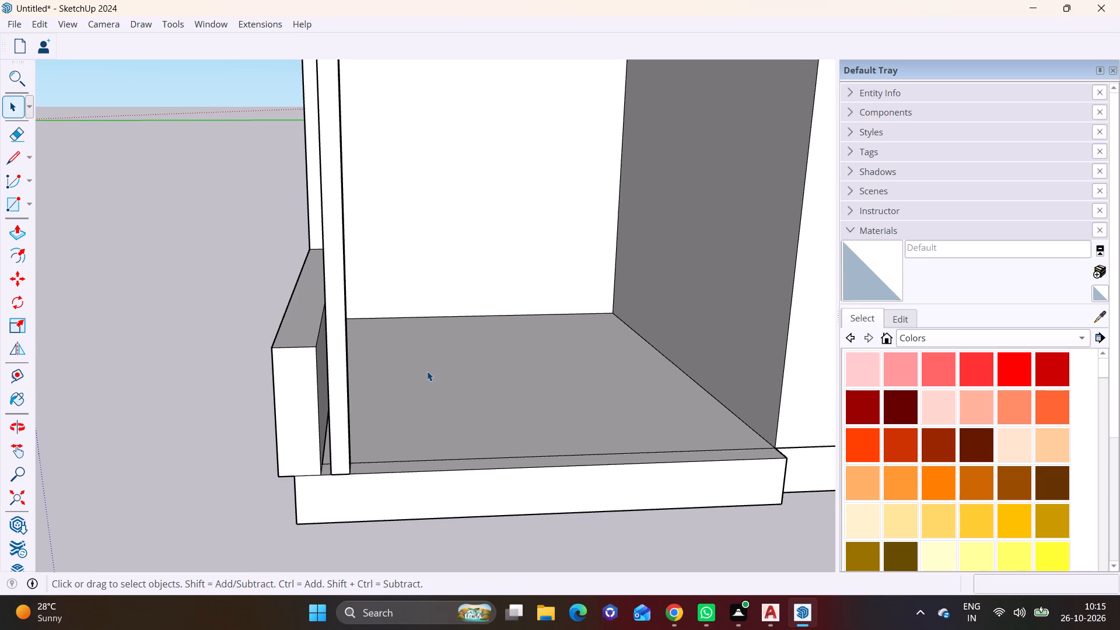
{"action": "middle_click_drag", "start_coordinate": [427, 371], "coordinate": [696, 369]}
{"action": "middle_click_drag", "start_coordinate": [507, 307], "coordinate": [717, 337]}
{"action": "scroll", "coordinate": [685, 280], "scroll_direction": "up", "scroll_amount": 2}
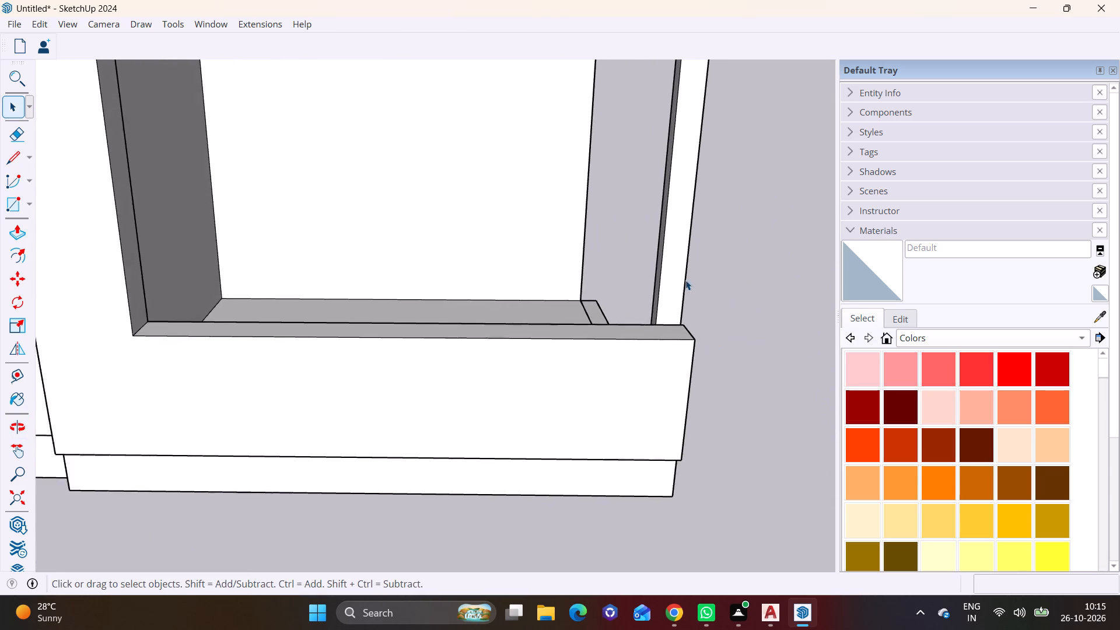
{"action": "scroll", "coordinate": [685, 280], "scroll_direction": "up", "scroll_amount": 4}
{"action": "middle_click_drag", "start_coordinate": [684, 321], "coordinate": [798, 333]}
{"action": "scroll", "coordinate": [724, 291], "scroll_direction": "up", "scroll_amount": 3}
{"action": "left_click", "coordinate": [678, 281]}
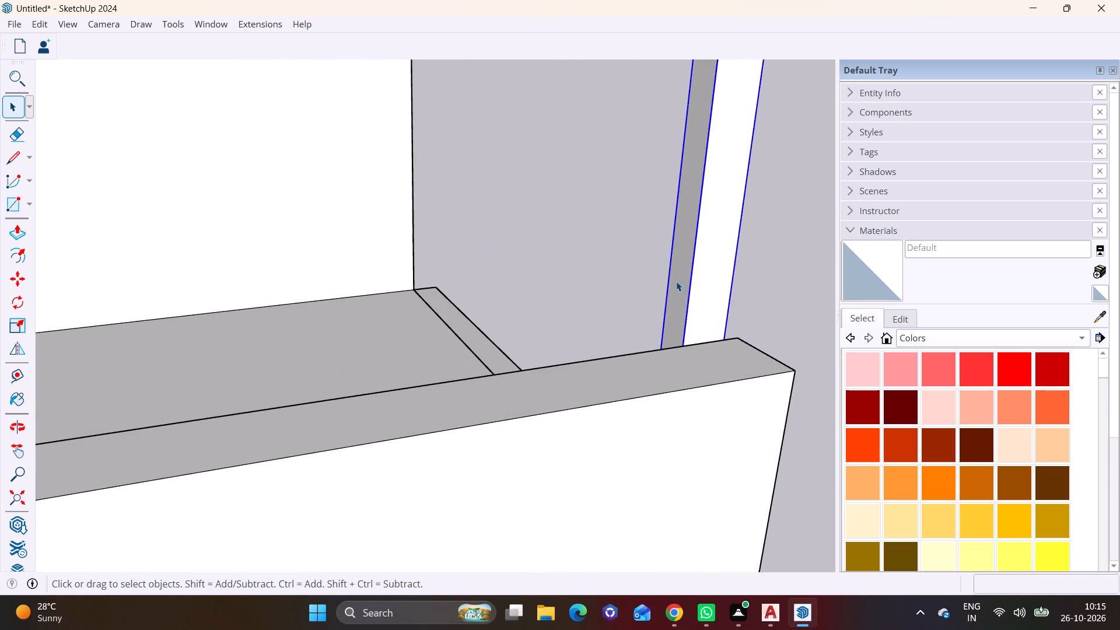
{"action": "left_click", "coordinate": [676, 281]}
{"action": "double_click", "coordinate": [682, 281]}
{"action": "left_click", "coordinate": [683, 278]}
{"action": "left_click", "coordinate": [683, 274]}
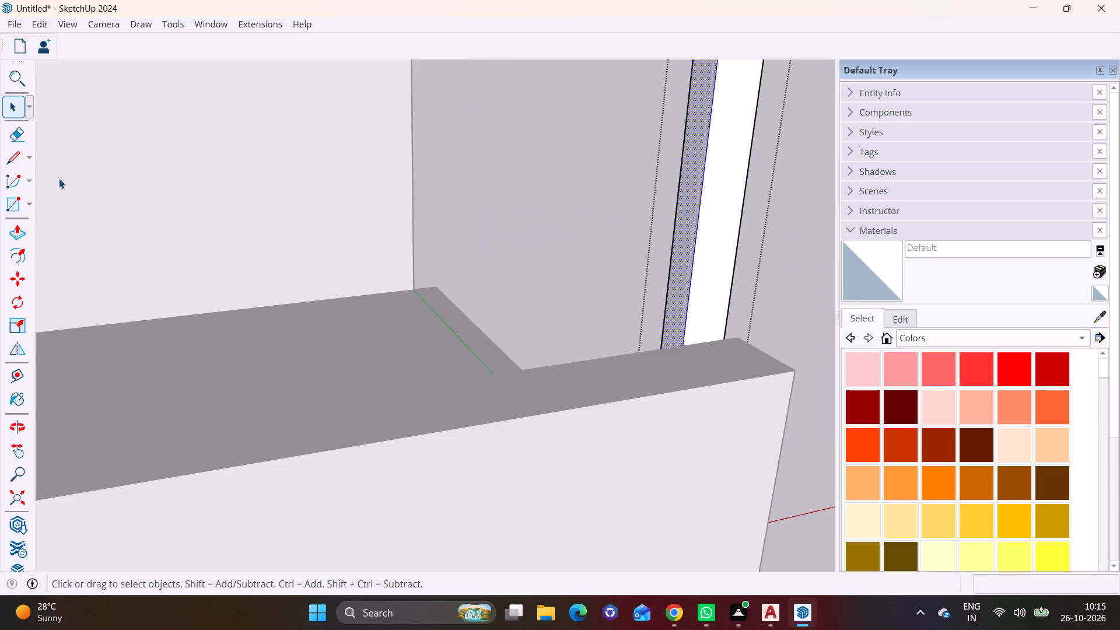
{"action": "left_click", "coordinate": [12, 235]}
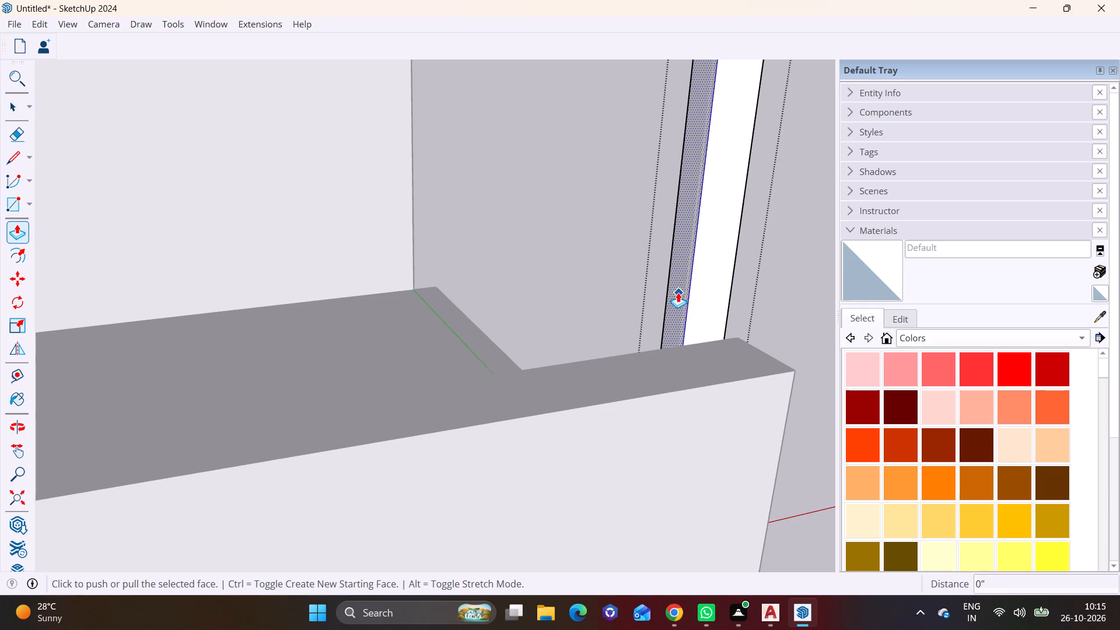
{"action": "left_click", "coordinate": [678, 292]}
{"action": "left_click", "coordinate": [699, 286]}
{"action": "key", "text": "space"}
{"action": "left_click", "coordinate": [621, 265]}
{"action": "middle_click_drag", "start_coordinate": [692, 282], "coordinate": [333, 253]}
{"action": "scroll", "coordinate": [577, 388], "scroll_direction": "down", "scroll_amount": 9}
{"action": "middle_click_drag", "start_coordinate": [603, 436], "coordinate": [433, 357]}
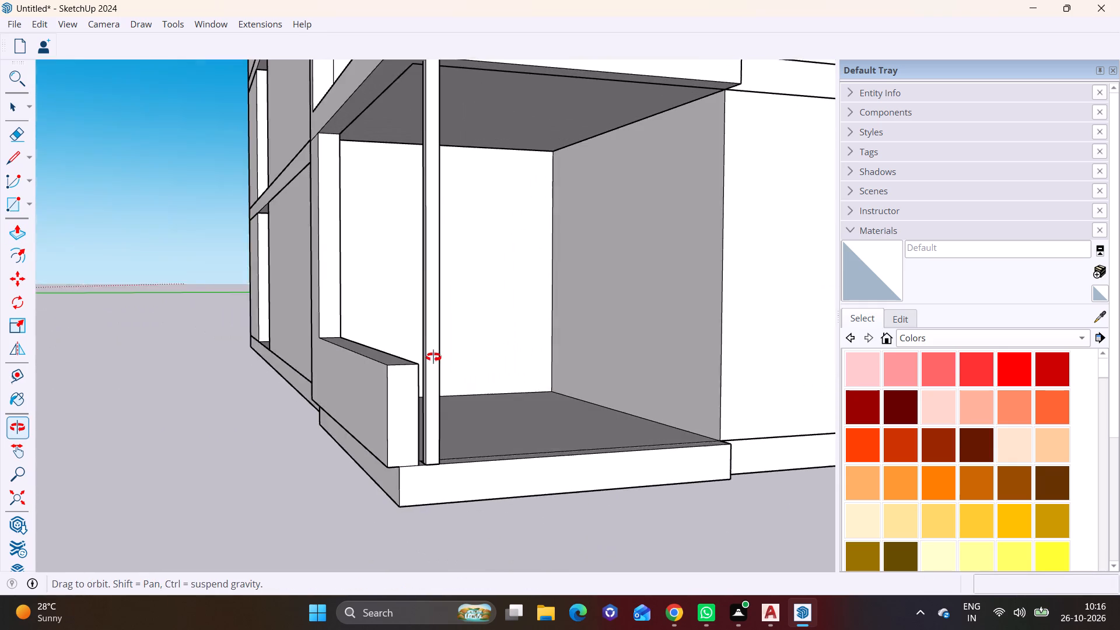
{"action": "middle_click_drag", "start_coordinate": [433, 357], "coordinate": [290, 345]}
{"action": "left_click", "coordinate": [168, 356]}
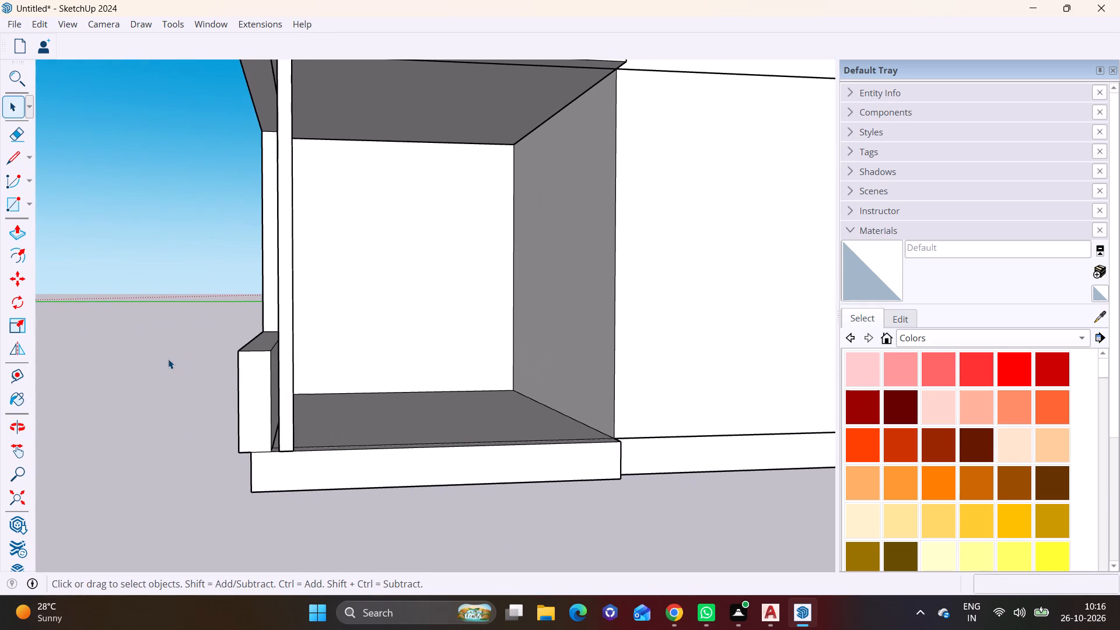
Copy the slender post six times along the slab's front edge, from the corner towards the bay's side wall, about 6" apart.
{"action": "scroll", "coordinate": [344, 391], "scroll_direction": "up", "scroll_amount": 3}
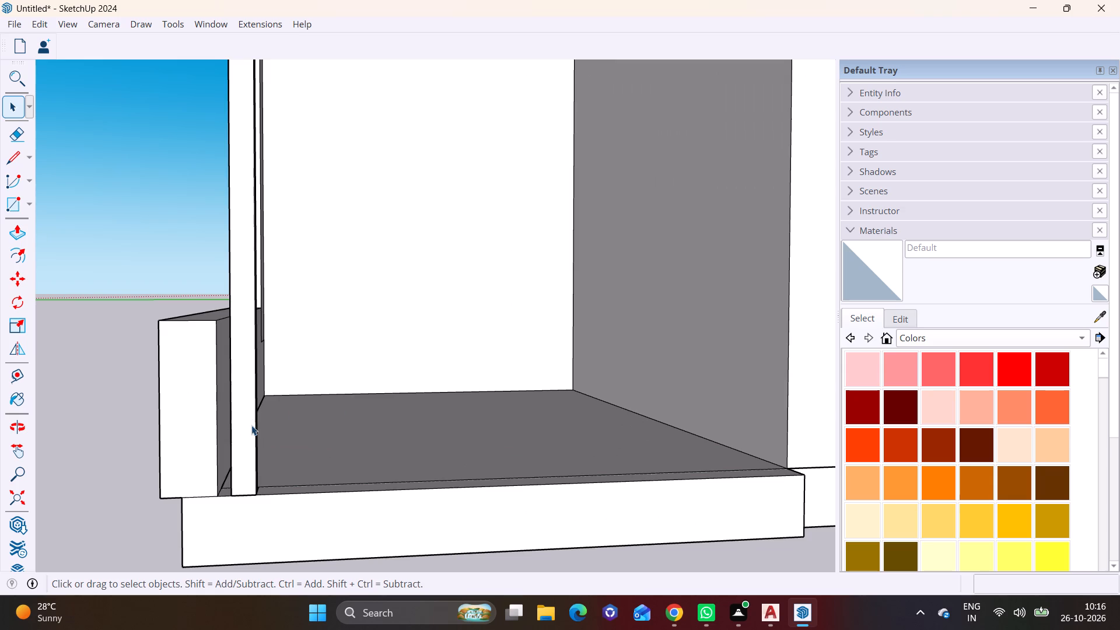
{"action": "left_click", "coordinate": [253, 426]}
{"action": "key", "text": "m"}
{"action": "scroll", "coordinate": [260, 442], "scroll_direction": "up", "scroll_amount": 2}
{"action": "middle_click_drag", "start_coordinate": [284, 426], "coordinate": [295, 499]}
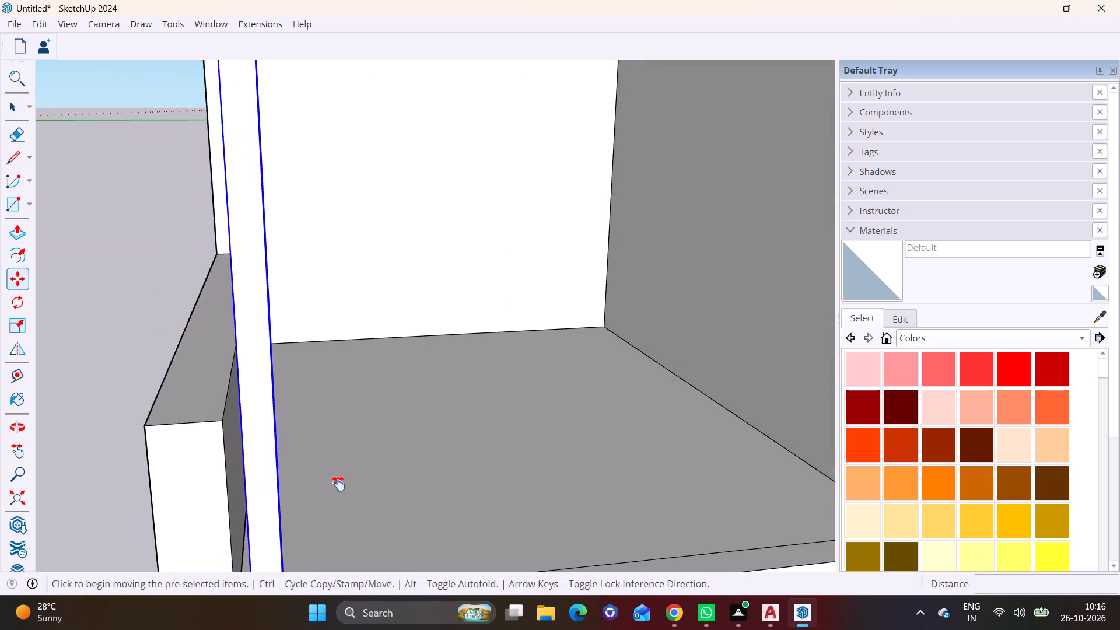
{"action": "middle_click_drag", "start_coordinate": [338, 484], "coordinate": [268, 300], "text": "shift"}
{"action": "scroll", "coordinate": [271, 327], "scroll_direction": "up", "scroll_amount": 1}
{"action": "middle_click_drag", "start_coordinate": [271, 333], "coordinate": [258, 404]}
{"action": "scroll", "coordinate": [226, 397], "scroll_direction": "up", "scroll_amount": 4}
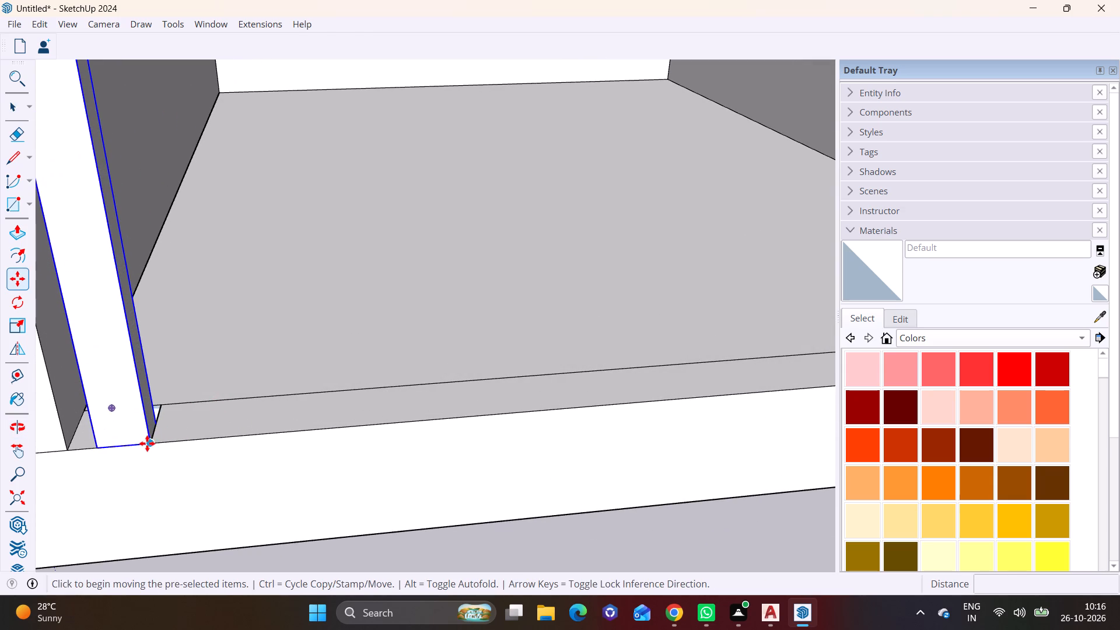
{"action": "left_click", "coordinate": [147, 443]}
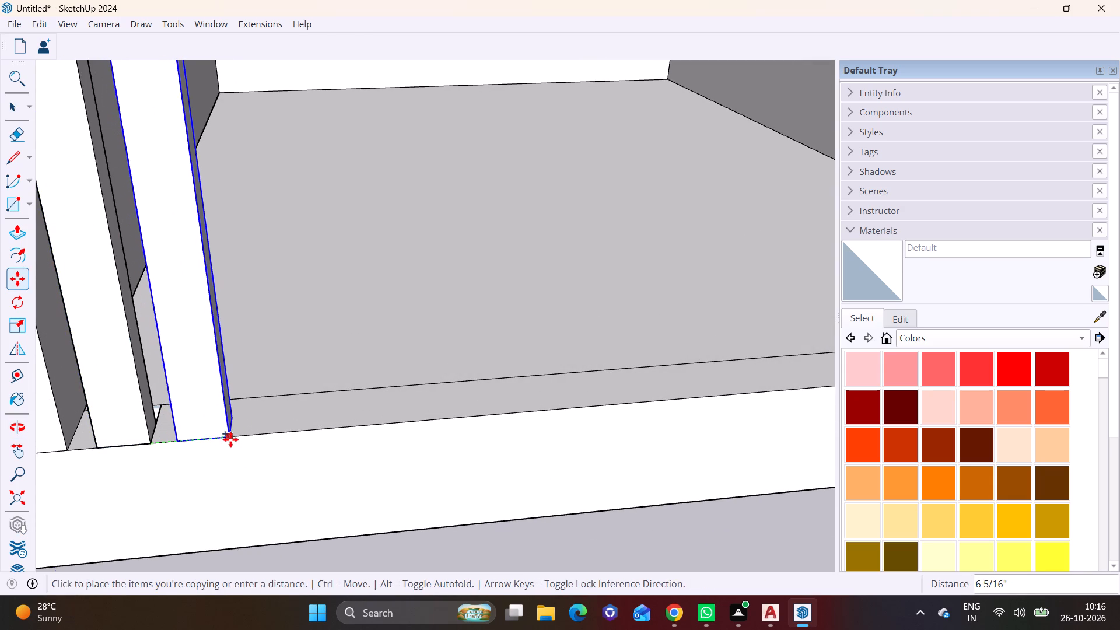
{"action": "left_click", "coordinate": [230, 439]}
{"action": "left_click", "coordinate": [231, 435]}
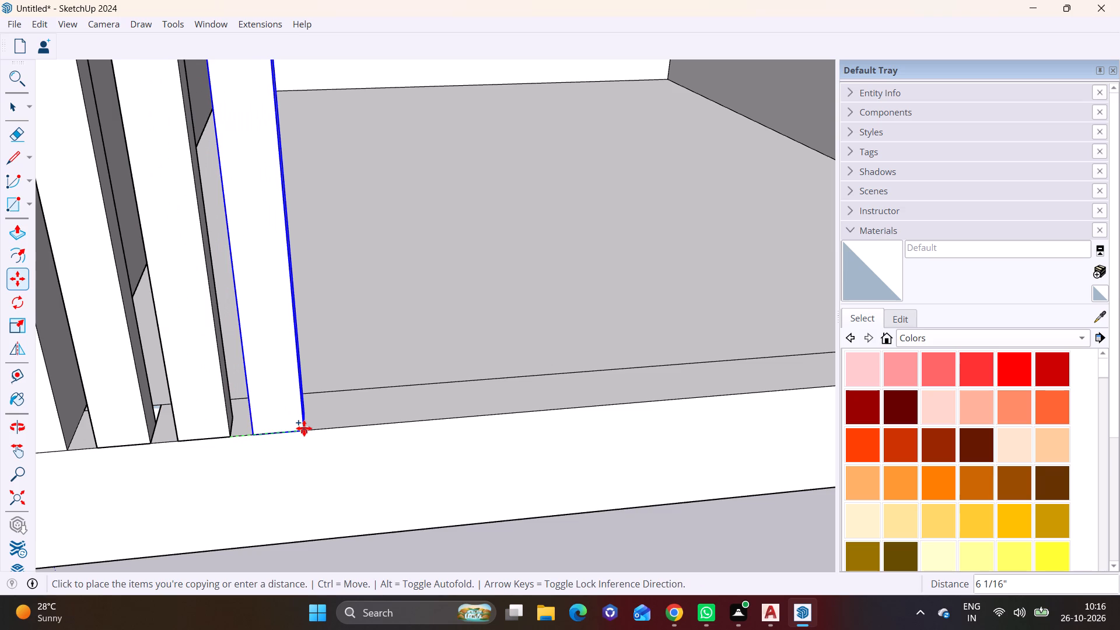
{"action": "left_click", "coordinate": [304, 428]}
{"action": "left_click", "coordinate": [304, 429]}
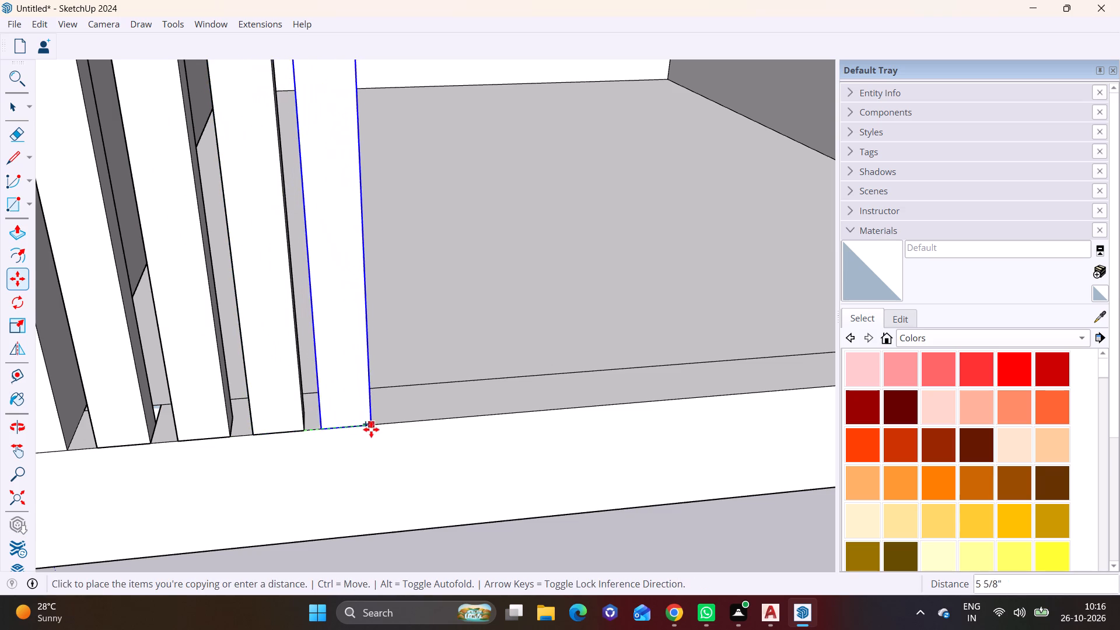
{"action": "left_click", "coordinate": [379, 429]}
{"action": "left_click", "coordinate": [377, 422]}
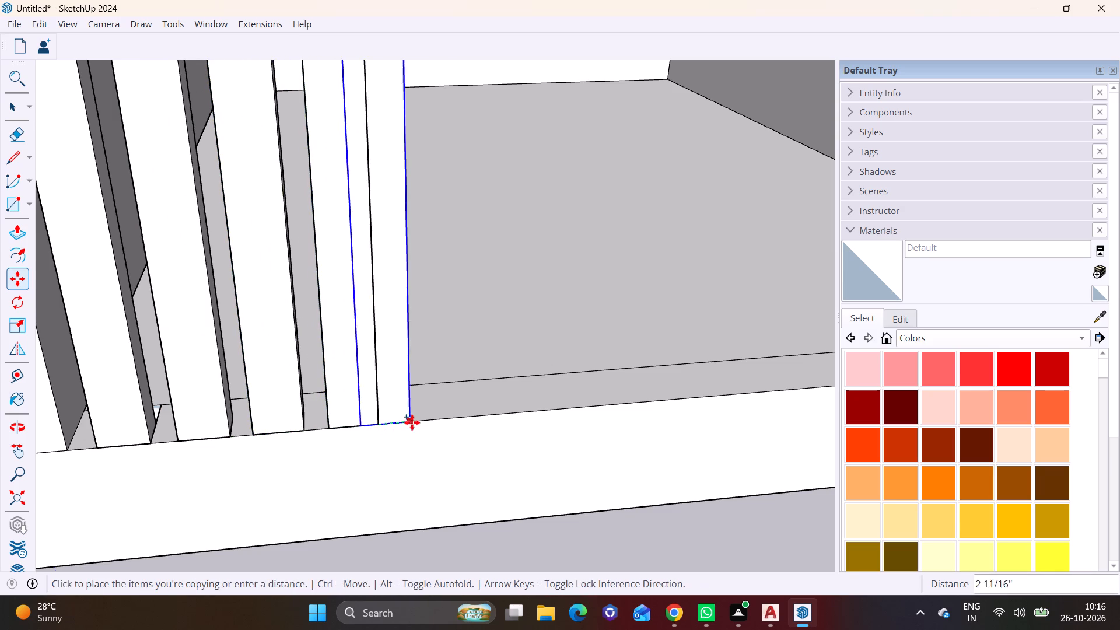
{"action": "left_click", "coordinate": [449, 421]}
{"action": "left_click", "coordinate": [449, 418]}
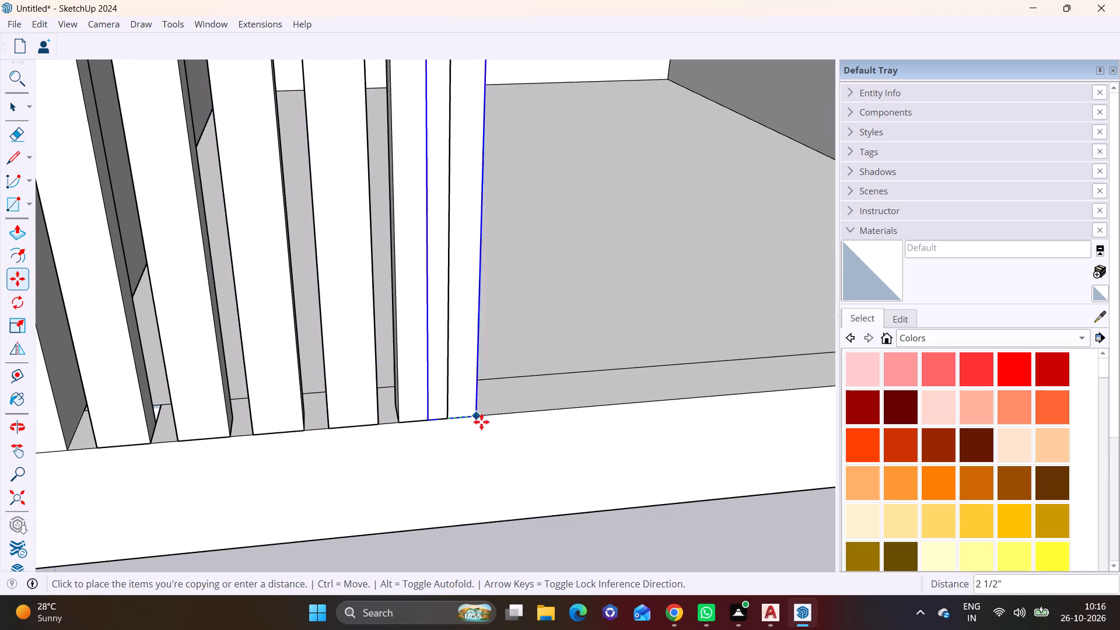
{"action": "left_click", "coordinate": [520, 412]}
{"action": "left_click", "coordinate": [523, 409]}
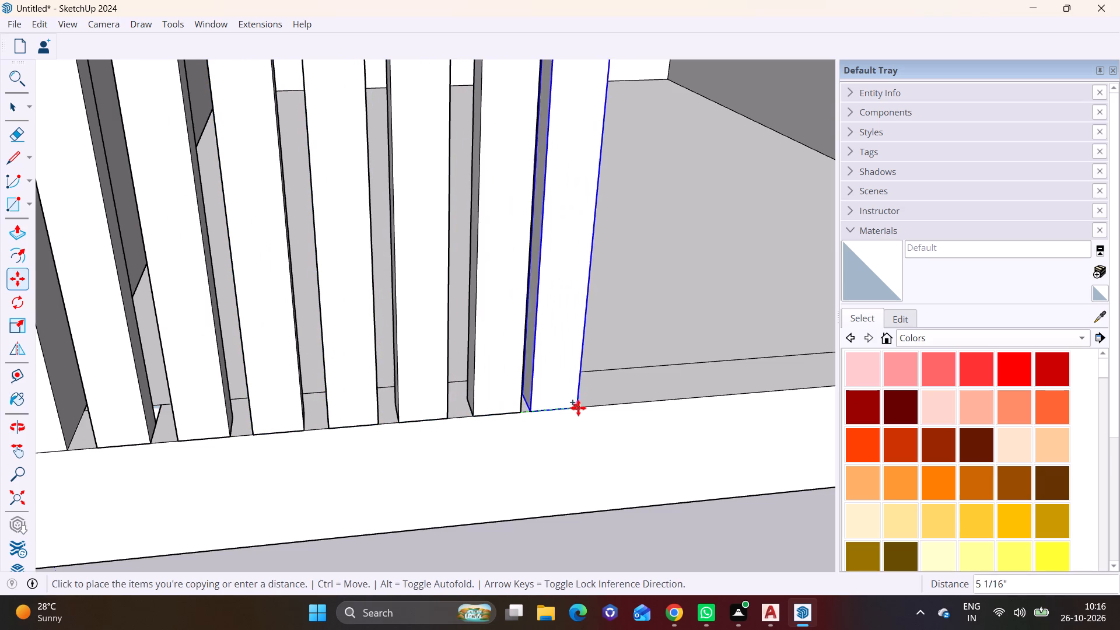
{"action": "left_click", "coordinate": [591, 408]}
Copy the last post eight more times along the slab edge, about 6 1/2" to 9" apart, to fill the bay, and deselect.
{"action": "scroll", "coordinate": [653, 370], "scroll_direction": "down", "scroll_amount": 5}
{"action": "middle_click_drag", "start_coordinate": [489, 376], "coordinate": [268, 382], "text": "shift"}
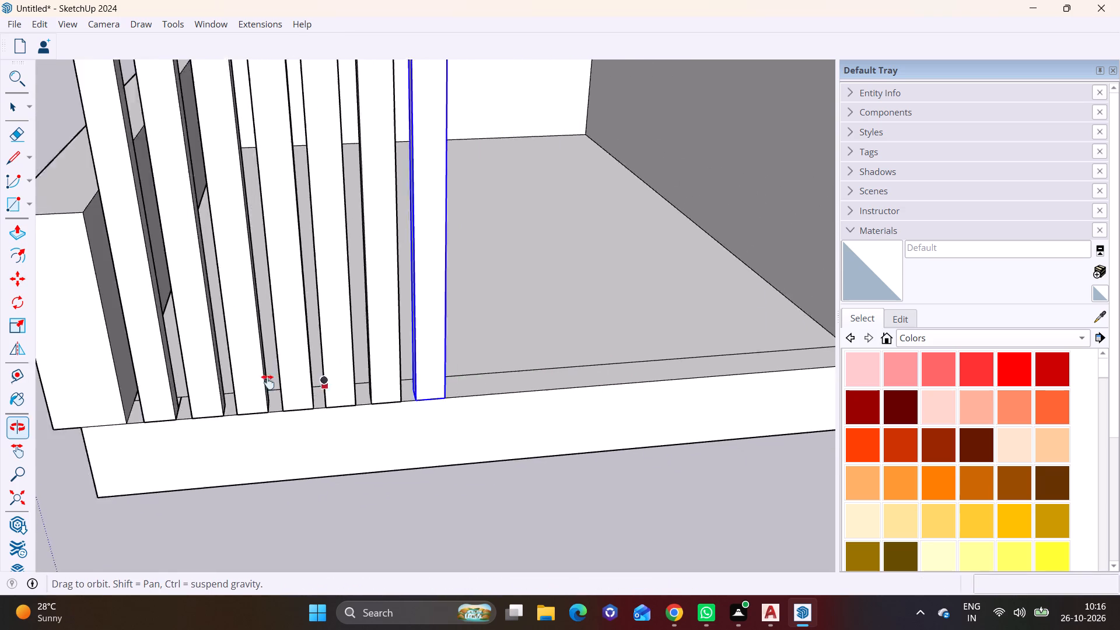
{"action": "middle_click_drag", "start_coordinate": [268, 382], "coordinate": [90, 387], "text": "shift"}
{"action": "left_click", "coordinate": [233, 403]}
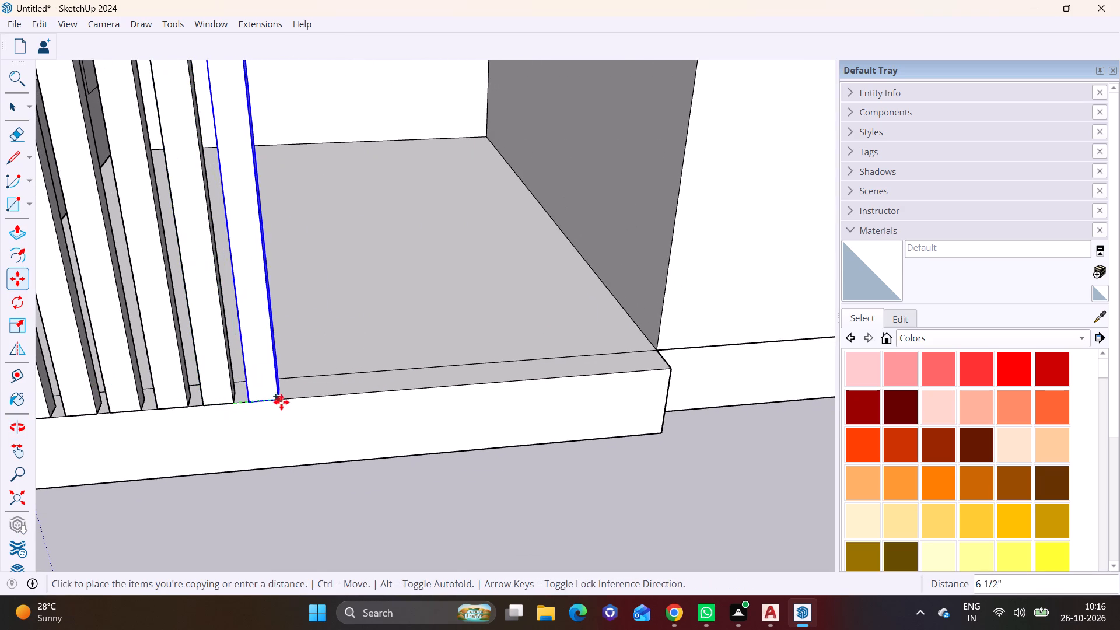
{"action": "left_click", "coordinate": [282, 402]}
{"action": "left_click", "coordinate": [282, 397]}
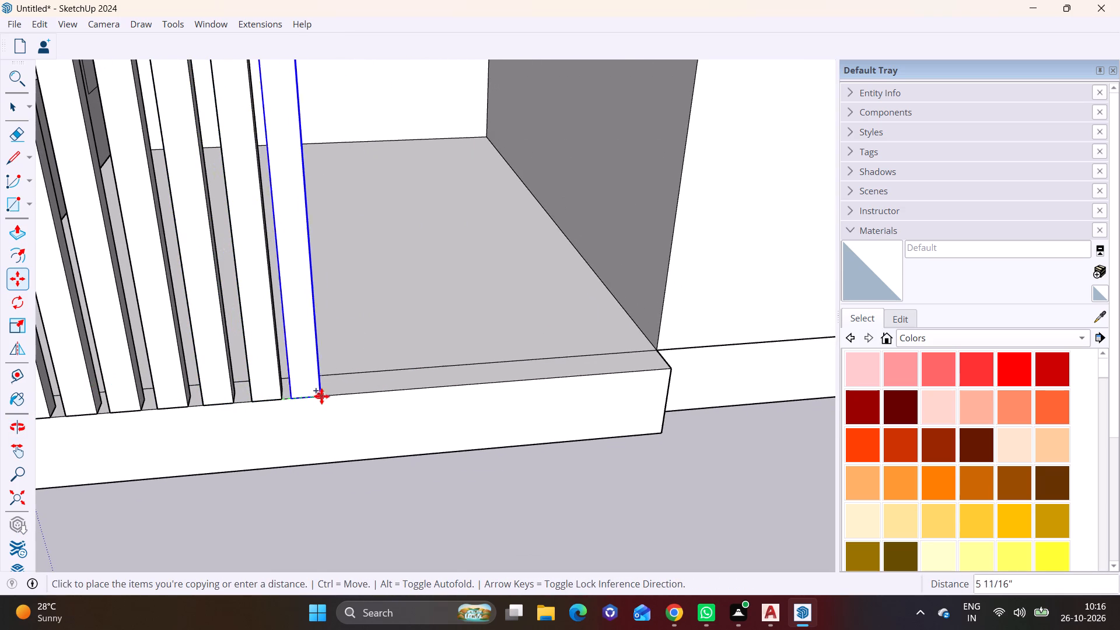
{"action": "left_click", "coordinate": [330, 396]}
{"action": "left_click", "coordinate": [332, 395]}
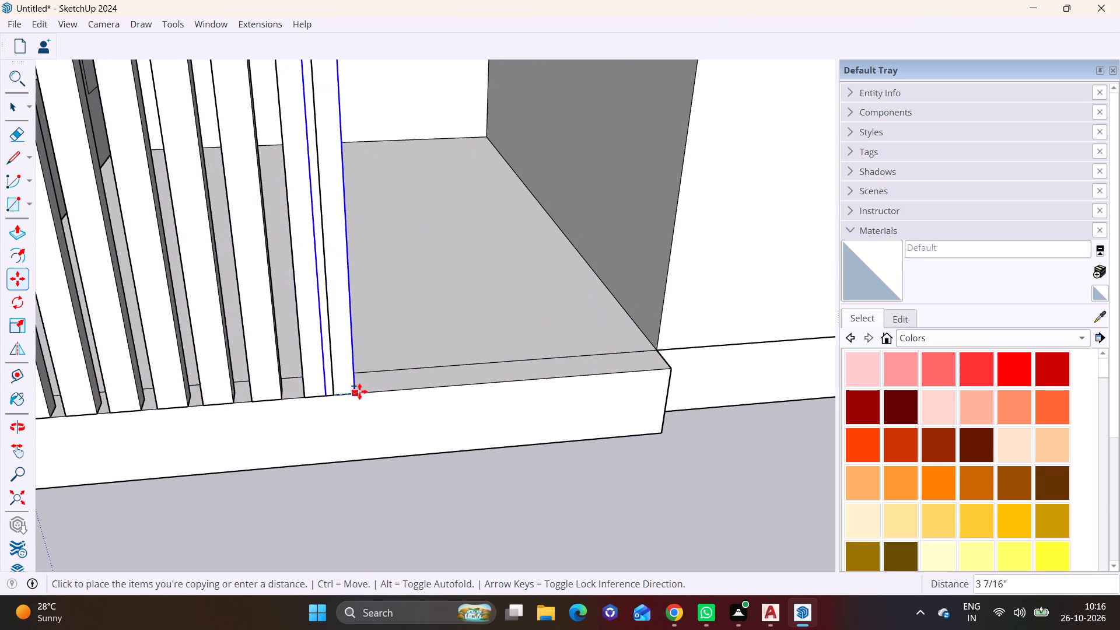
{"action": "left_click", "coordinate": [383, 390]}
{"action": "left_click", "coordinate": [385, 390]}
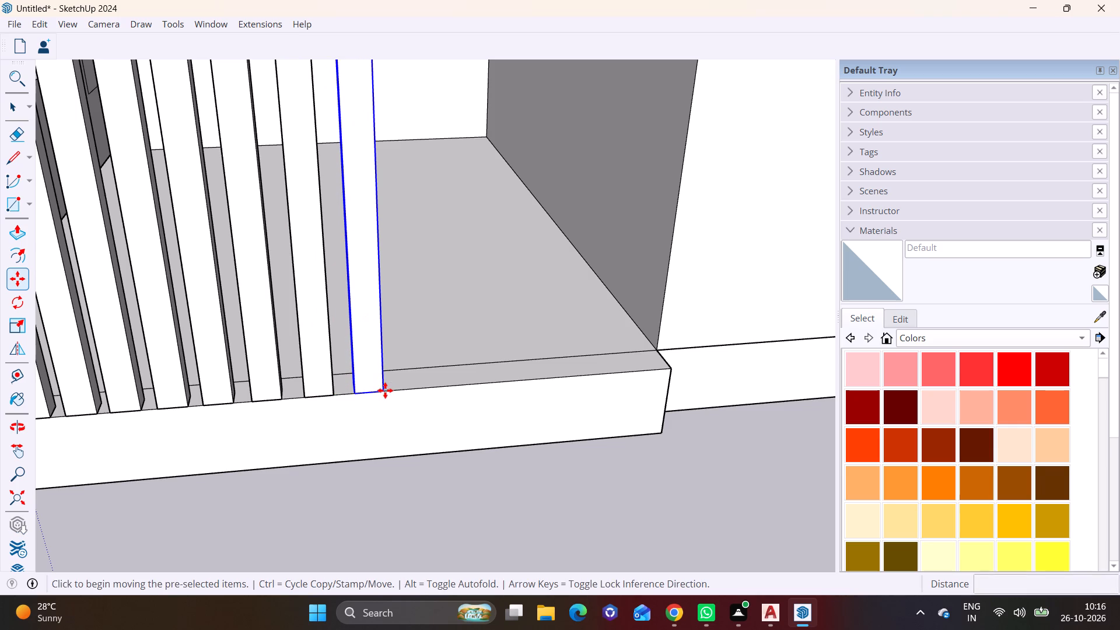
{"action": "left_click", "coordinate": [436, 385]}
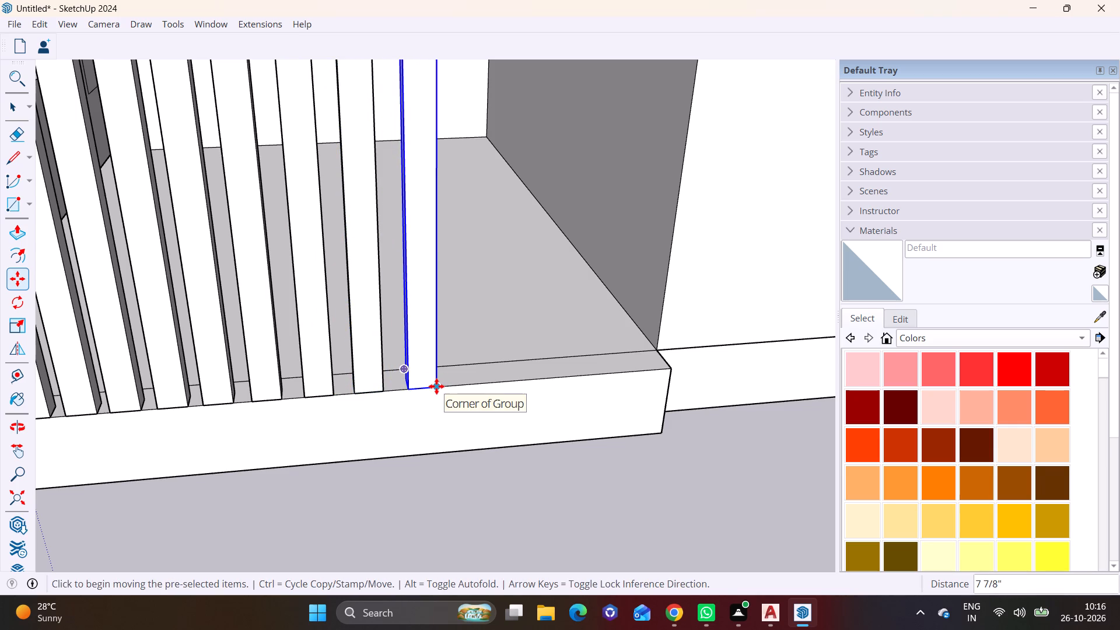
{"action": "left_click", "coordinate": [436, 386]}
{"action": "left_click", "coordinate": [489, 386]}
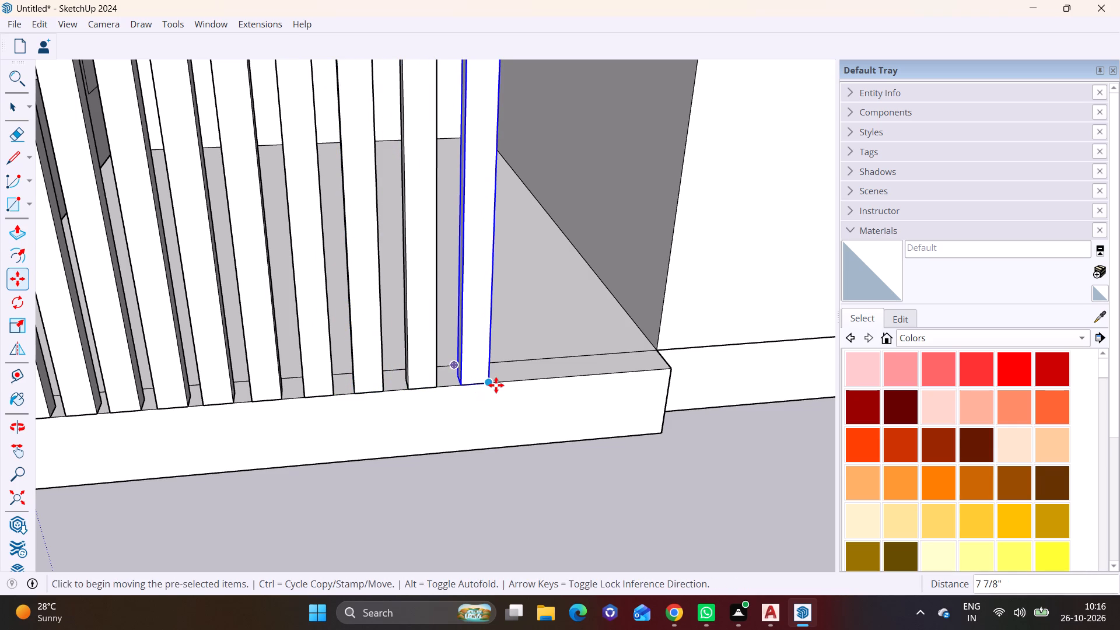
{"action": "left_click", "coordinate": [491, 381]}
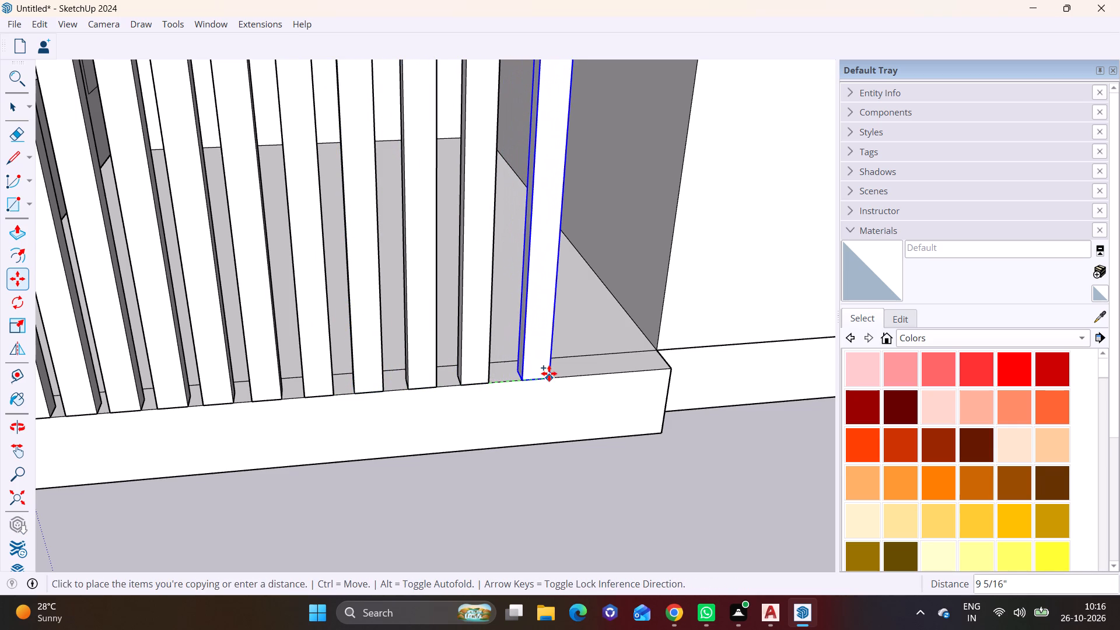
{"action": "left_click", "coordinate": [545, 375]}
{"action": "left_click", "coordinate": [547, 378]}
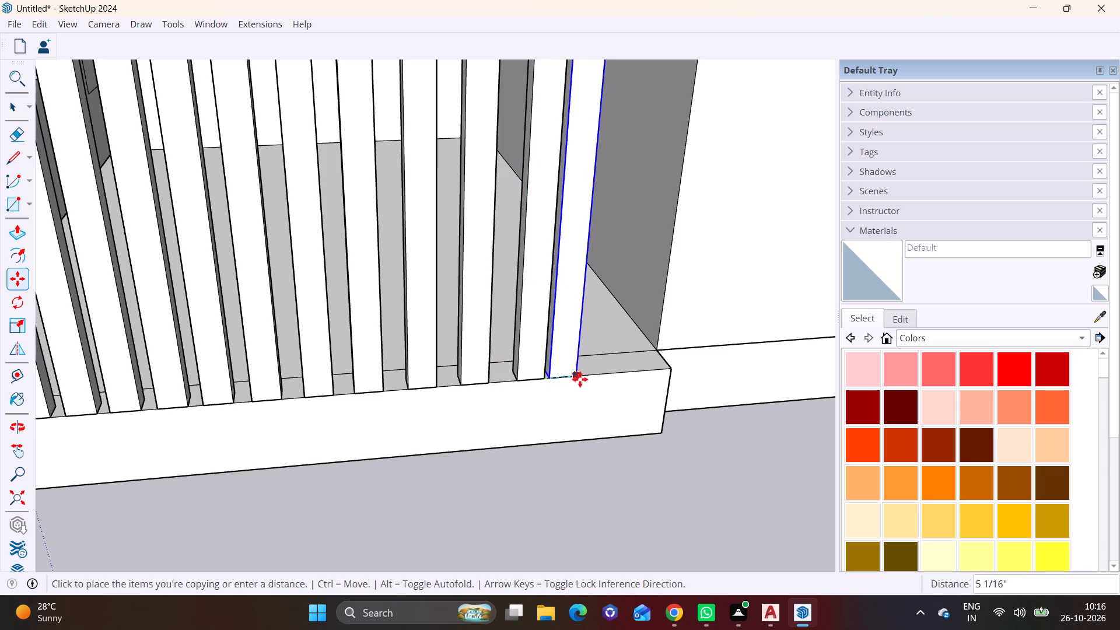
{"action": "left_click", "coordinate": [593, 378]}
{"action": "left_click", "coordinate": [596, 374]}
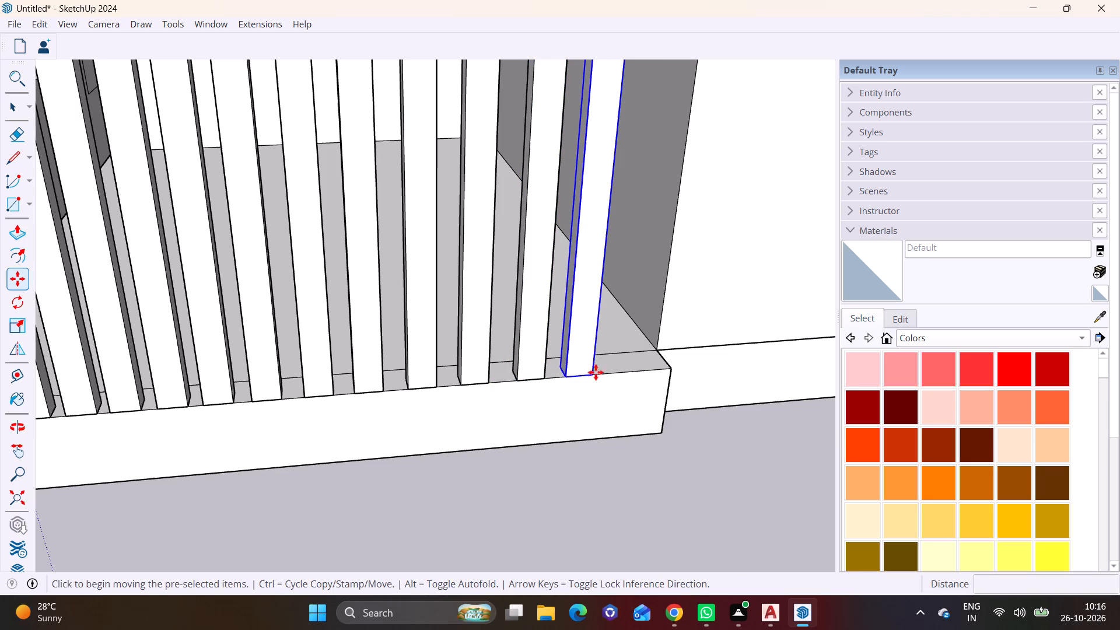
{"action": "left_click", "coordinate": [640, 365]}
{"action": "scroll", "coordinate": [597, 351], "scroll_direction": "down", "scroll_amount": 3}
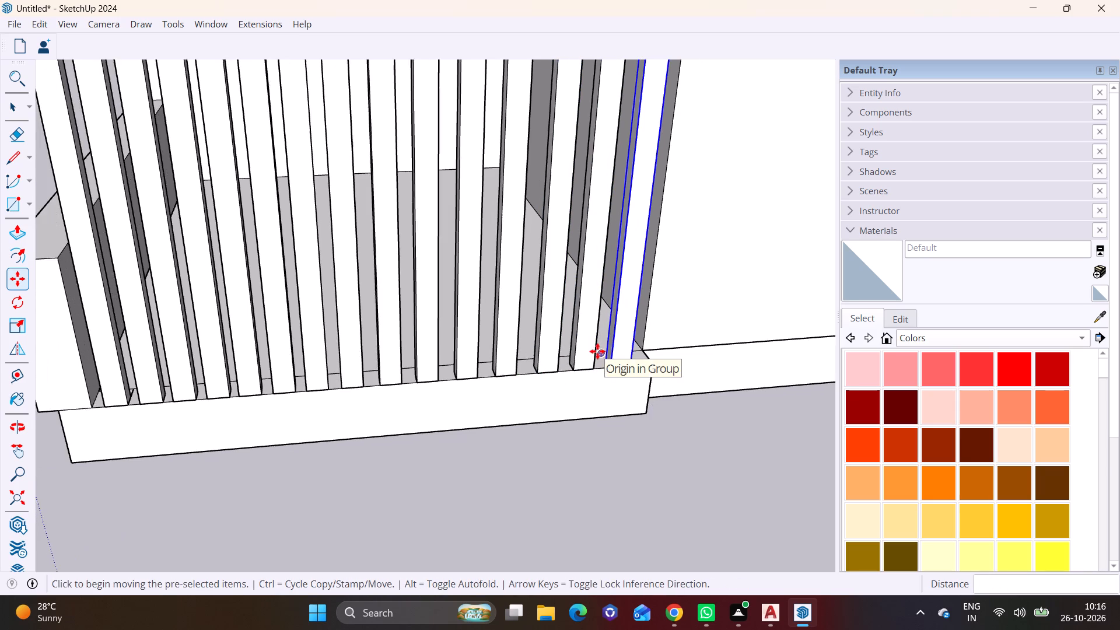
{"action": "scroll", "coordinate": [597, 351], "scroll_direction": "down", "scroll_amount": 2}
{"action": "middle_click_drag", "start_coordinate": [596, 359], "coordinate": [459, 197]}
{"action": "scroll", "coordinate": [451, 222], "scroll_direction": "down", "scroll_amount": 3}
{"action": "key", "text": "space"}
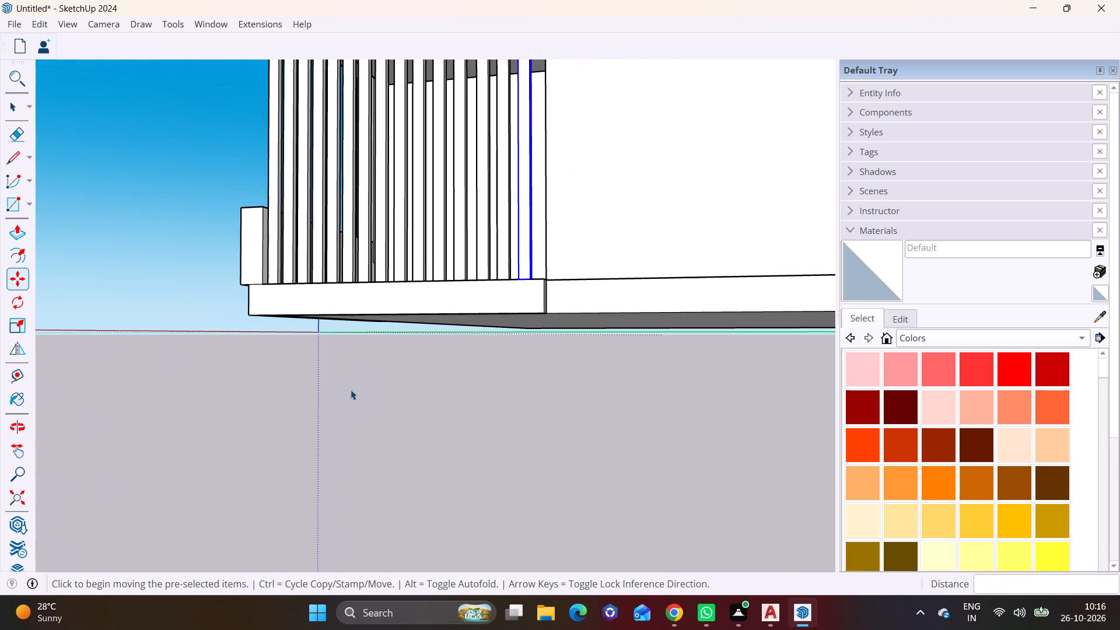
{"action": "left_click", "coordinate": [351, 390]}
Copy the first slender post about 22' up onto the front edge of the slab two storeys above, beside the low parapet.
{"action": "middle_click_drag", "start_coordinate": [244, 314], "coordinate": [492, 419]}
{"action": "scroll", "coordinate": [263, 359], "scroll_direction": "down", "scroll_amount": 1}
{"action": "scroll", "coordinate": [381, 334], "scroll_direction": "down", "scroll_amount": 2}
{"action": "middle_click_drag", "start_coordinate": [381, 328], "coordinate": [377, 343], "text": "shift"}
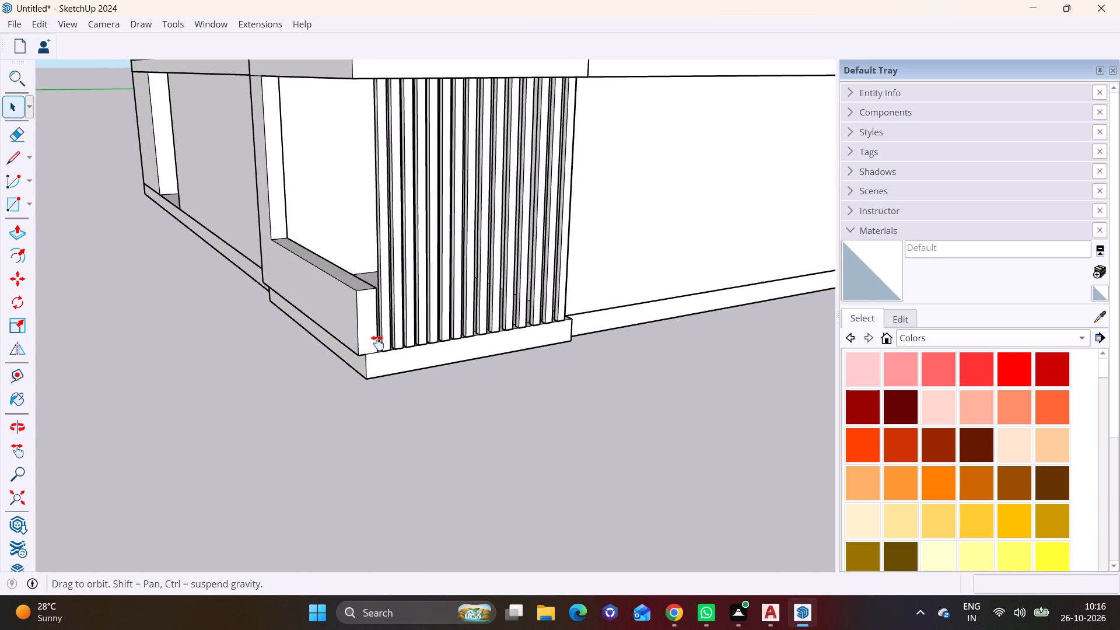
{"action": "middle_click_drag", "start_coordinate": [377, 343], "coordinate": [365, 440], "text": "shift"}
{"action": "middle_click_drag", "start_coordinate": [415, 357], "coordinate": [395, 419], "text": "shift"}
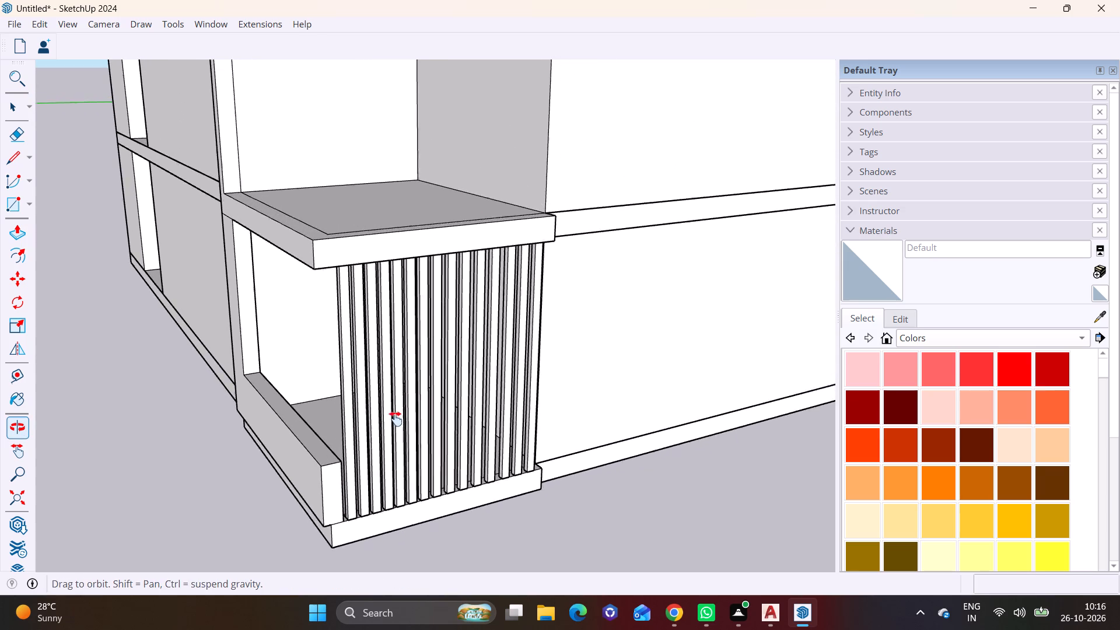
{"action": "middle_click_drag", "start_coordinate": [395, 419], "coordinate": [391, 458], "text": "shift"}
{"action": "scroll", "coordinate": [392, 357], "scroll_direction": "down", "scroll_amount": 5}
{"action": "scroll", "coordinate": [391, 387], "scroll_direction": "up", "scroll_amount": 3}
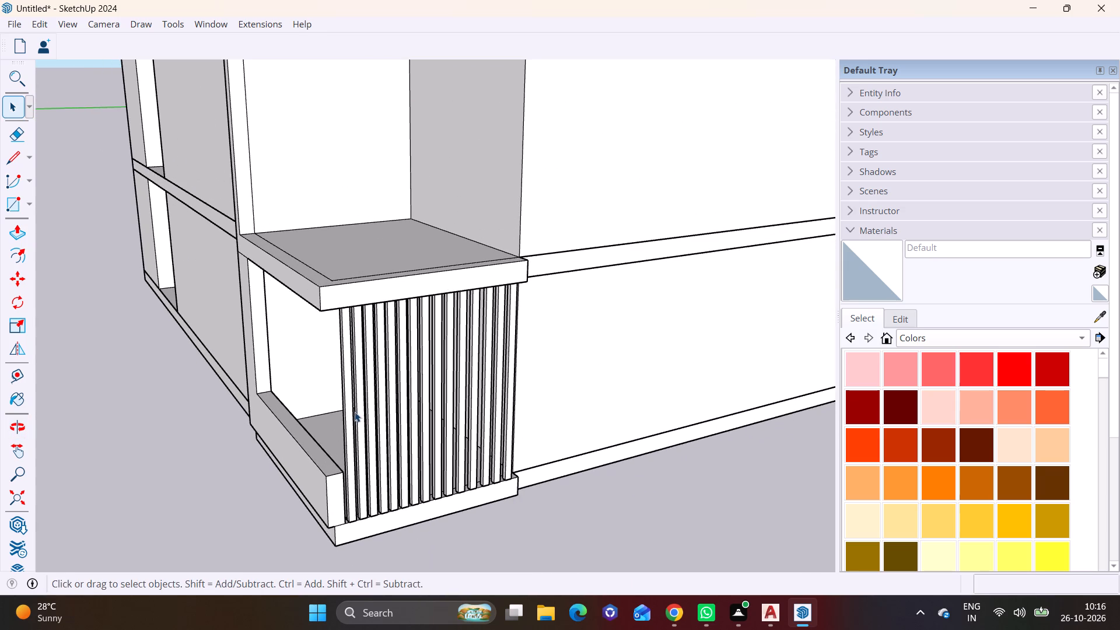
{"action": "left_click", "coordinate": [352, 411]}
{"action": "scroll", "coordinate": [352, 414], "scroll_direction": "up", "scroll_amount": 4}
{"action": "key", "text": "m"}
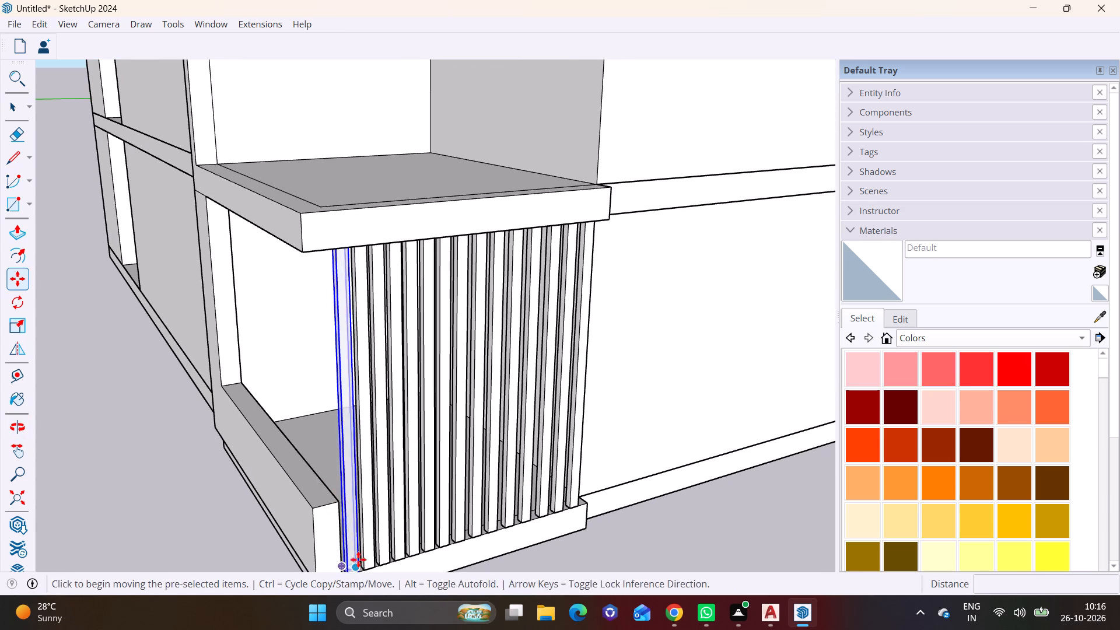
{"action": "middle_click_drag", "start_coordinate": [353, 509], "coordinate": [347, 436]}
{"action": "scroll", "coordinate": [354, 489], "scroll_direction": "up", "scroll_amount": 3}
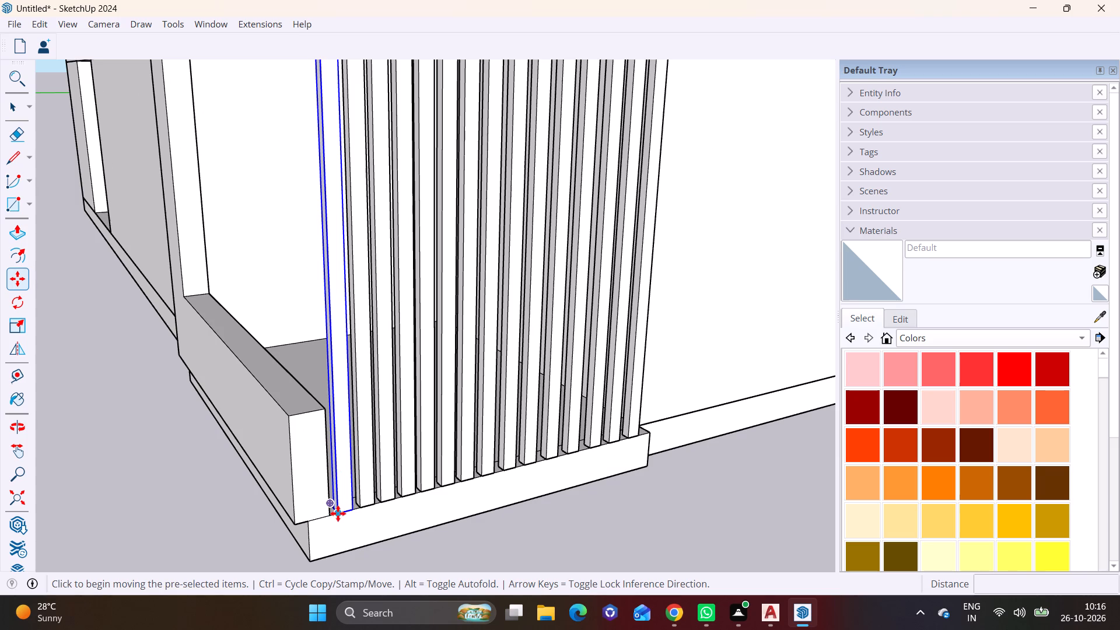
{"action": "left_click", "coordinate": [338, 513]}
{"action": "scroll", "coordinate": [358, 345], "scroll_direction": "down", "scroll_amount": 8}
{"action": "middle_click_drag", "start_coordinate": [402, 227], "coordinate": [397, 482], "text": "shift"}
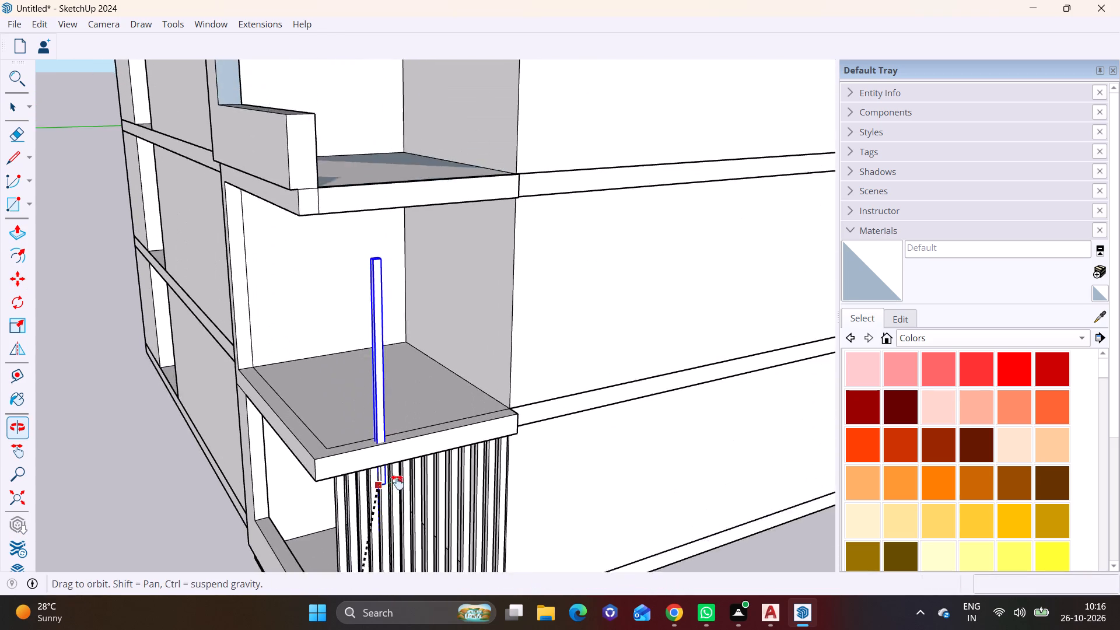
{"action": "middle_click_drag", "start_coordinate": [397, 482], "coordinate": [394, 484], "text": "shift"}
{"action": "scroll", "coordinate": [395, 484], "scroll_direction": "up", "scroll_amount": 1, "text": "shift"}
{"action": "middle_click_drag", "start_coordinate": [354, 216], "coordinate": [355, 408], "text": "shift"}
{"action": "scroll", "coordinate": [327, 415], "scroll_direction": "up", "scroll_amount": 9}
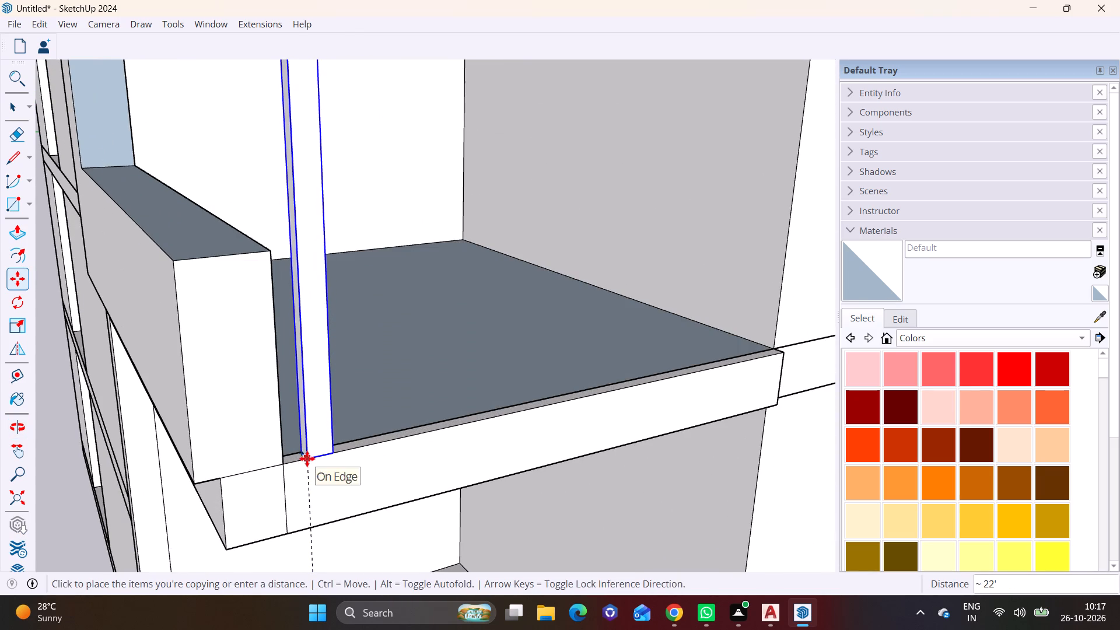
{"action": "middle_click_drag", "start_coordinate": [309, 430], "coordinate": [295, 469]}
{"action": "scroll", "coordinate": [296, 471], "scroll_direction": "up", "scroll_amount": 7}
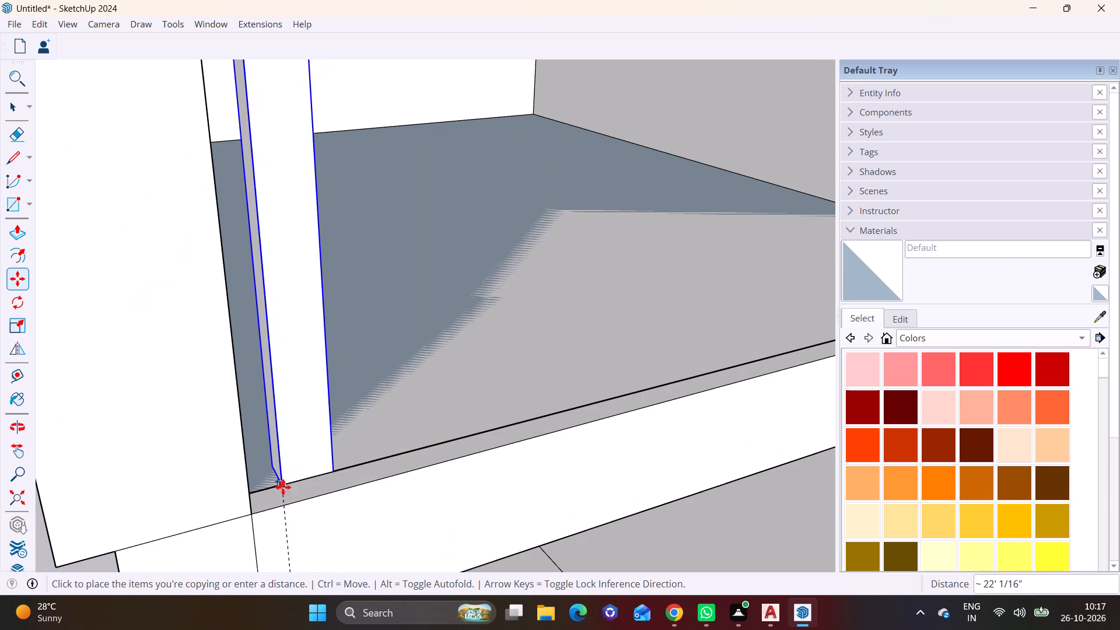
{"action": "left_click", "coordinate": [271, 488]}
Copy the slender post six times along the upper slab's front edge, starting beside the low parapet, about 6" apart.
{"action": "scroll", "coordinate": [302, 423], "scroll_direction": "down", "scroll_amount": 4}
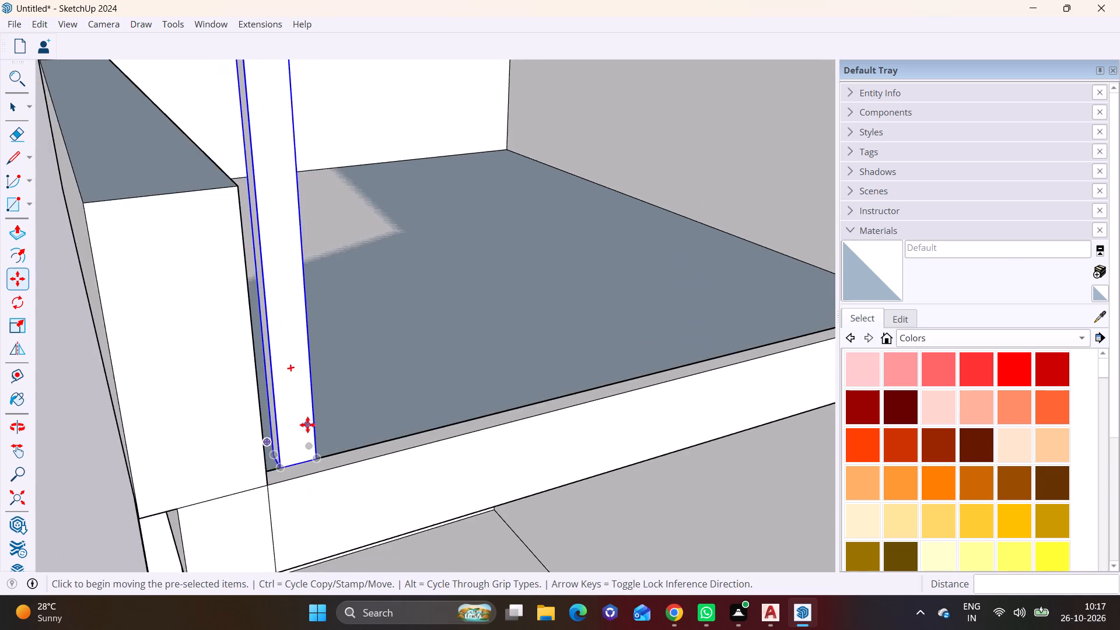
{"action": "scroll", "coordinate": [307, 425], "scroll_direction": "down", "scroll_amount": 9}
{"action": "middle_click_drag", "start_coordinate": [314, 436], "coordinate": [236, 420]}
{"action": "scroll", "coordinate": [235, 417], "scroll_direction": "up", "scroll_amount": 6}
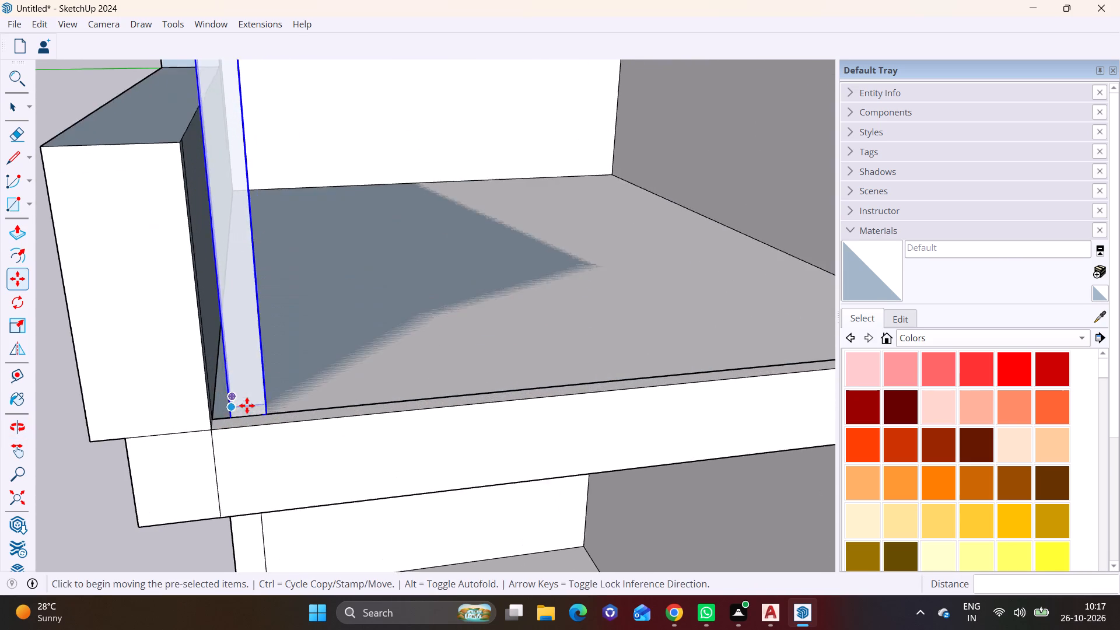
{"action": "scroll", "coordinate": [247, 405], "scroll_direction": "up", "scroll_amount": 9}
{"action": "left_click", "coordinate": [209, 430]}
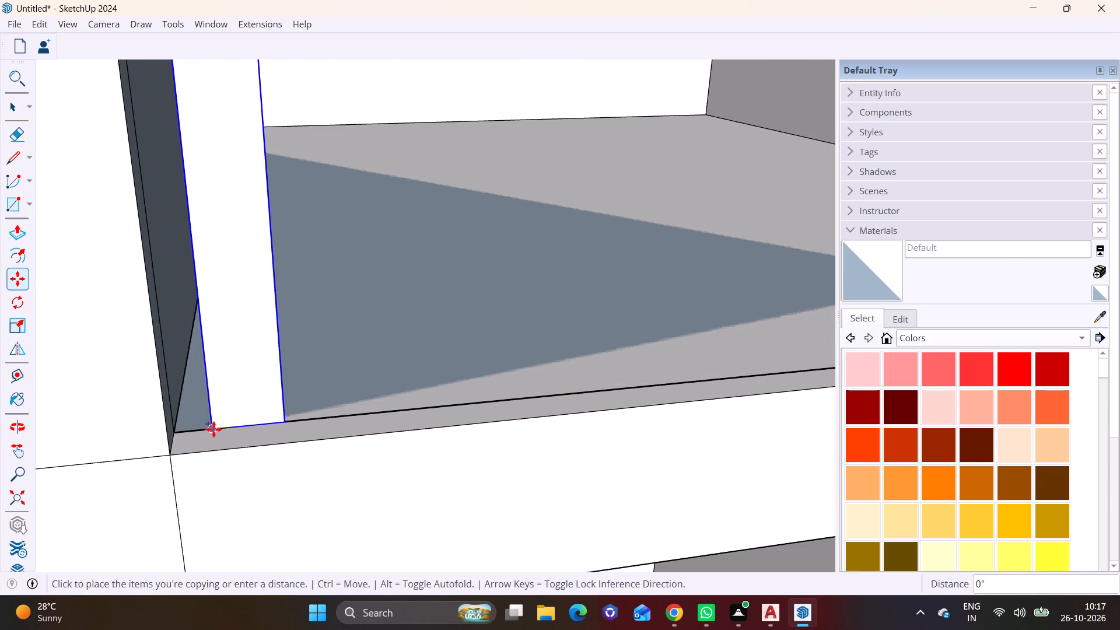
{"action": "left_click", "coordinate": [314, 423]}
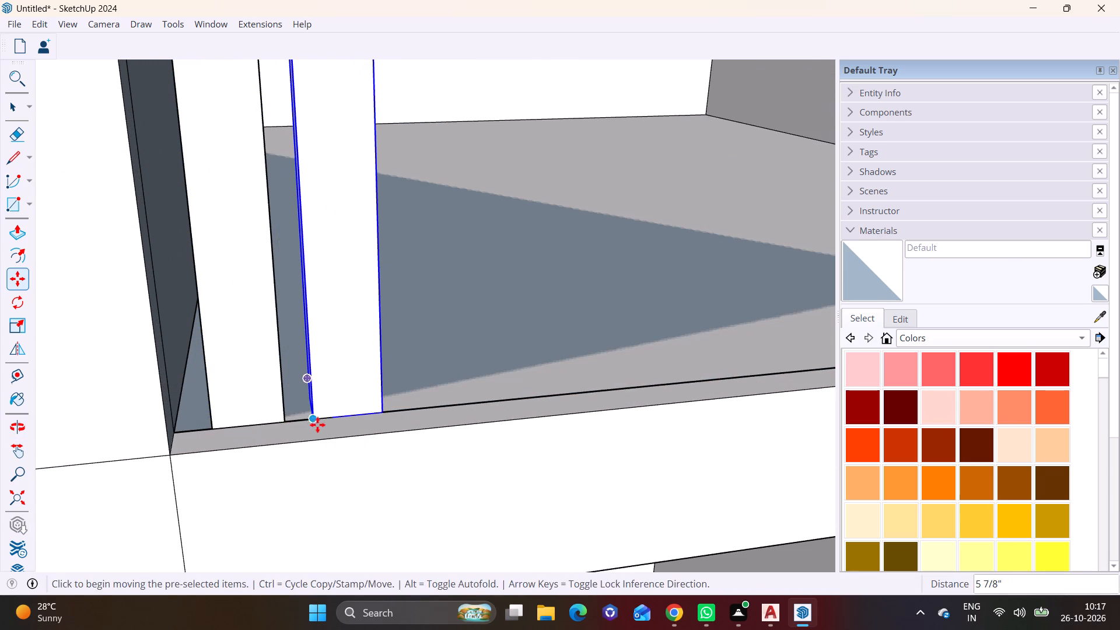
{"action": "left_click", "coordinate": [313, 419]}
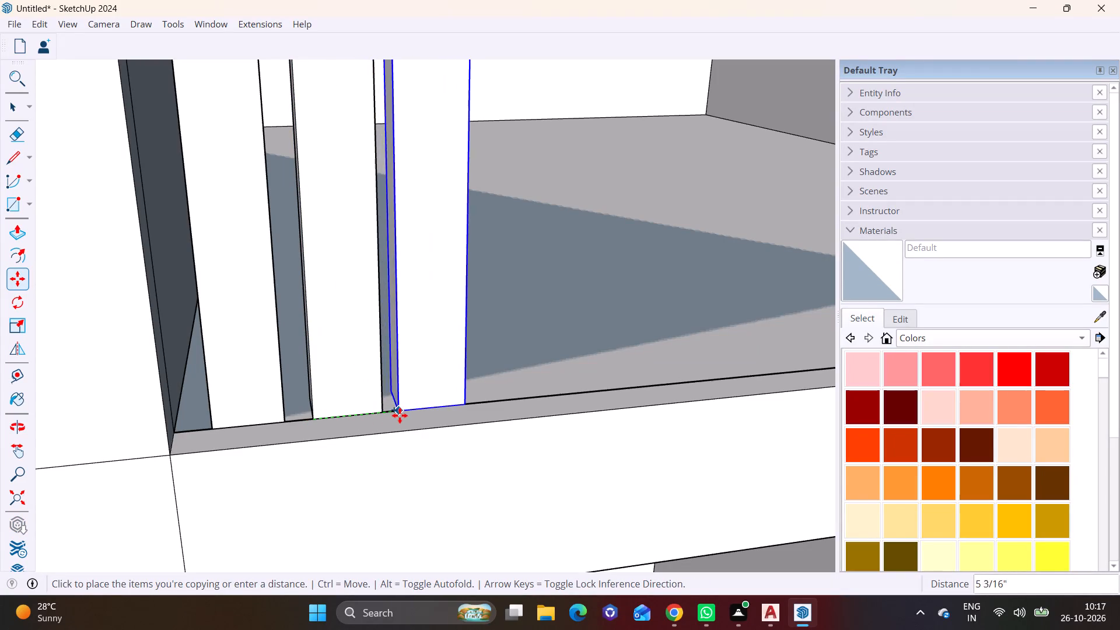
{"action": "left_click", "coordinate": [405, 415]}
{"action": "scroll", "coordinate": [413, 344], "scroll_direction": "down", "scroll_amount": 7}
{"action": "middle_click_drag", "start_coordinate": [416, 351], "coordinate": [218, 404], "text": "shift"}
{"action": "scroll", "coordinate": [211, 425], "scroll_direction": "up", "scroll_amount": 5}
{"action": "left_click", "coordinate": [215, 437]}
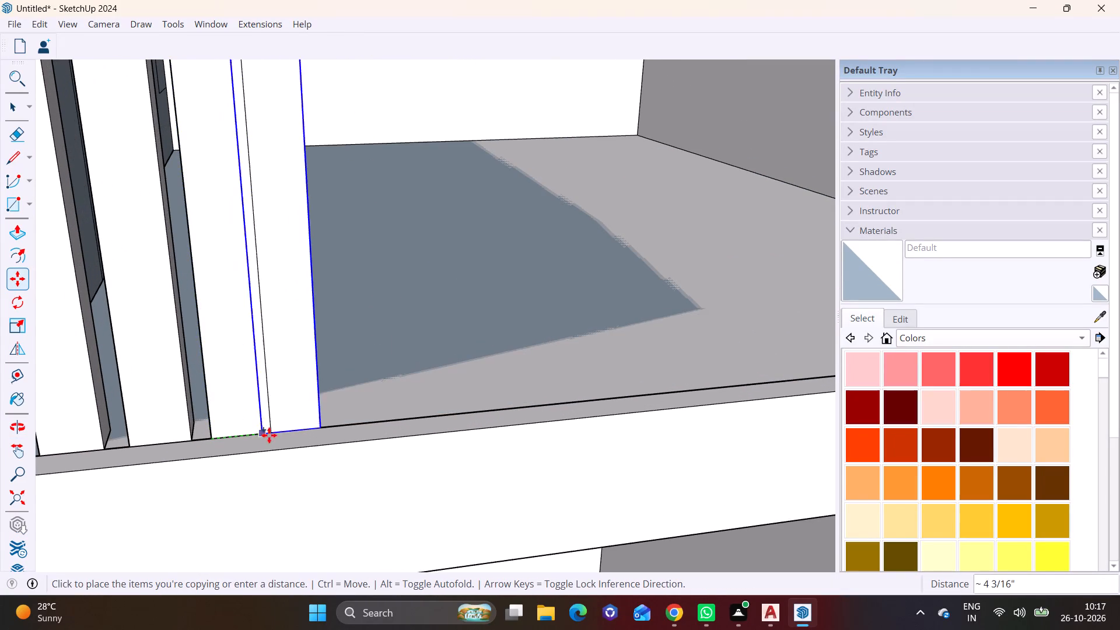
{"action": "left_click", "coordinate": [289, 432]}
{"action": "left_click", "coordinate": [288, 430]}
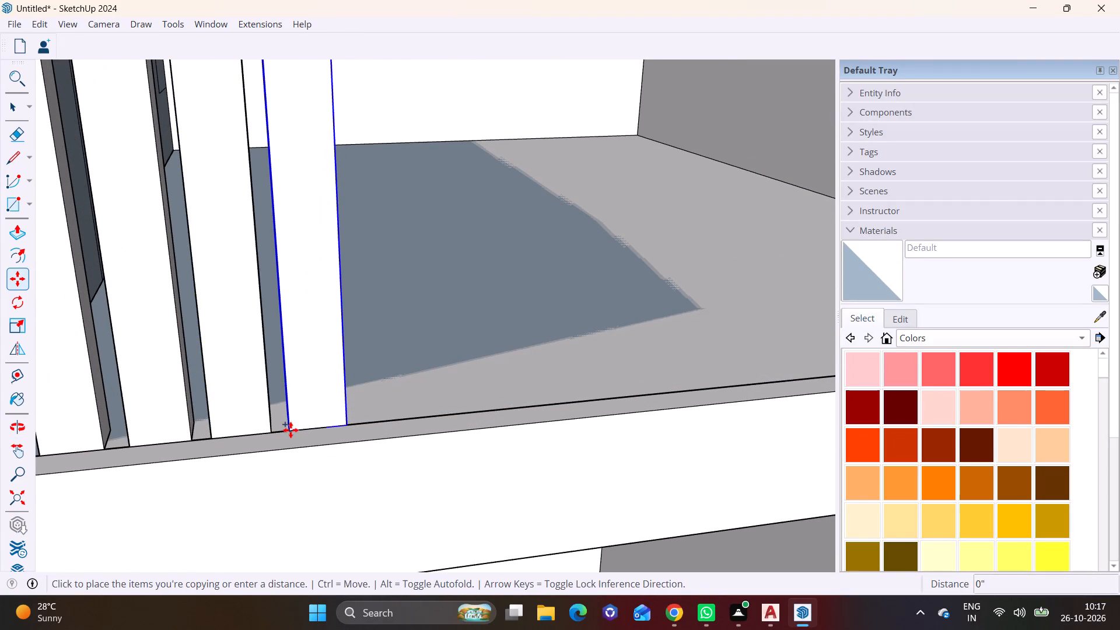
{"action": "left_click", "coordinate": [367, 430]}
{"action": "left_click", "coordinate": [368, 422]}
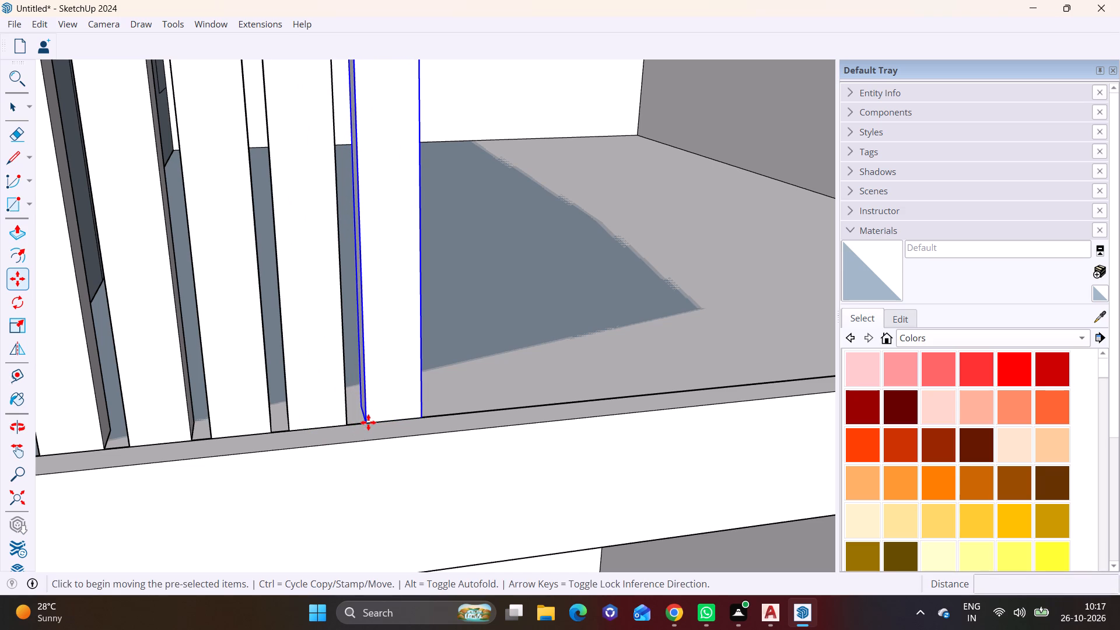
{"action": "left_click", "coordinate": [446, 416]}
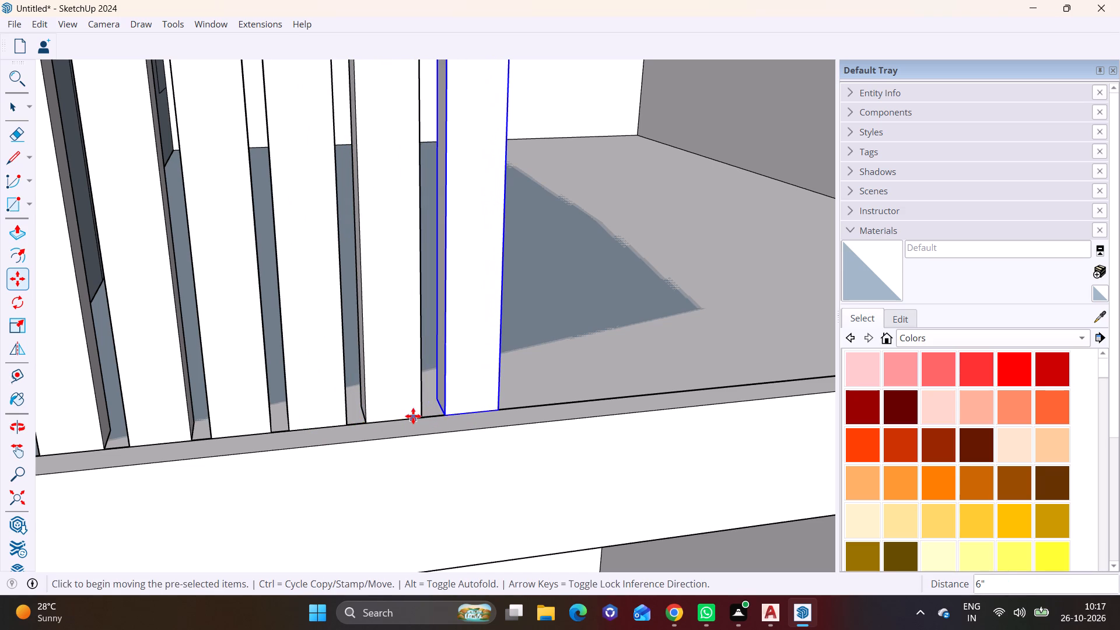
{"action": "left_click", "coordinate": [440, 414]}
{"action": "left_click", "coordinate": [519, 409]}
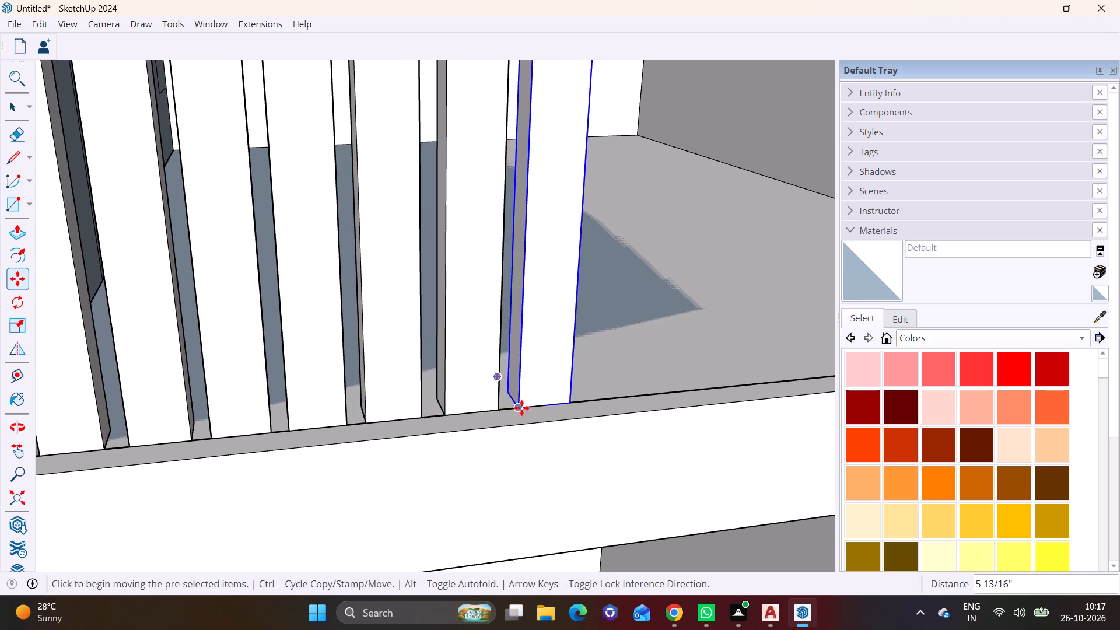
Copy the last post five more times along the same slab edge, about 6 1/2" apart.
{"action": "scroll", "coordinate": [520, 408], "scroll_direction": "down", "scroll_amount": 6}
{"action": "middle_click_drag", "start_coordinate": [519, 416], "coordinate": [219, 455], "text": "shift"}
{"action": "scroll", "coordinate": [228, 446], "scroll_direction": "up", "scroll_amount": 3}
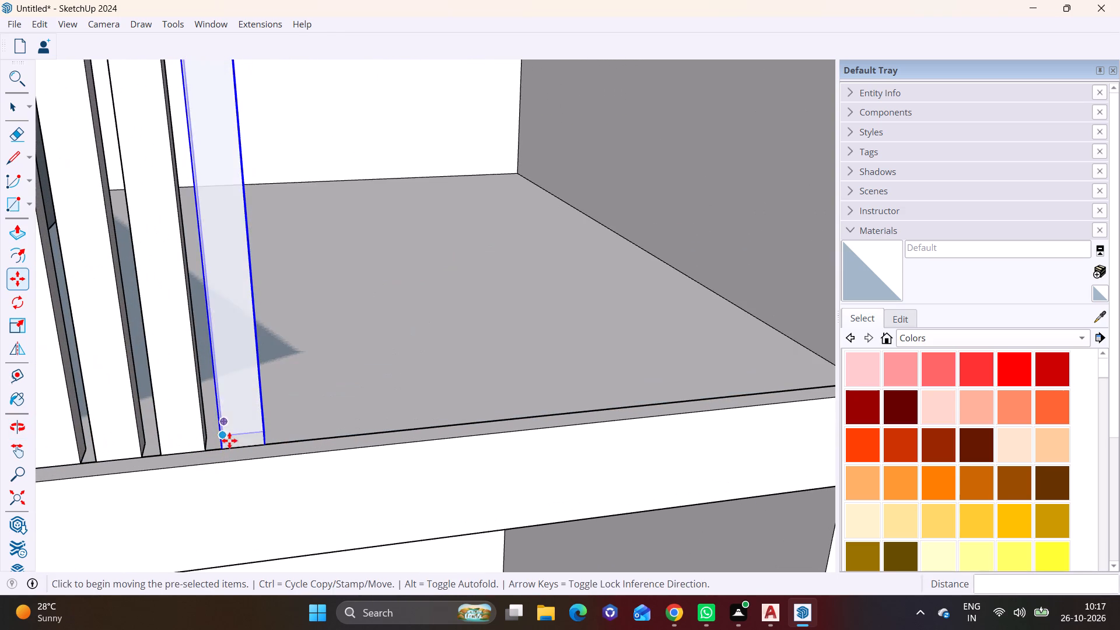
{"action": "left_click", "coordinate": [220, 447]}
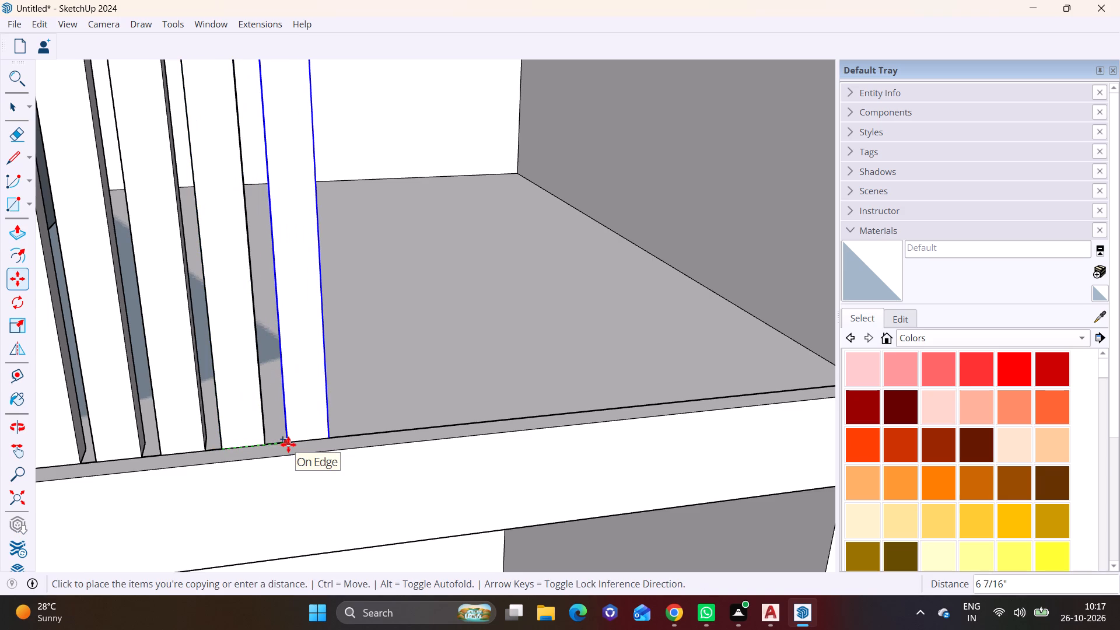
{"action": "left_click", "coordinate": [285, 444]}
{"action": "left_click", "coordinate": [282, 439]}
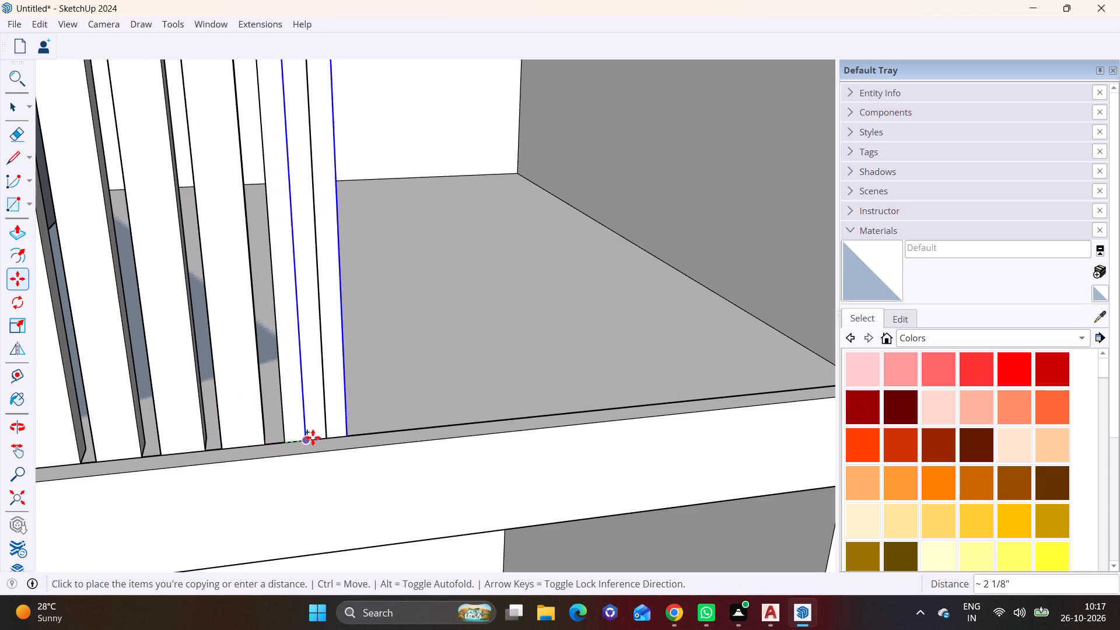
{"action": "left_click", "coordinate": [348, 438]}
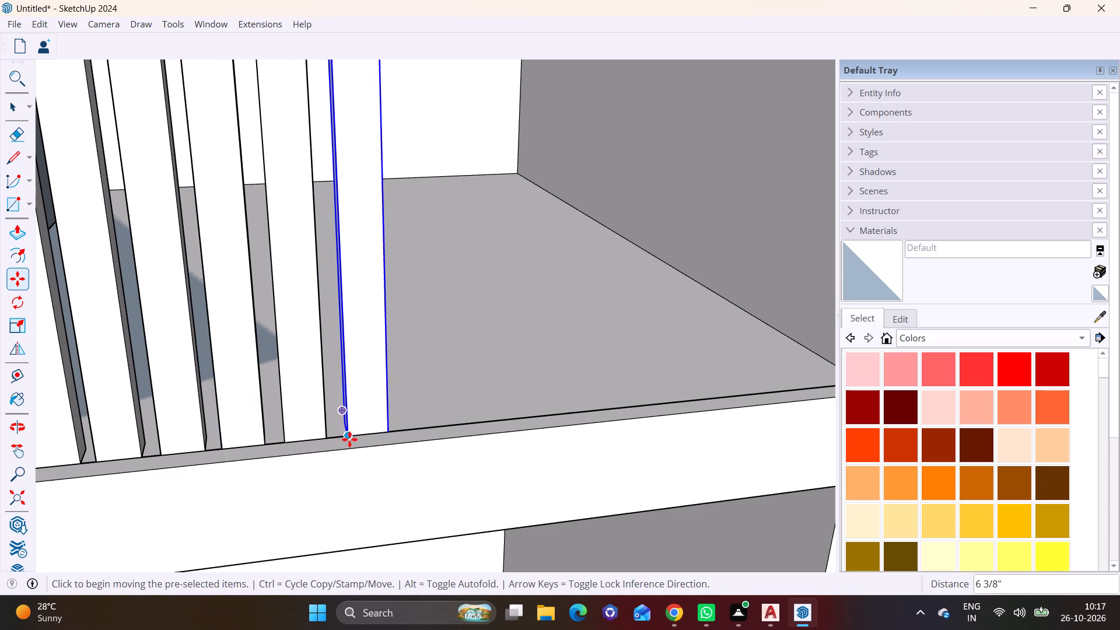
{"action": "left_click", "coordinate": [349, 439]}
{"action": "left_click", "coordinate": [413, 436]}
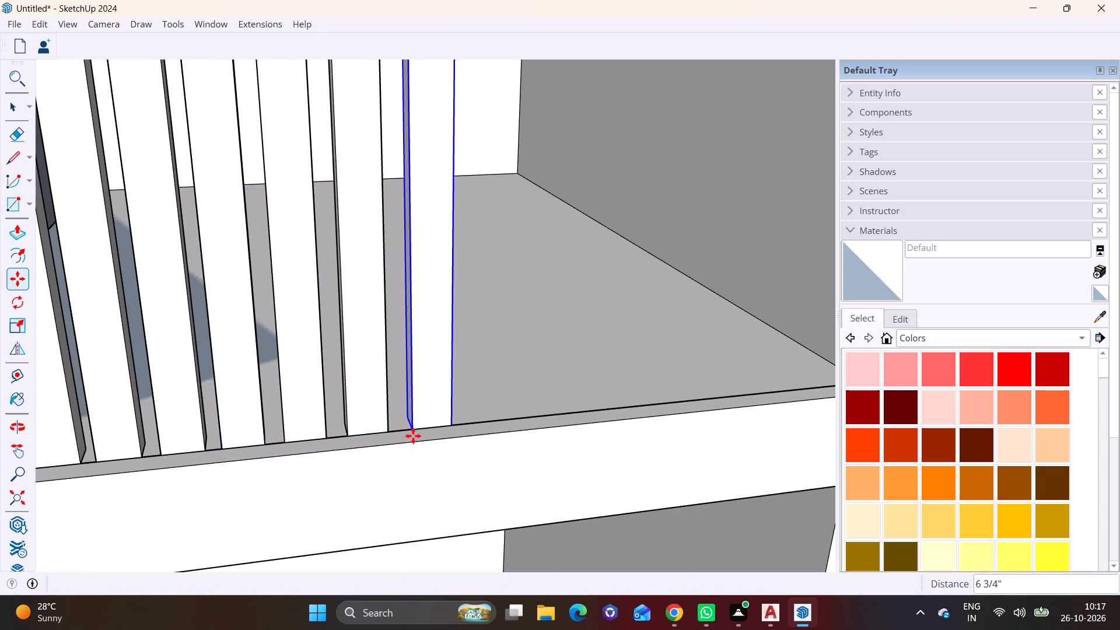
{"action": "left_click", "coordinate": [416, 429]}
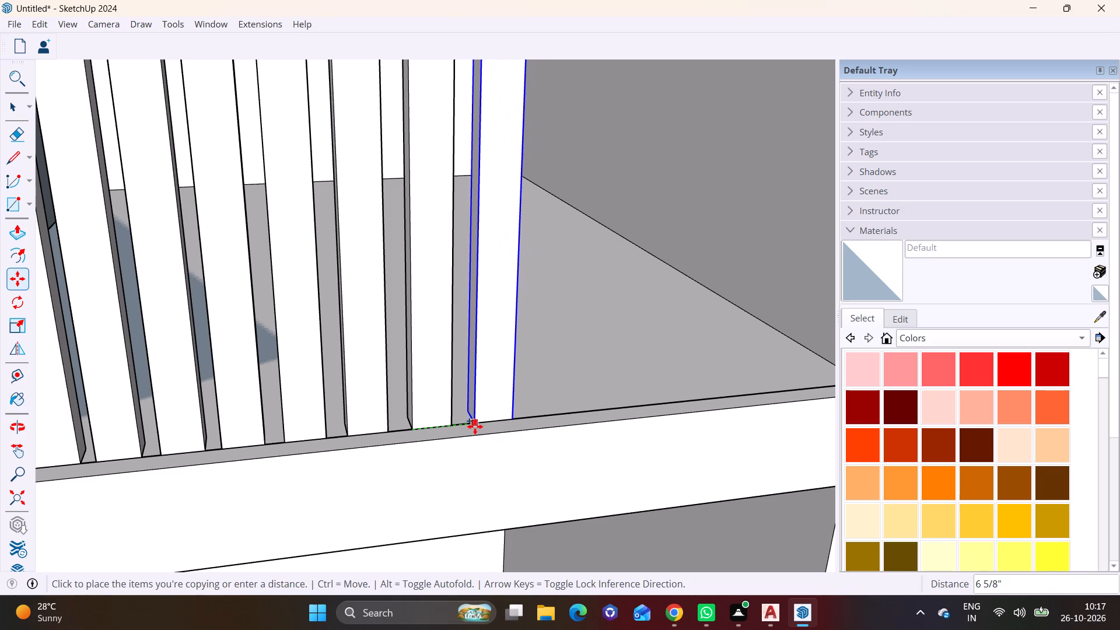
{"action": "left_click", "coordinate": [474, 426]}
{"action": "left_click", "coordinate": [473, 424]}
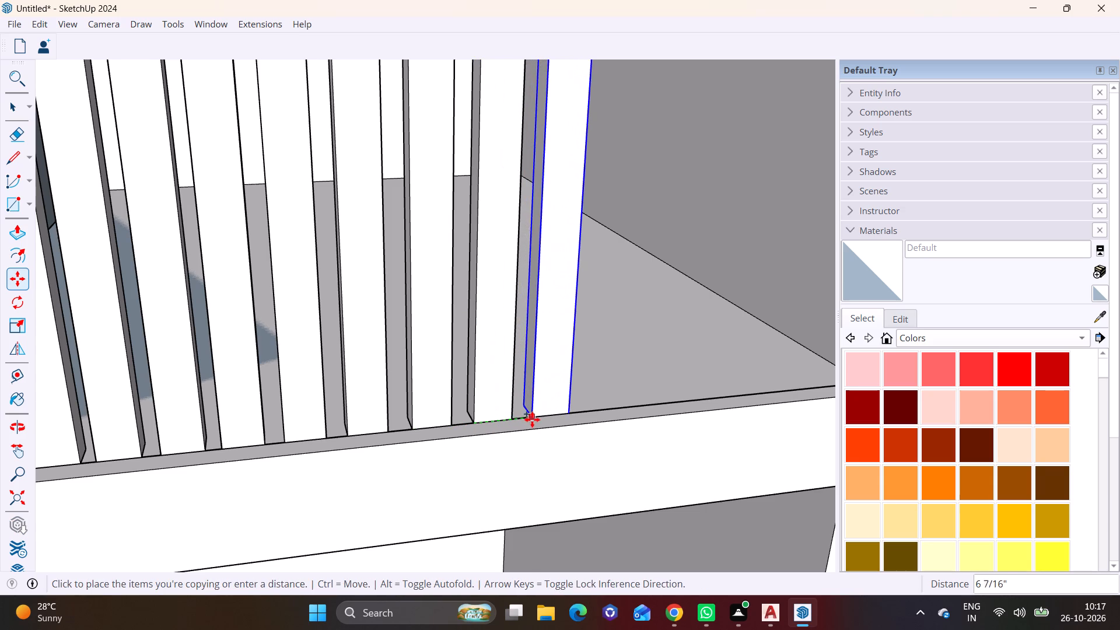
{"action": "left_click", "coordinate": [534, 418]}
Copy the last post five more times, about 6 1/2" to 8" apart, up to the bay's side wall, and deselect.
{"action": "scroll", "coordinate": [539, 391], "scroll_direction": "down", "scroll_amount": 2}
{"action": "middle_click_drag", "start_coordinate": [534, 398], "coordinate": [244, 445], "text": "shift"}
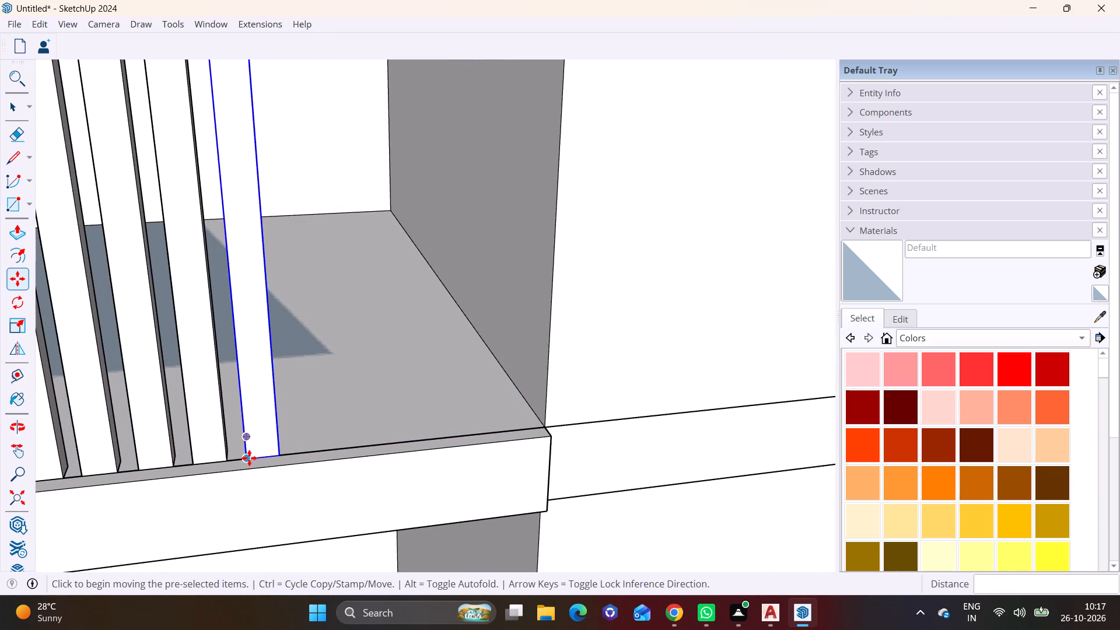
{"action": "left_click", "coordinate": [249, 458]}
{"action": "left_click", "coordinate": [303, 451]}
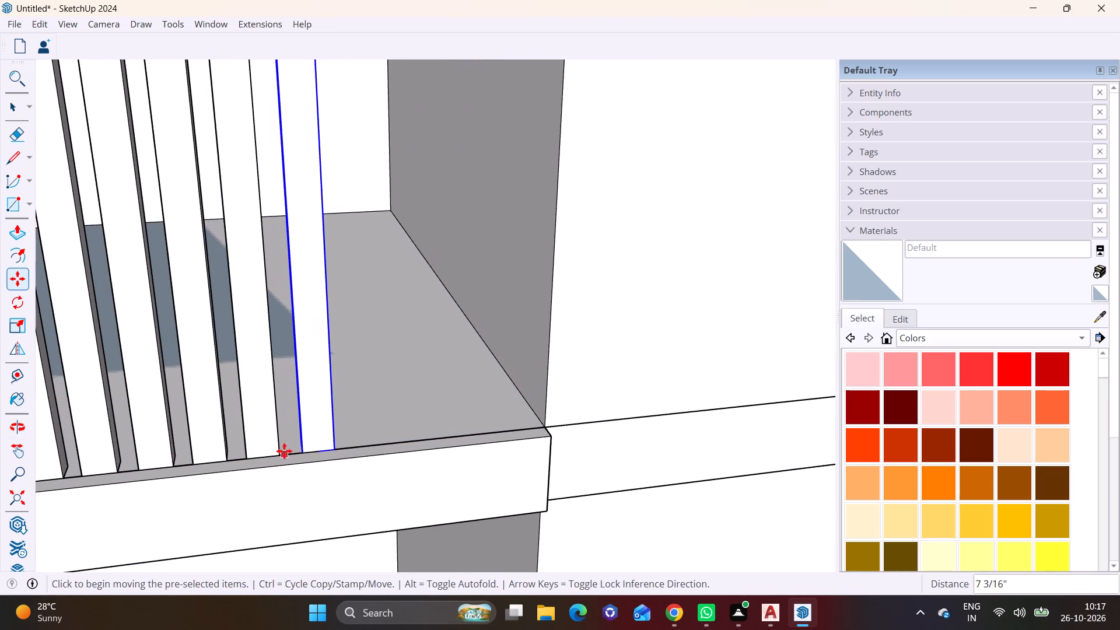
{"action": "left_click", "coordinate": [304, 451]}
{"action": "left_click", "coordinate": [352, 442]}
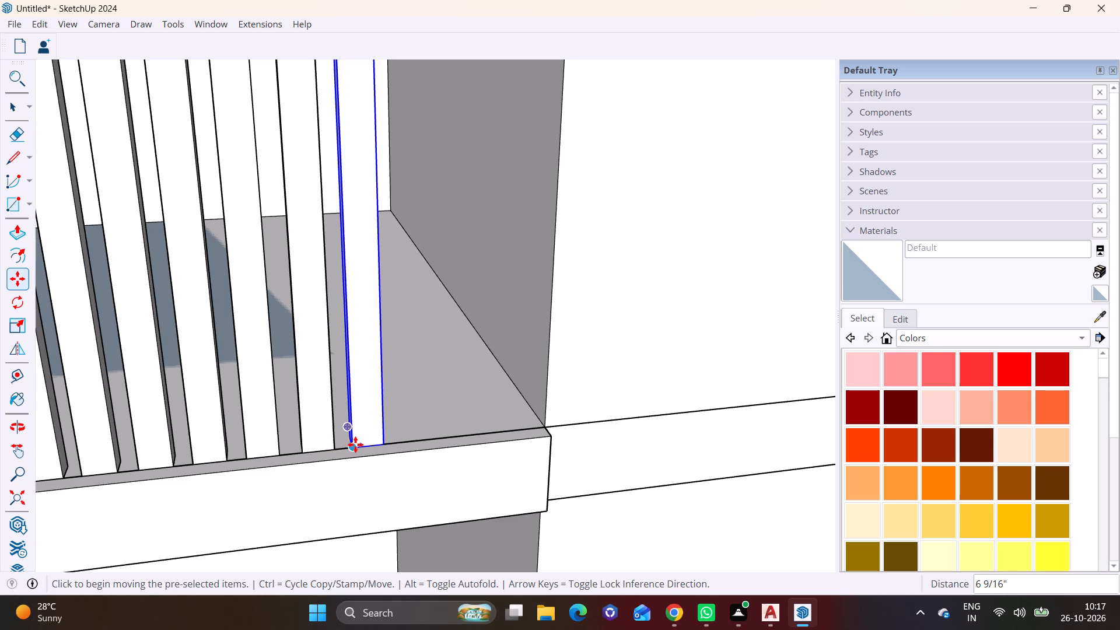
{"action": "left_click", "coordinate": [355, 444]}
{"action": "left_click", "coordinate": [408, 445]}
{"action": "left_click", "coordinate": [409, 442]}
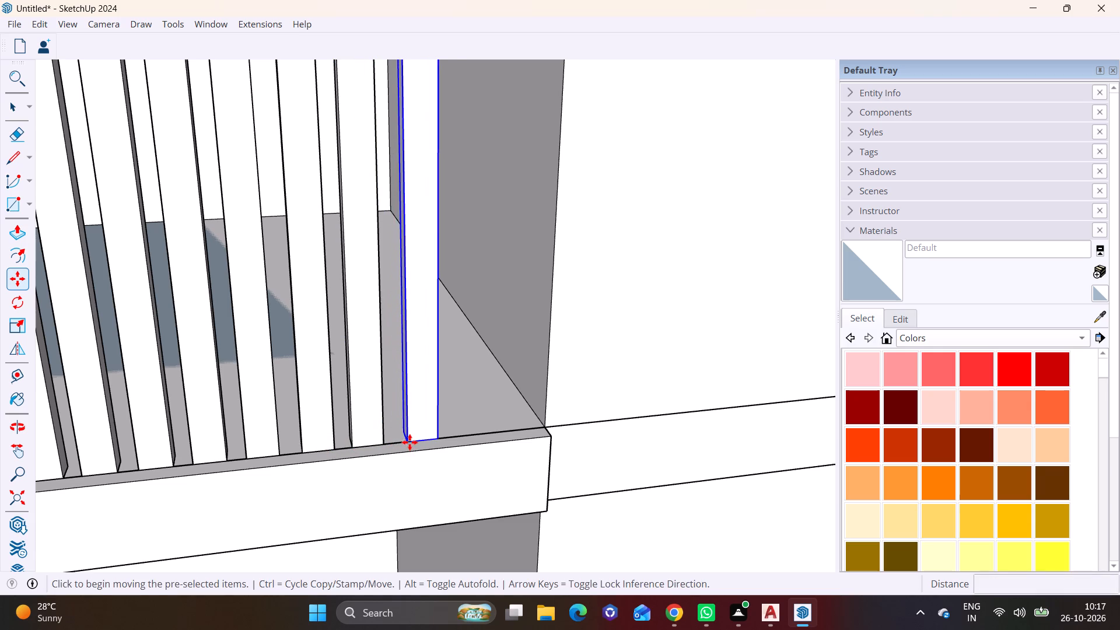
{"action": "left_click", "coordinate": [460, 439]}
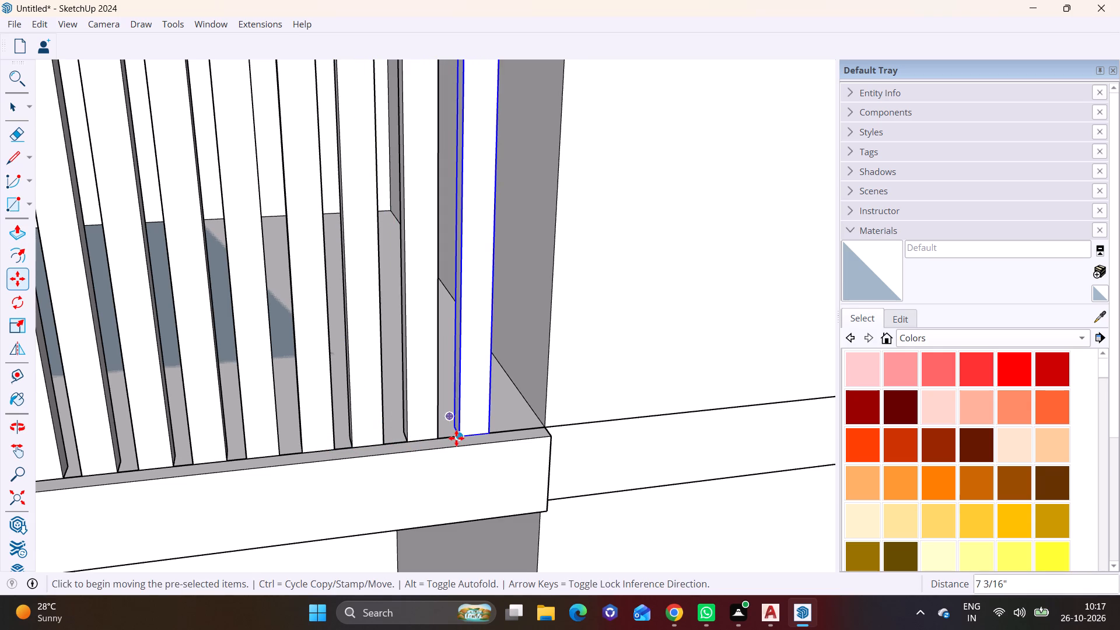
{"action": "left_click", "coordinate": [456, 438]}
{"action": "left_click", "coordinate": [517, 434]}
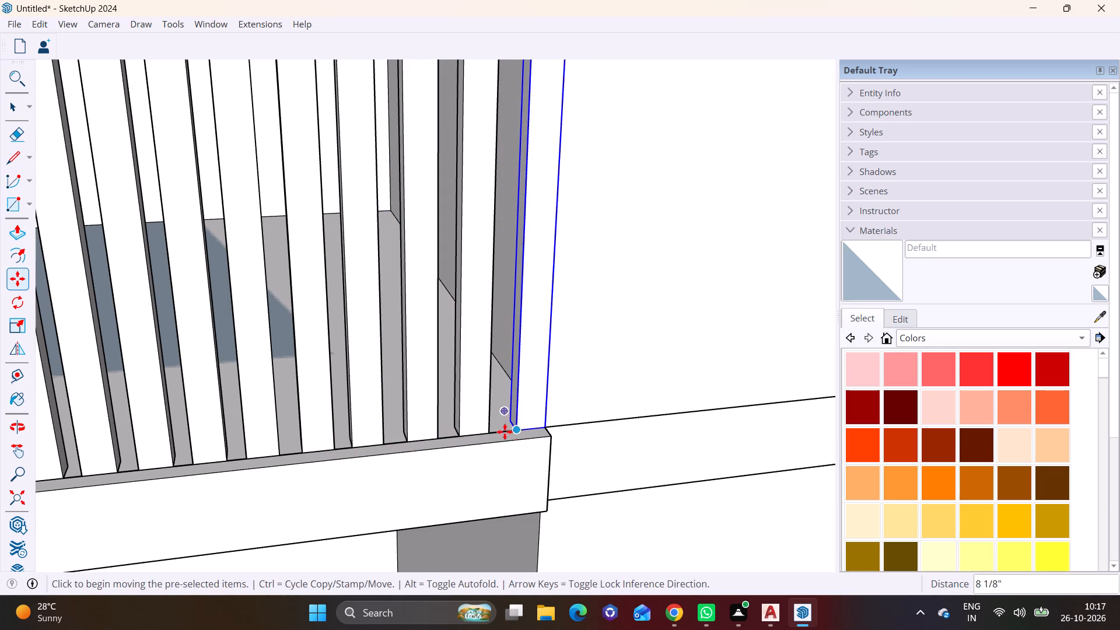
{"action": "key", "text": "space"}
{"action": "scroll", "coordinate": [332, 416], "scroll_direction": "down", "scroll_amount": 17}
{"action": "left_click", "coordinate": [139, 447]}
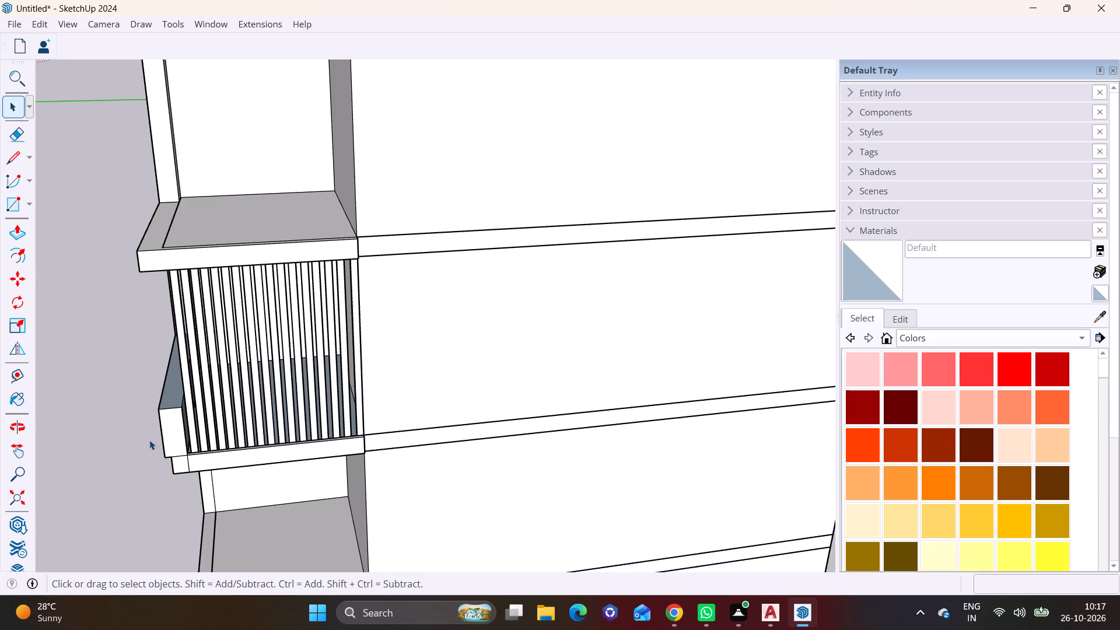
Examine the building corner from both facades, comparing the screened bays with the open bay between them.
{"action": "middle_click_drag", "start_coordinate": [243, 412], "coordinate": [368, 286]}
{"action": "scroll", "coordinate": [356, 362], "scroll_direction": "down", "scroll_amount": 2}
{"action": "middle_click_drag", "start_coordinate": [361, 377], "coordinate": [391, 218], "text": "shift"}
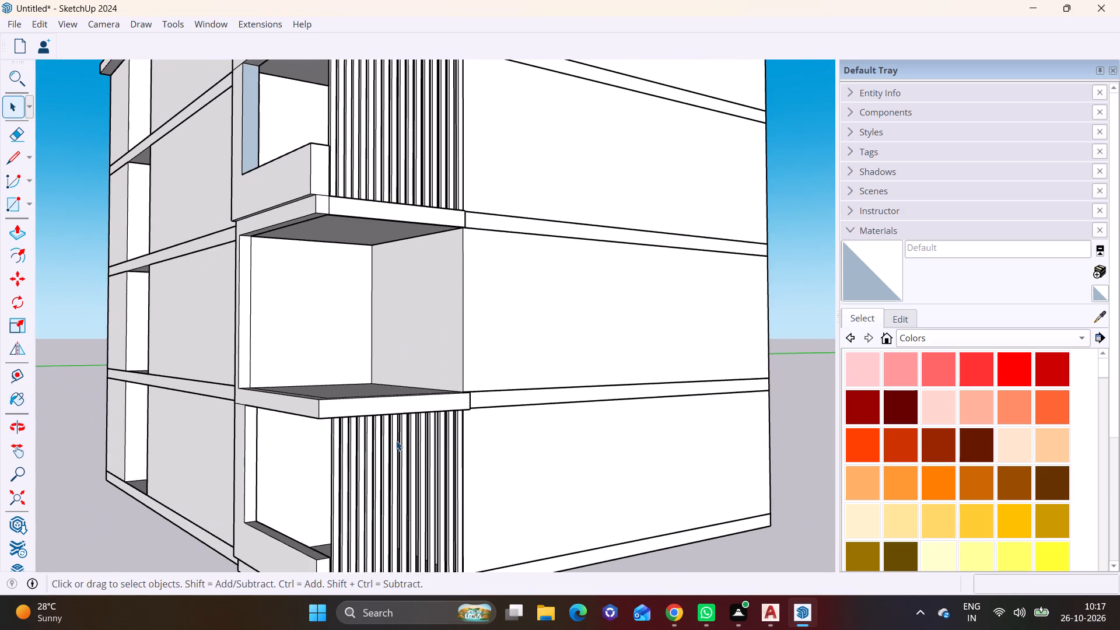
{"action": "middle_click_drag", "start_coordinate": [395, 440], "coordinate": [447, 339], "text": "shift"}
{"action": "scroll", "coordinate": [351, 355], "scroll_direction": "down", "scroll_amount": 3}
{"action": "middle_click_drag", "start_coordinate": [390, 326], "coordinate": [390, 334]}
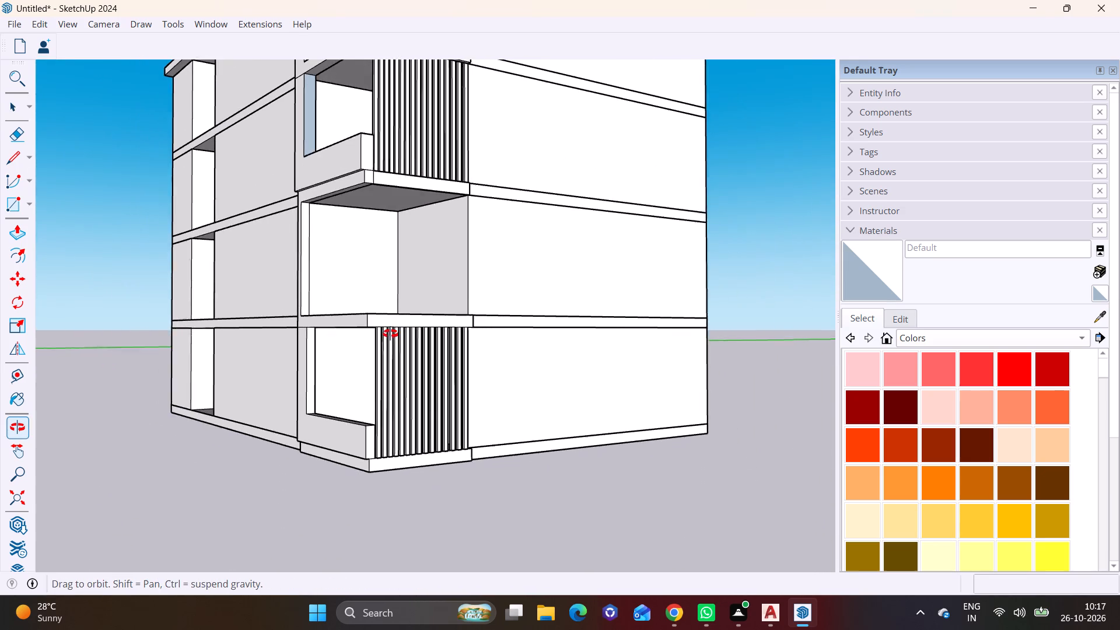
{"action": "middle_click_drag", "start_coordinate": [390, 334], "coordinate": [486, 360]}
{"action": "middle_click_drag", "start_coordinate": [452, 341], "coordinate": [449, 341], "text": "shift"}
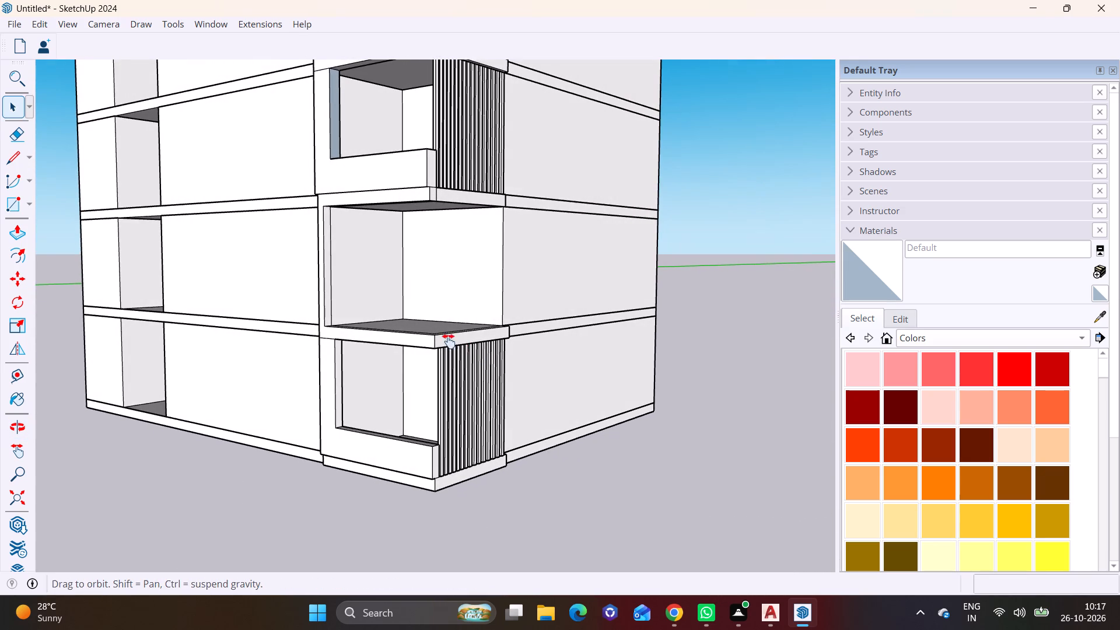
{"action": "middle_click_drag", "start_coordinate": [449, 341], "coordinate": [409, 392], "text": "shift"}
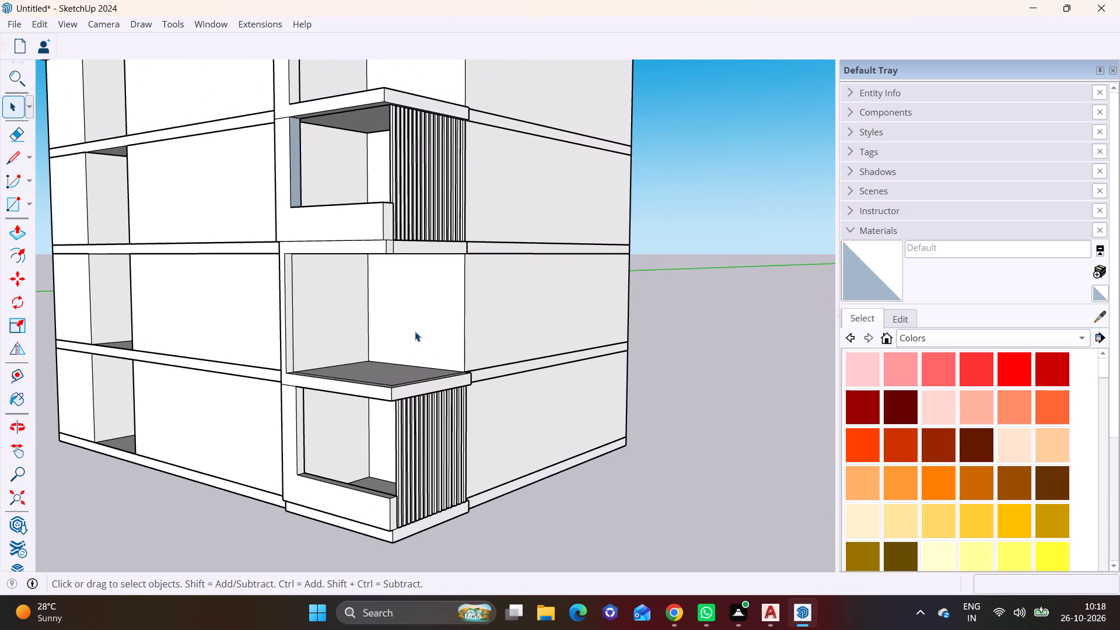
{"action": "scroll", "coordinate": [415, 331], "scroll_direction": "up", "scroll_amount": 3}
{"action": "middle_click_drag", "start_coordinate": [405, 339], "coordinate": [311, 378]}
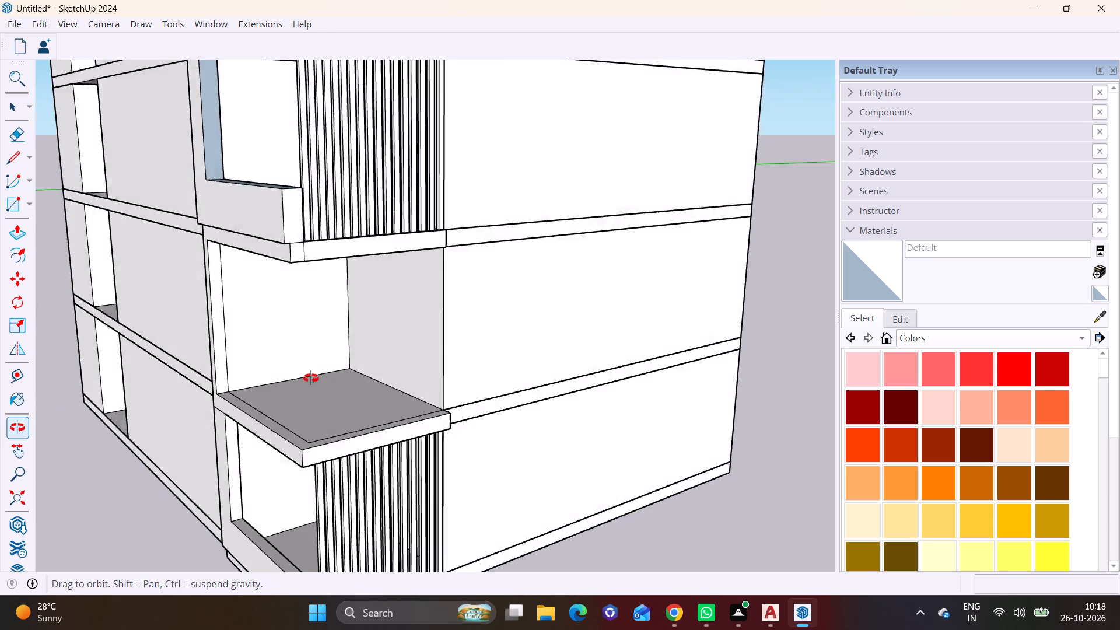
{"action": "middle_click_drag", "start_coordinate": [311, 378], "coordinate": [298, 367]}
Move all fifteen posts of the lower screened bay back 5 13/16" from the slab's front edge, then deselect.
{"action": "middle_click_drag", "start_coordinate": [386, 449], "coordinate": [410, 357], "text": "shift"}
{"action": "scroll", "coordinate": [399, 406], "scroll_direction": "up", "scroll_amount": 1, "text": "shift"}
{"action": "scroll", "coordinate": [401, 508], "scroll_direction": "up", "scroll_amount": 8}
{"action": "middle_click_drag", "start_coordinate": [296, 509], "coordinate": [311, 410], "text": "shift"}
{"action": "scroll", "coordinate": [311, 425], "scroll_direction": "up", "scroll_amount": 3}
{"action": "left_click", "coordinate": [281, 467]}
{"action": "left_click", "coordinate": [319, 454], "text": "ctrl"}
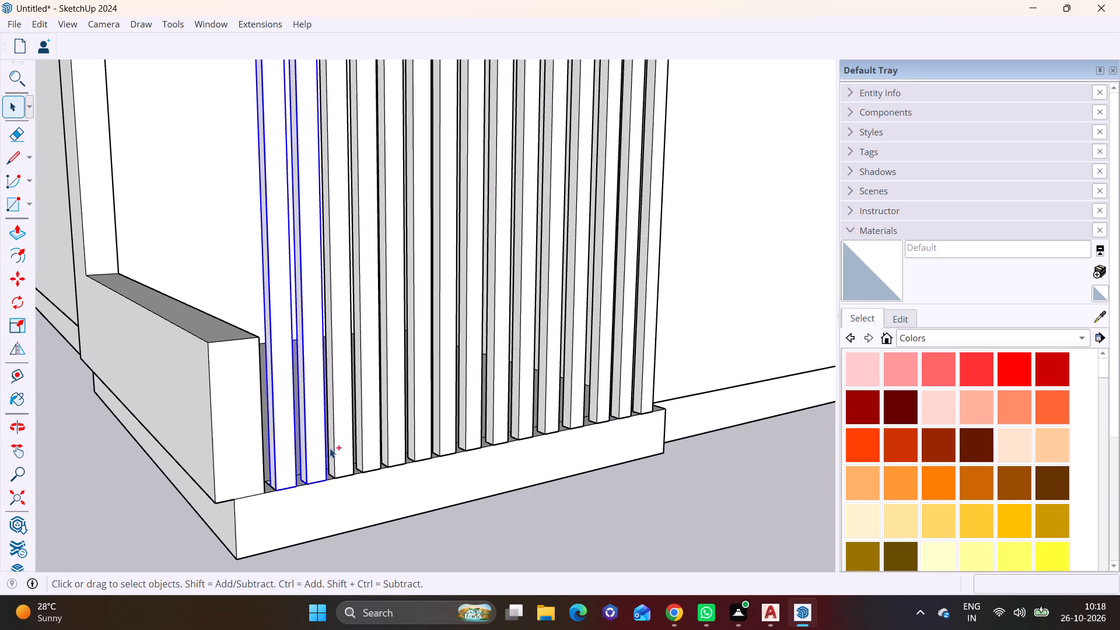
{"action": "left_click", "coordinate": [345, 443], "text": "ctrl"}
{"action": "left_click_drag", "start_coordinate": [367, 430], "coordinate": [376, 428], "text": "ctrl"}
{"action": "left_click", "coordinate": [392, 422], "text": "ctrl"}
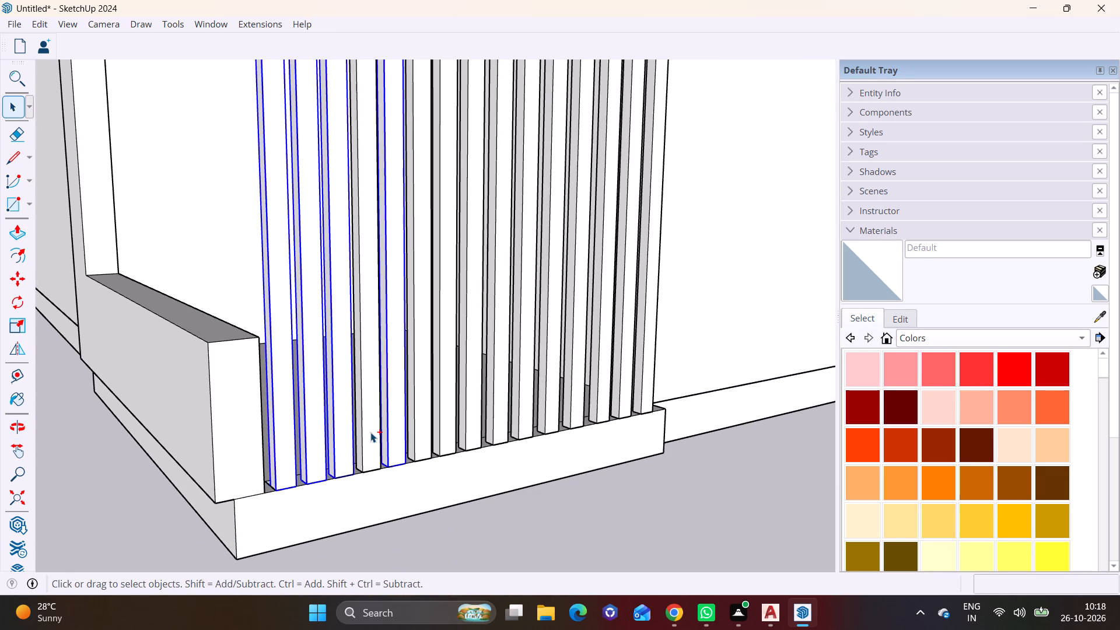
{"action": "left_click", "coordinate": [370, 432], "text": "ctrl"}
{"action": "left_click", "coordinate": [421, 421], "text": "ctrl"}
{"action": "left_click", "coordinate": [443, 414], "text": "ctrl"}
{"action": "left_click", "coordinate": [468, 414], "text": "ctrl"}
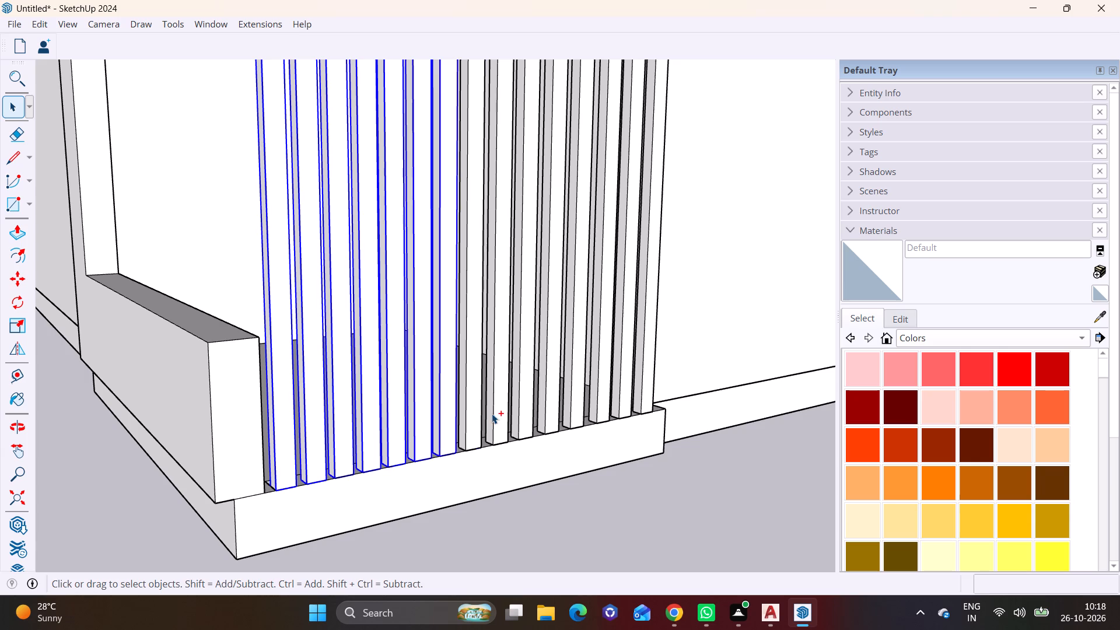
{"action": "left_click", "coordinate": [496, 412], "text": "ctrl"}
{"action": "left_click", "coordinate": [523, 408], "text": "ctrl"}
{"action": "left_click", "coordinate": [555, 408], "text": "ctrl"}
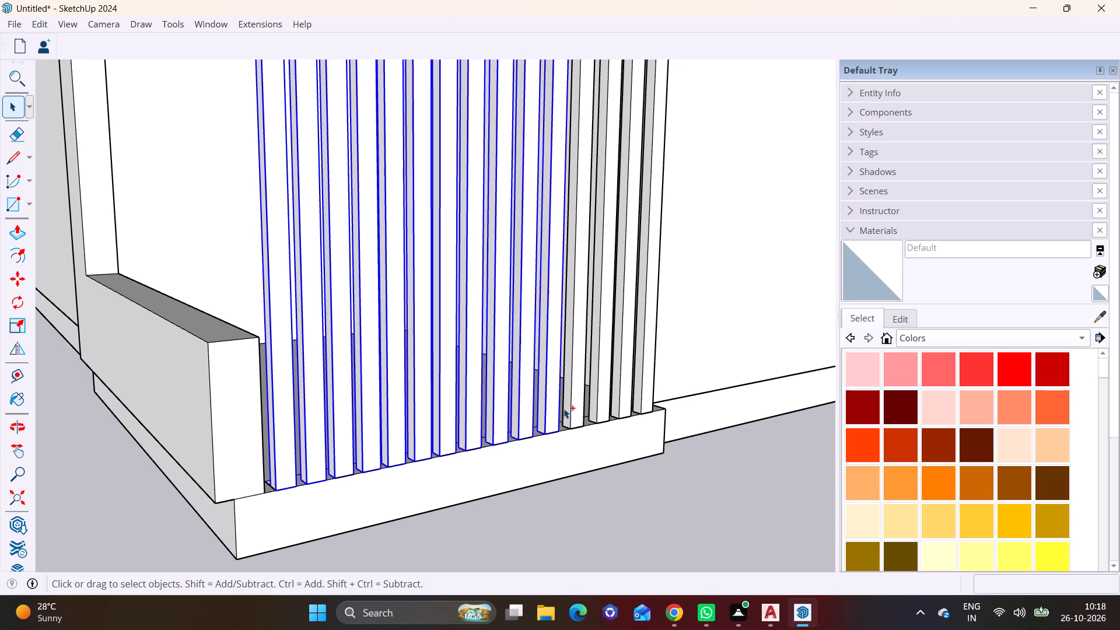
{"action": "left_click", "coordinate": [577, 404], "text": "ctrl"}
{"action": "left_click", "coordinate": [598, 398], "text": "ctrl"}
{"action": "left_click", "coordinate": [626, 397], "text": "ctrl"}
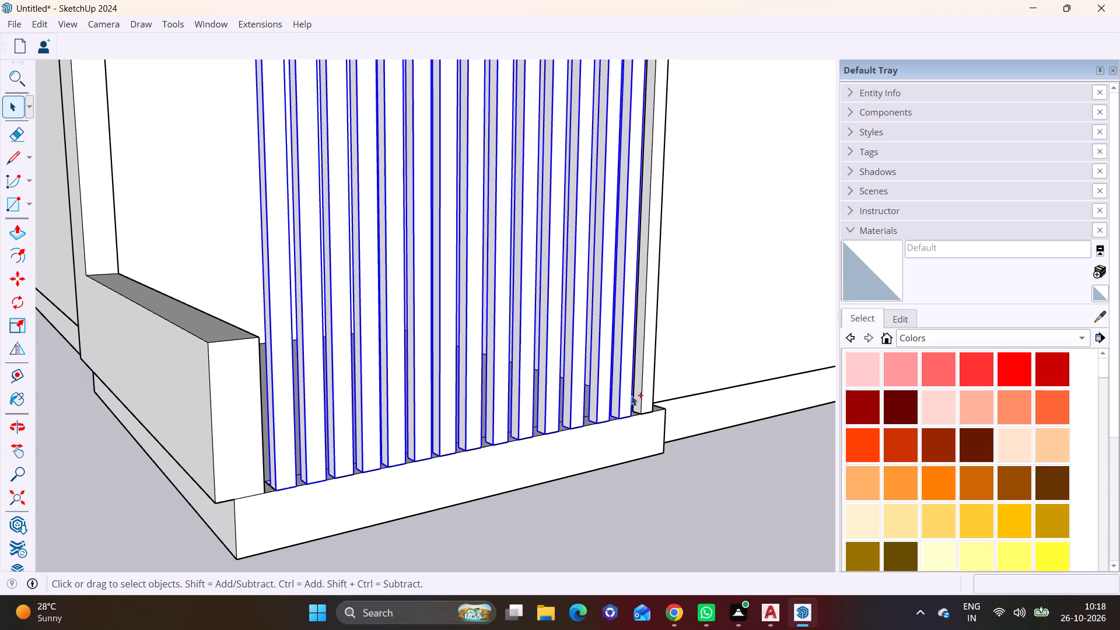
{"action": "left_click", "coordinate": [643, 394], "text": "ctrl"}
{"action": "scroll", "coordinate": [616, 384], "scroll_direction": "up", "scroll_amount": 4}
{"action": "key", "text": "m"}
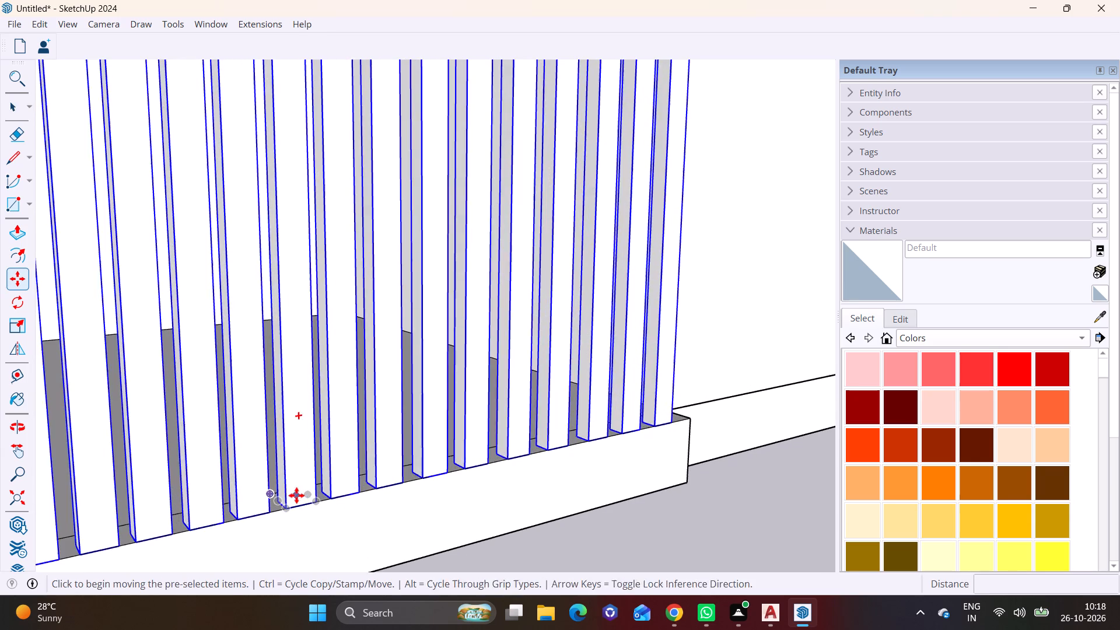
{"action": "middle_click_drag", "start_coordinate": [290, 493], "coordinate": [450, 423]}
{"action": "left_click", "coordinate": [188, 516]}
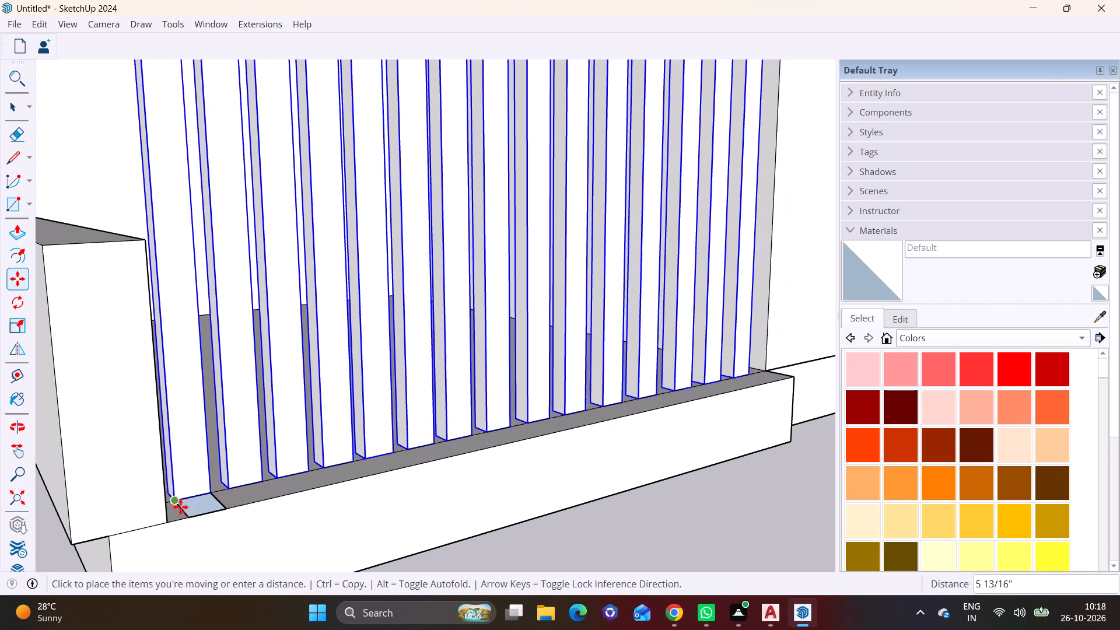
{"action": "left_click", "coordinate": [176, 506]}
{"action": "key", "text": "space"}
{"action": "left_click", "coordinate": [503, 548]}
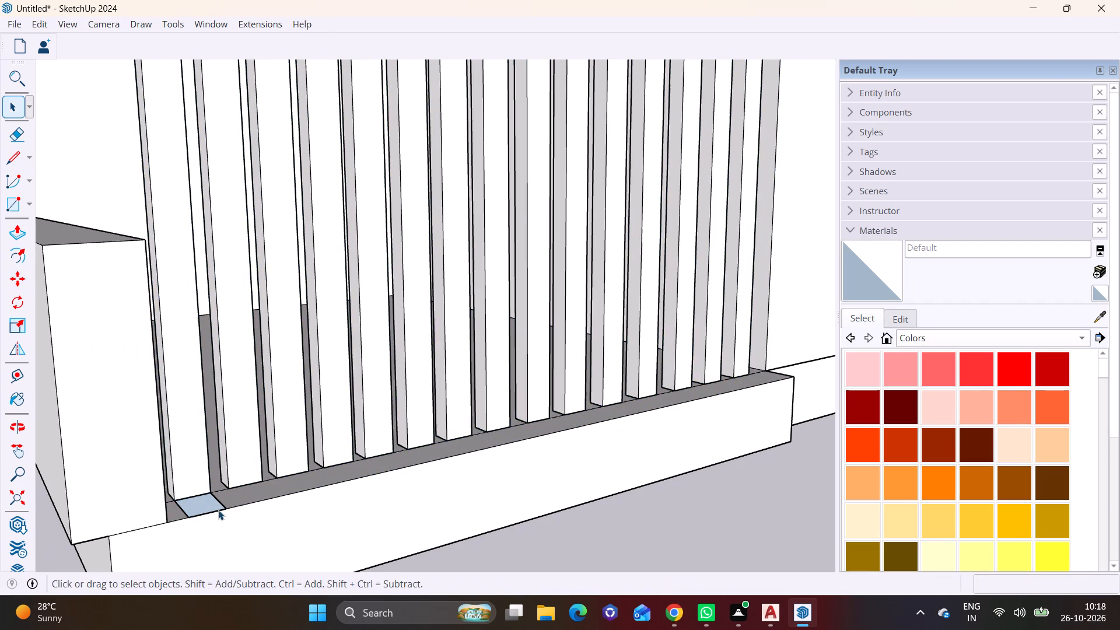
Delete the two leftover post footprint edges on the slab ledge beside the low parapet.
{"action": "scroll", "coordinate": [215, 508], "scroll_direction": "down", "scroll_amount": 1}
{"action": "left_click", "coordinate": [186, 513]}
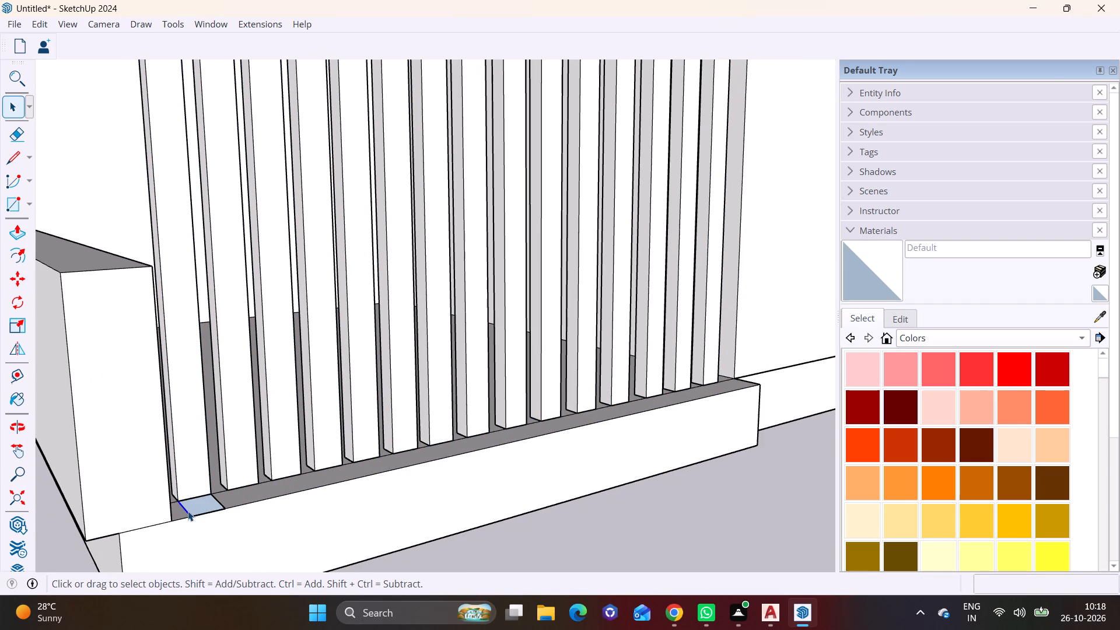
{"action": "key", "text": "Delete"}
{"action": "left_click", "coordinate": [218, 503]}
{"action": "key", "text": "Delete"}
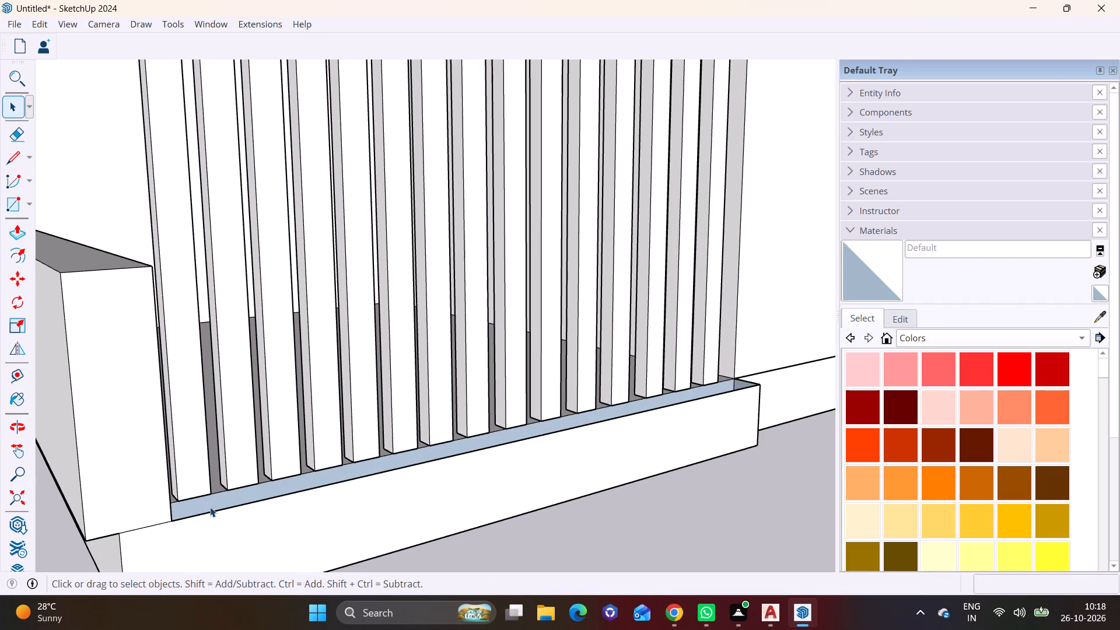
Paint the ledge strip in front of the posts and its small end piece with Color M00.
{"action": "left_click", "coordinate": [201, 506]}
{"action": "scroll", "coordinate": [898, 524], "scroll_direction": "down", "scroll_amount": 4}
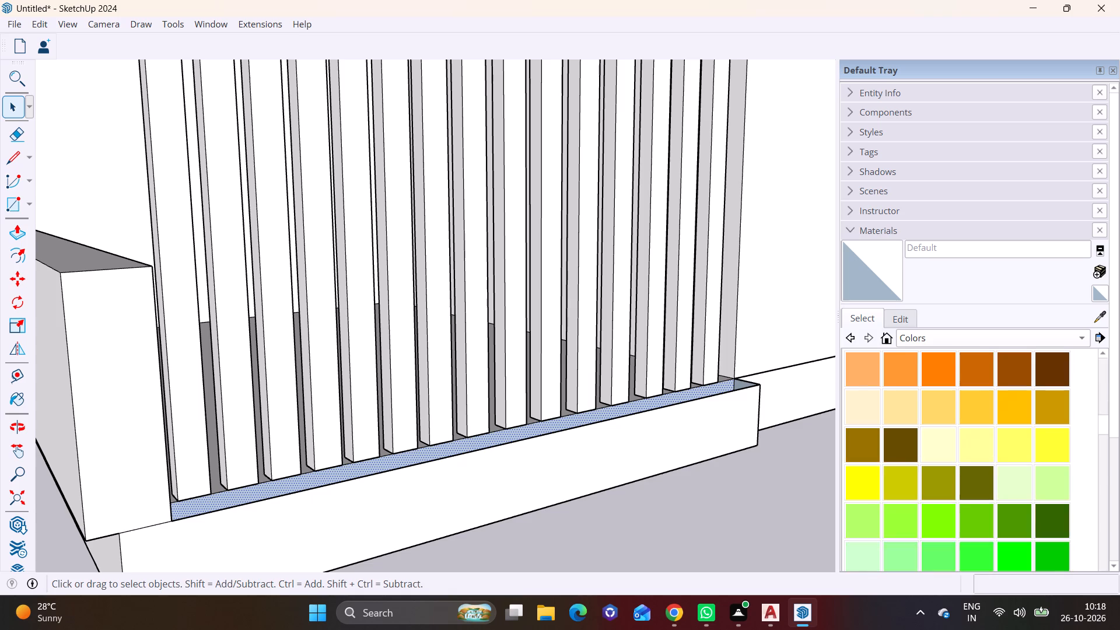
{"action": "scroll", "coordinate": [864, 467], "scroll_direction": "down", "scroll_amount": 10}
{"action": "left_click", "coordinate": [863, 471]}
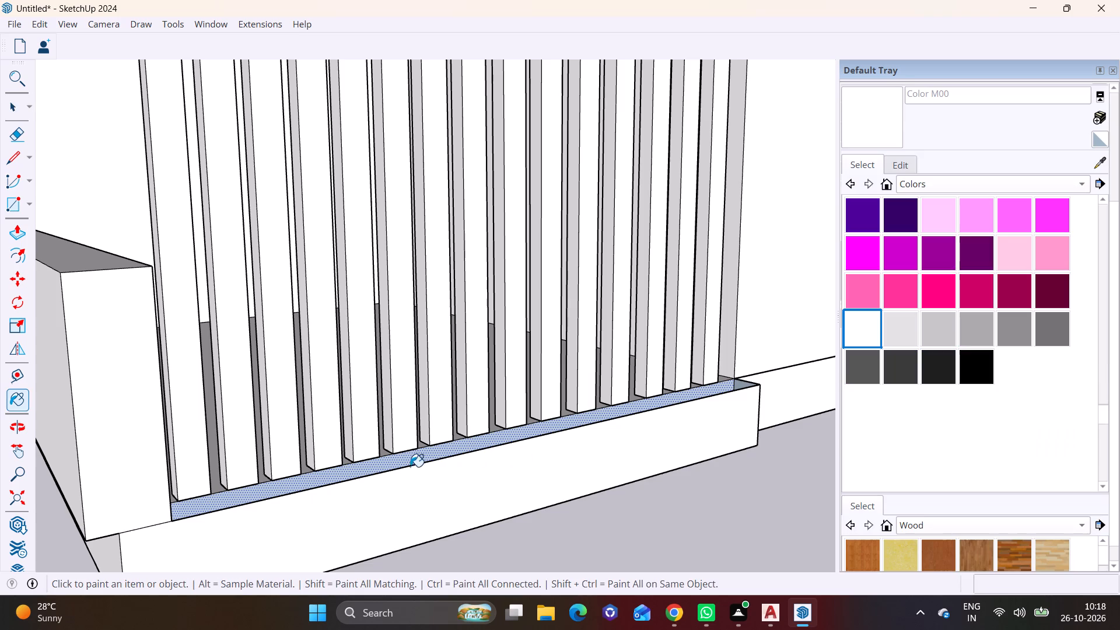
{"action": "left_click", "coordinate": [363, 469]}
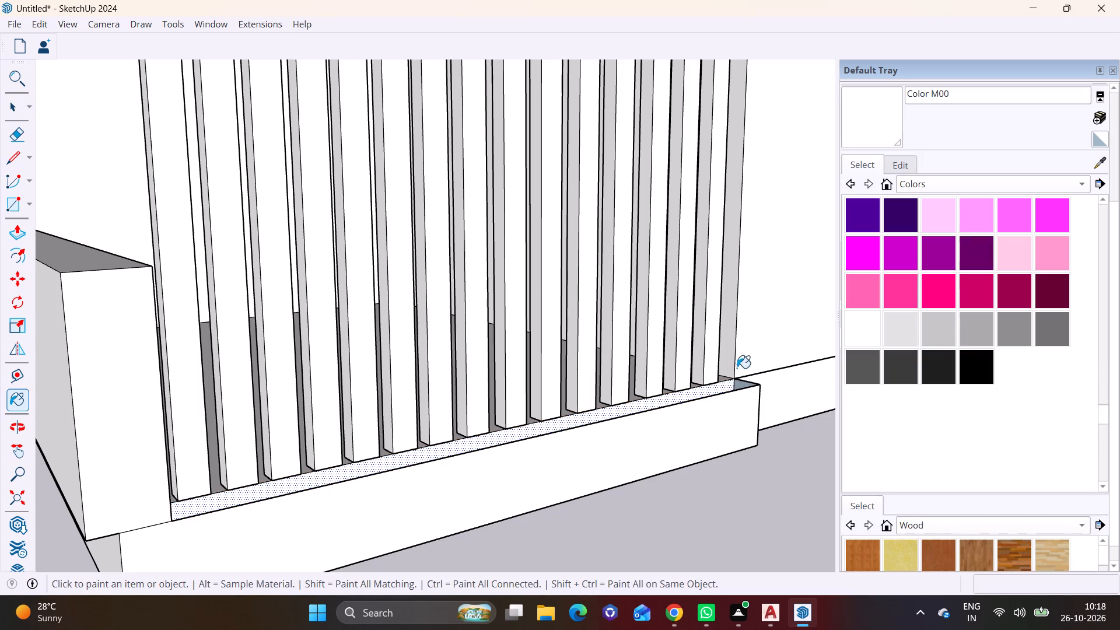
{"action": "left_click", "coordinate": [741, 387]}
{"action": "scroll", "coordinate": [741, 387], "scroll_direction": "up", "scroll_amount": 3}
{"action": "key", "text": "space"}
{"action": "left_click", "coordinate": [754, 458]}
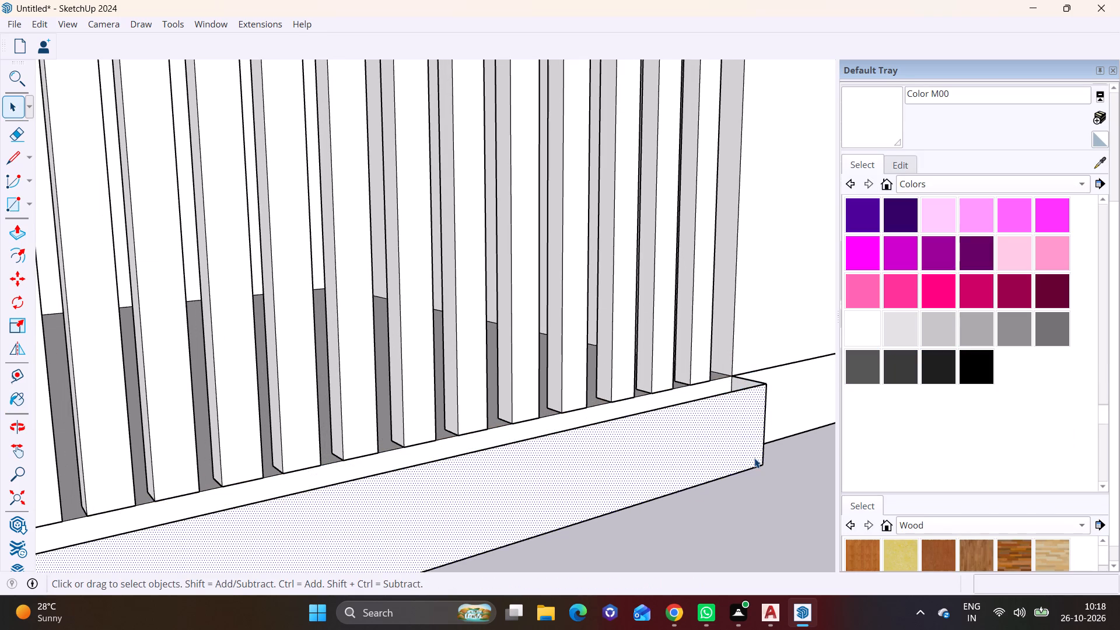
Draw a 9' 1 13/16" by 5 13/16" rectangle over the slab ledge, from the parapet's inner corner to the slab's far outer corner.
{"action": "scroll", "coordinate": [796, 439], "scroll_direction": "up", "scroll_amount": 1}
{"action": "middle_click_drag", "start_coordinate": [796, 439], "coordinate": [738, 588]}
{"action": "scroll", "coordinate": [487, 459], "scroll_direction": "down", "scroll_amount": 7}
{"action": "middle_click_drag", "start_coordinate": [429, 426], "coordinate": [463, 332], "text": "shift"}
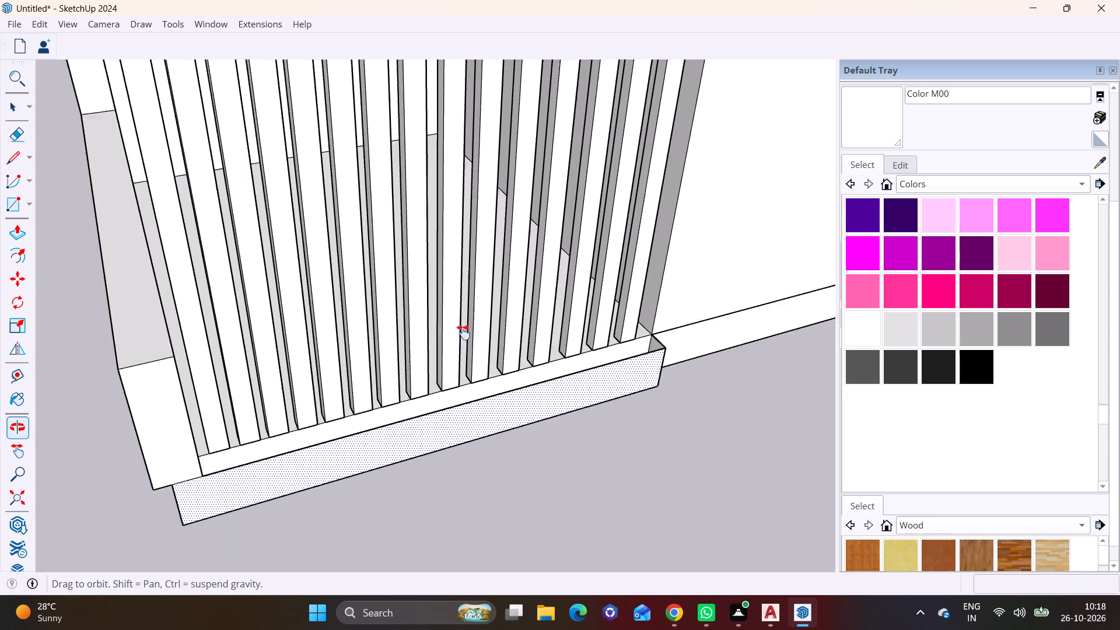
{"action": "middle_click_drag", "start_coordinate": [463, 332], "coordinate": [471, 292], "text": "shift"}
{"action": "middle_click_drag", "start_coordinate": [432, 356], "coordinate": [425, 491]}
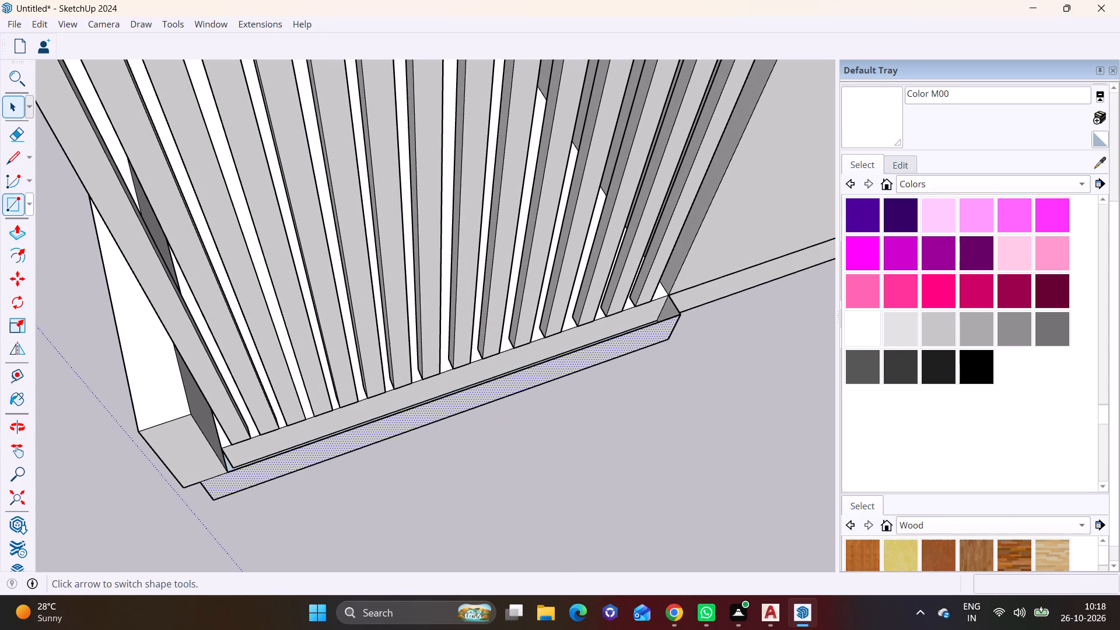
{"action": "left_click", "coordinate": [27, 203]}
{"action": "left_click", "coordinate": [33, 222]}
{"action": "scroll", "coordinate": [230, 450], "scroll_direction": "up", "scroll_amount": 2}
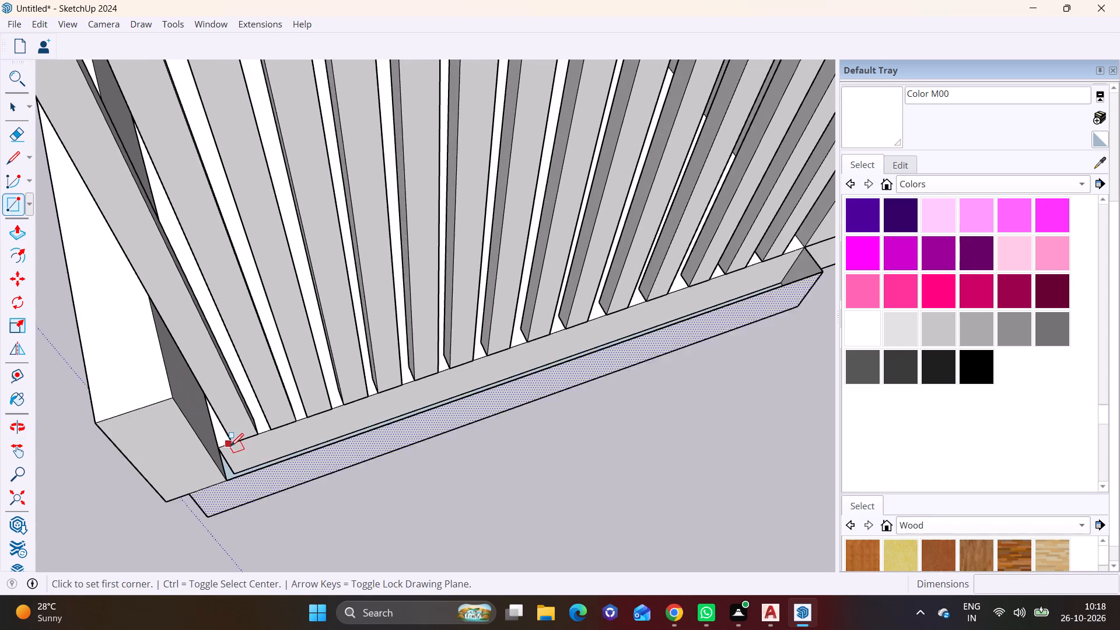
{"action": "scroll", "coordinate": [230, 446], "scroll_direction": "up", "scroll_amount": 4}
{"action": "left_click", "coordinate": [220, 448]}
{"action": "scroll", "coordinate": [323, 426], "scroll_direction": "down", "scroll_amount": 6}
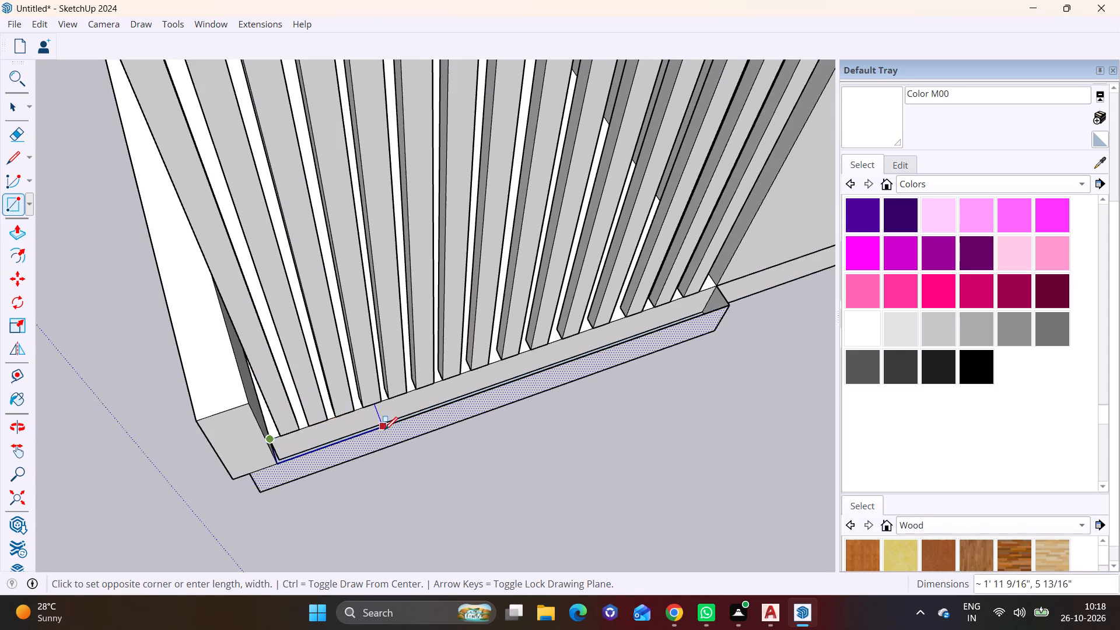
{"action": "scroll", "coordinate": [384, 430], "scroll_direction": "down", "scroll_amount": 2}
{"action": "scroll", "coordinate": [651, 327], "scroll_direction": "up", "scroll_amount": 10}
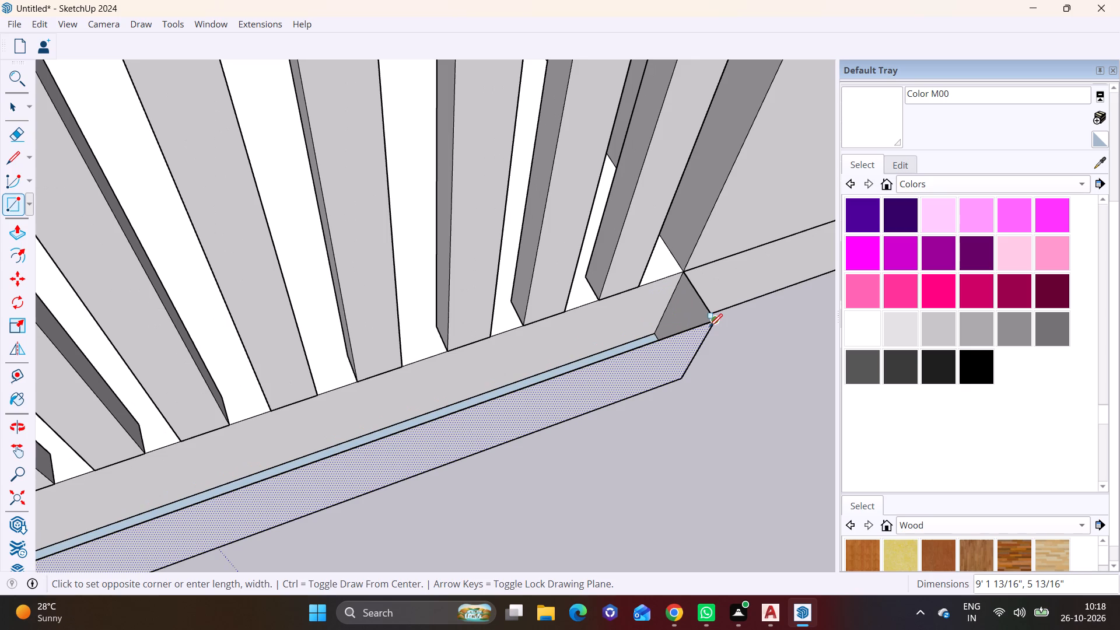
{"action": "left_click", "coordinate": [710, 325]}
{"action": "key", "text": "space"}
{"action": "left_click", "coordinate": [731, 374]}
Paint the new rectangular ledge face with Color M00 and clear the selection.
{"action": "left_click", "coordinate": [870, 324]}
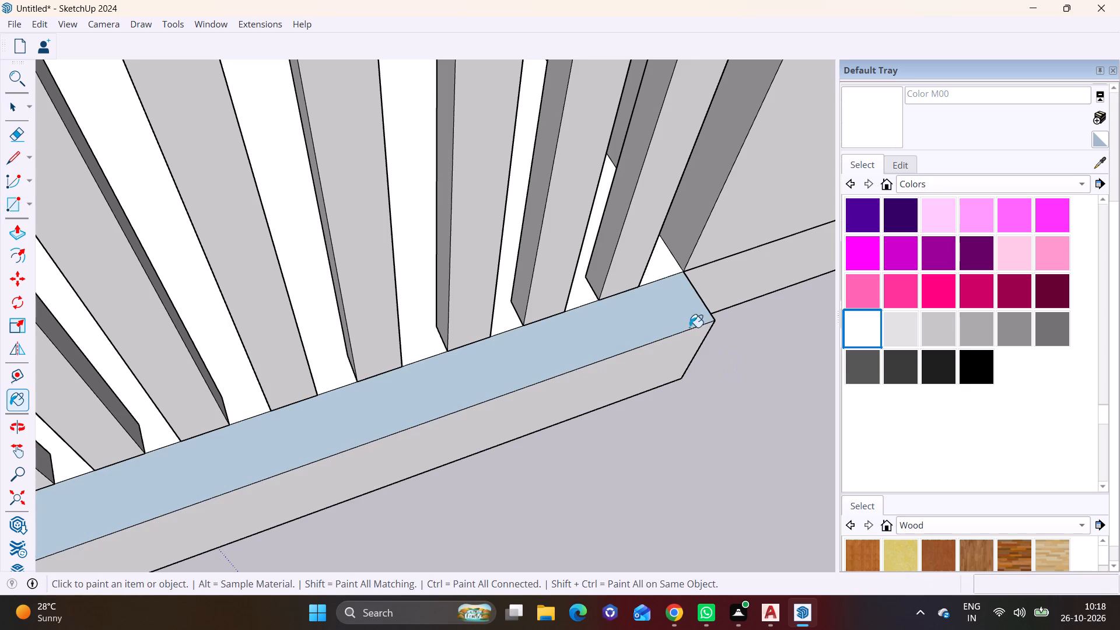
{"action": "left_click", "coordinate": [639, 325]}
{"action": "key", "text": "space"}
{"action": "left_click", "coordinate": [704, 440]}
Push the jamb face of the open bay above the lower screened bay 1' 2 9/16", flush with the jamb below.
{"action": "scroll", "coordinate": [136, 386], "scroll_direction": "down", "scroll_amount": 11}
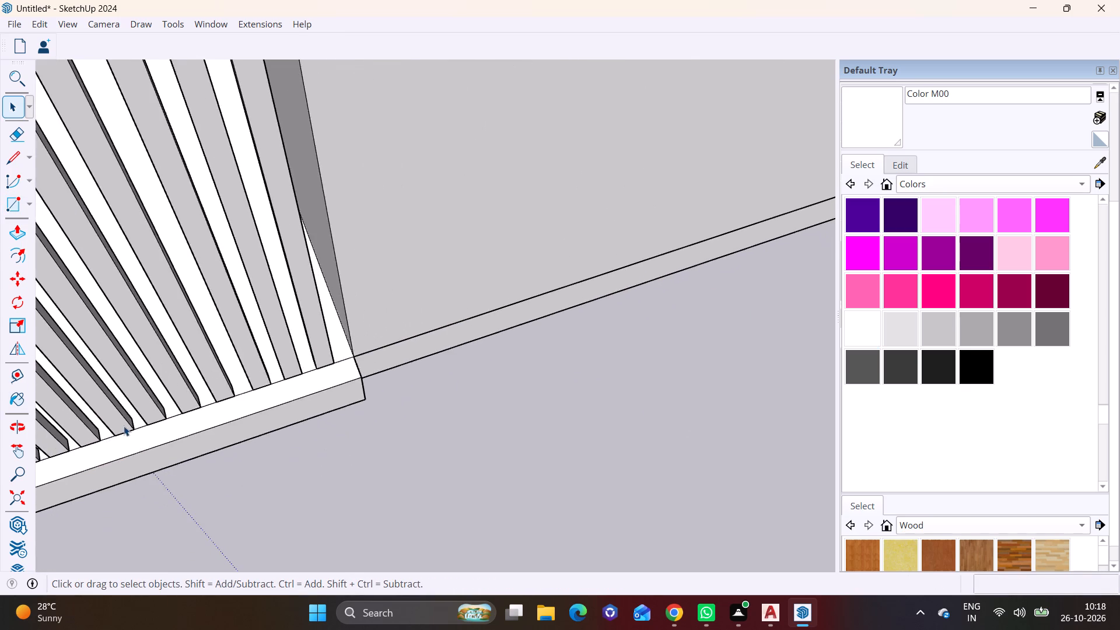
{"action": "scroll", "coordinate": [124, 426], "scroll_direction": "down", "scroll_amount": 10}
{"action": "middle_click_drag", "start_coordinate": [116, 423], "coordinate": [257, 190]}
{"action": "scroll", "coordinate": [66, 435], "scroll_direction": "down", "scroll_amount": 3}
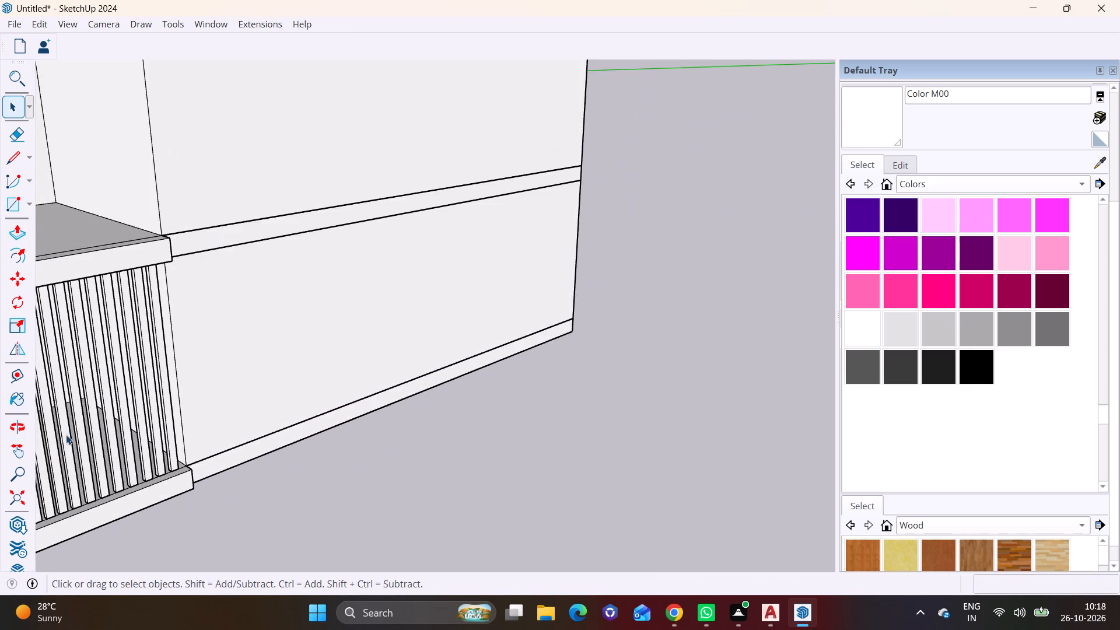
{"action": "middle_click_drag", "start_coordinate": [66, 435], "coordinate": [324, 376], "text": "shift"}
{"action": "scroll", "coordinate": [132, 293], "scroll_direction": "up", "scroll_amount": 1}
{"action": "middle_click_drag", "start_coordinate": [132, 268], "coordinate": [110, 357], "text": "shift"}
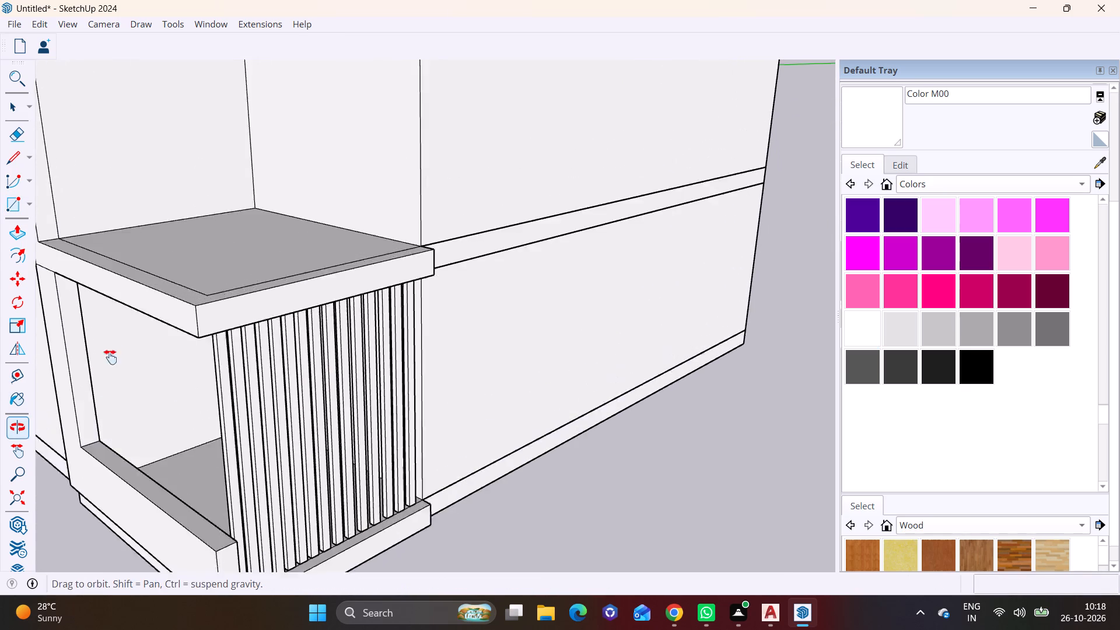
{"action": "middle_click_drag", "start_coordinate": [110, 357], "coordinate": [107, 374], "text": "shift"}
{"action": "middle_click_drag", "start_coordinate": [108, 367], "coordinate": [107, 489]}
{"action": "scroll", "coordinate": [80, 415], "scroll_direction": "up", "scroll_amount": 3}
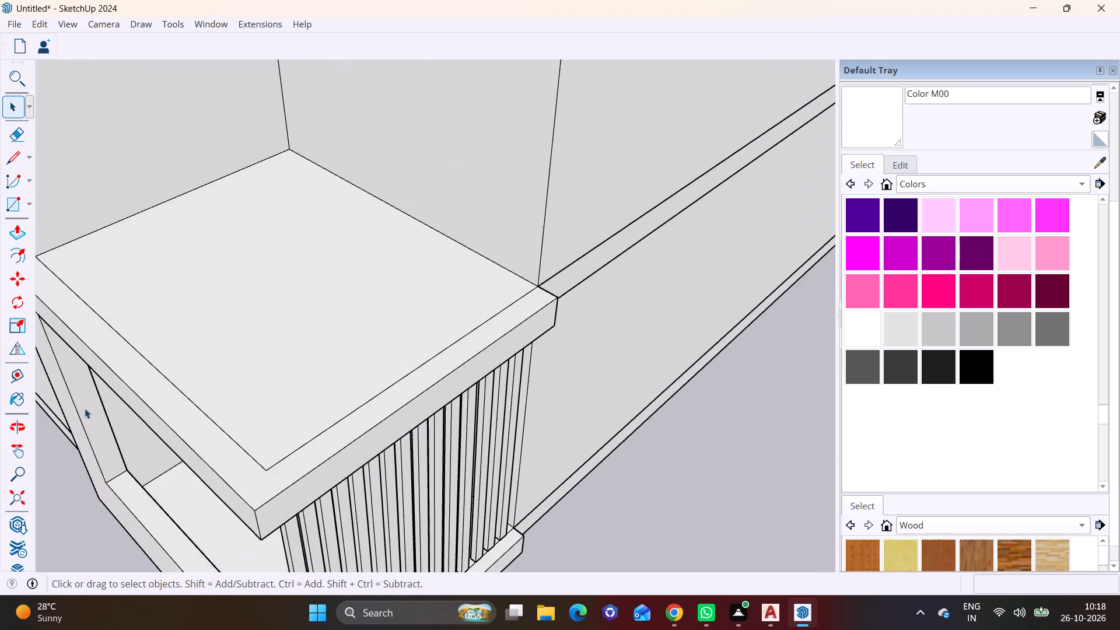
{"action": "scroll", "coordinate": [85, 407], "scroll_direction": "down", "scroll_amount": 2}
{"action": "middle_click_drag", "start_coordinate": [114, 408], "coordinate": [428, 331]}
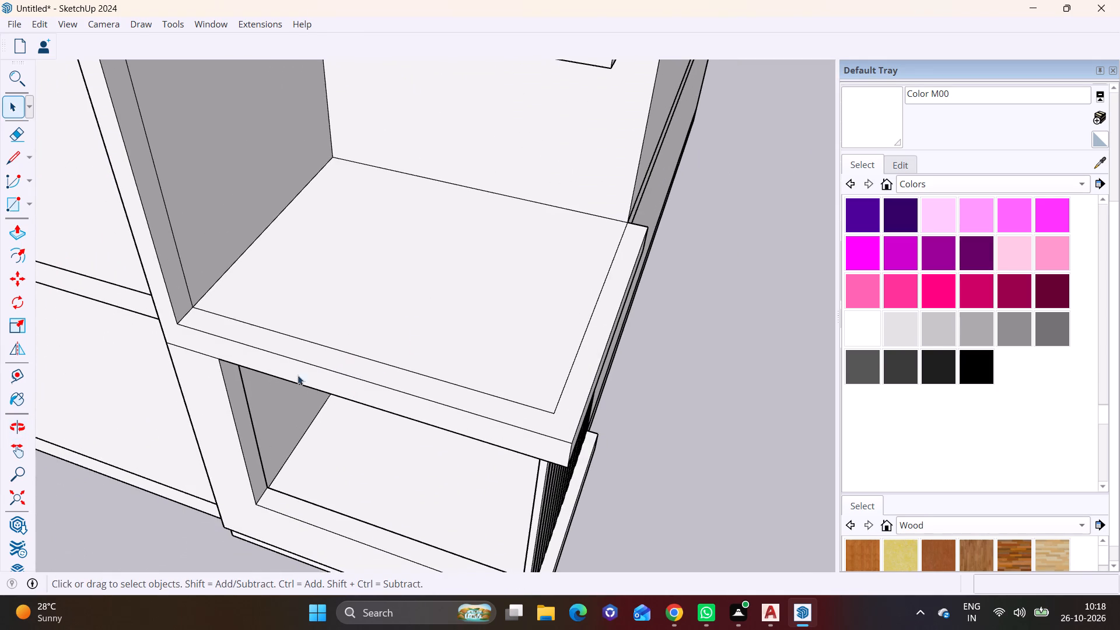
{"action": "middle_click_drag", "start_coordinate": [201, 418], "coordinate": [286, 232]}
{"action": "scroll", "coordinate": [218, 226], "scroll_direction": "up", "scroll_amount": 3}
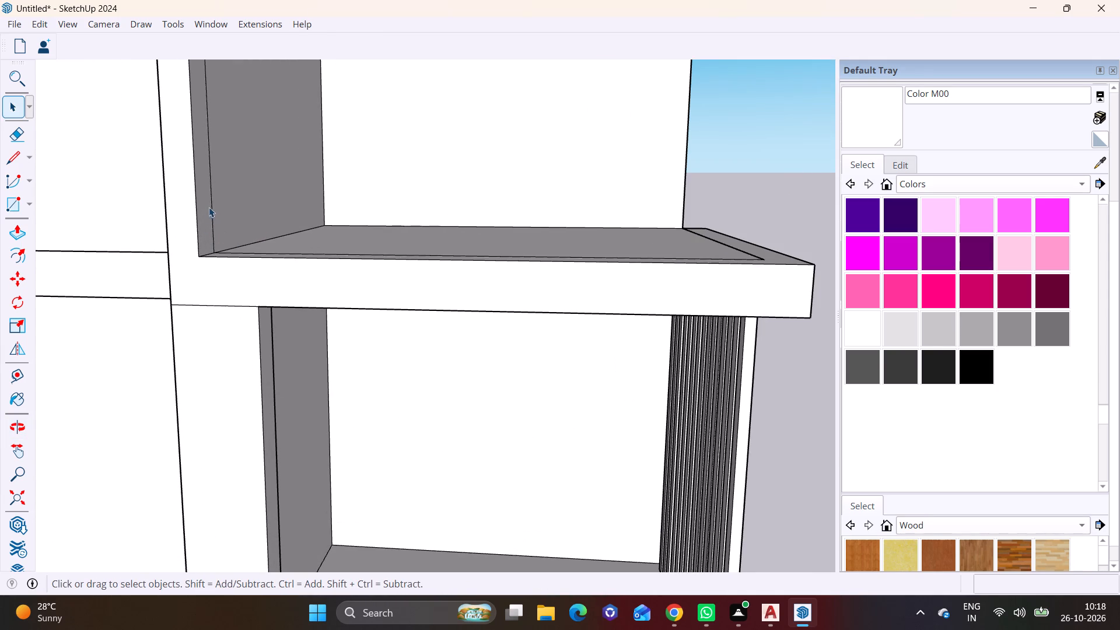
{"action": "left_click", "coordinate": [204, 205]}
{"action": "left_click", "coordinate": [16, 234]}
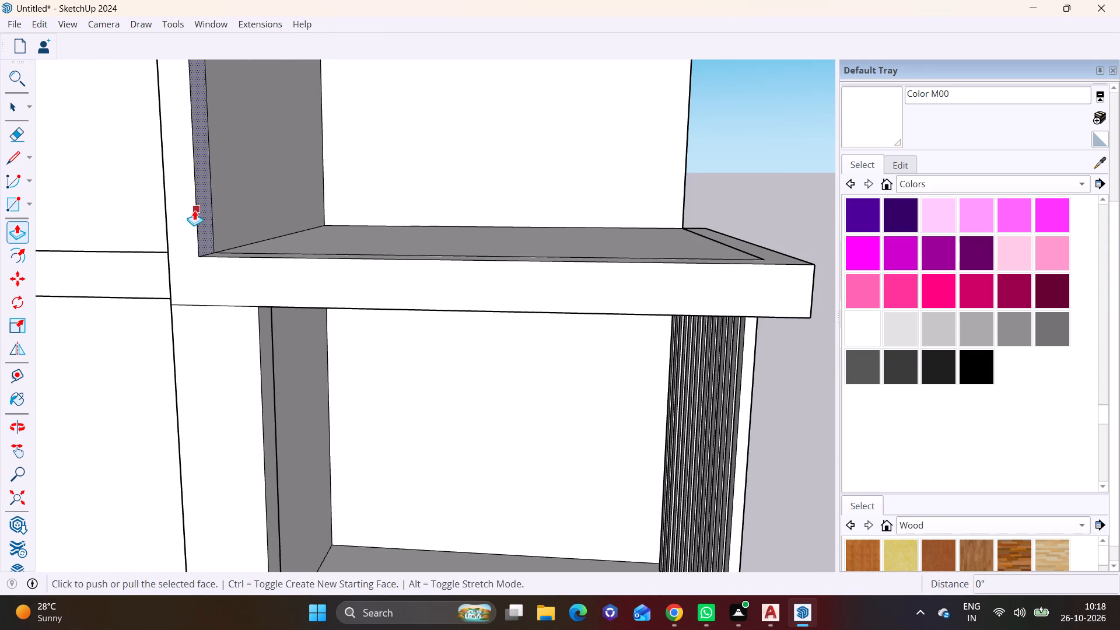
{"action": "left_click", "coordinate": [195, 209]}
{"action": "left_click", "coordinate": [263, 320]}
{"action": "scroll", "coordinate": [249, 253], "scroll_direction": "down", "scroll_amount": 4}
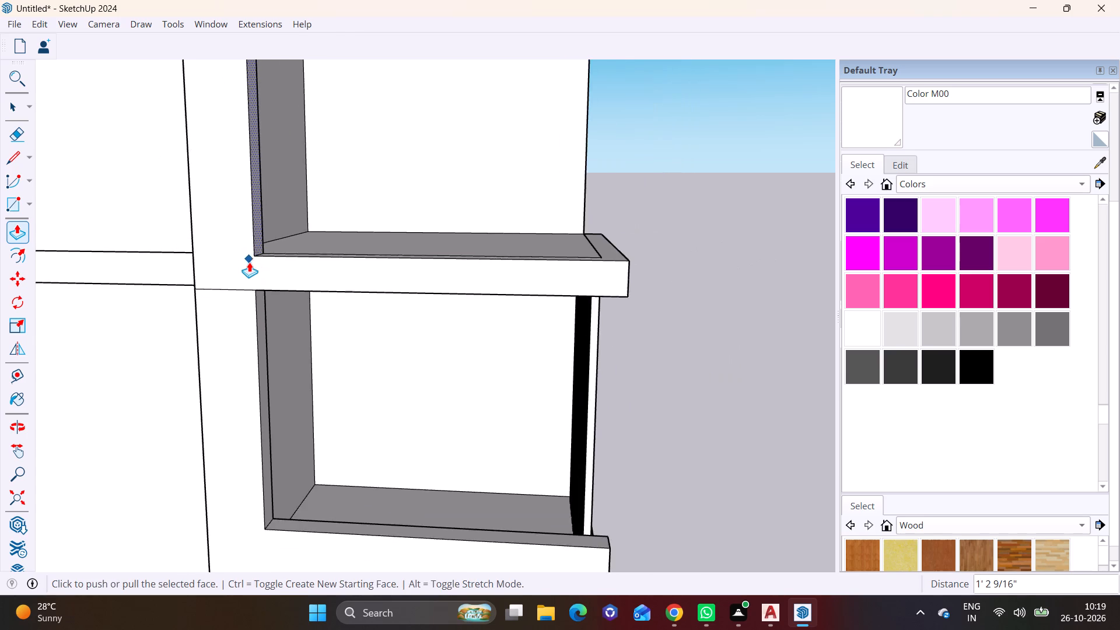
{"action": "scroll", "coordinate": [249, 262], "scroll_direction": "down", "scroll_amount": 6}
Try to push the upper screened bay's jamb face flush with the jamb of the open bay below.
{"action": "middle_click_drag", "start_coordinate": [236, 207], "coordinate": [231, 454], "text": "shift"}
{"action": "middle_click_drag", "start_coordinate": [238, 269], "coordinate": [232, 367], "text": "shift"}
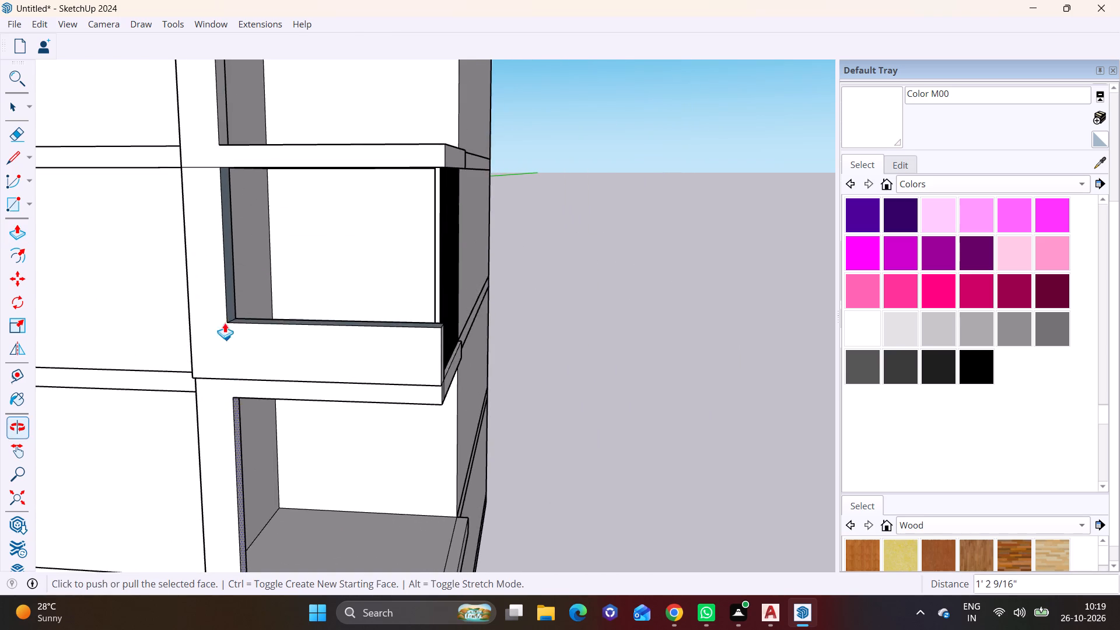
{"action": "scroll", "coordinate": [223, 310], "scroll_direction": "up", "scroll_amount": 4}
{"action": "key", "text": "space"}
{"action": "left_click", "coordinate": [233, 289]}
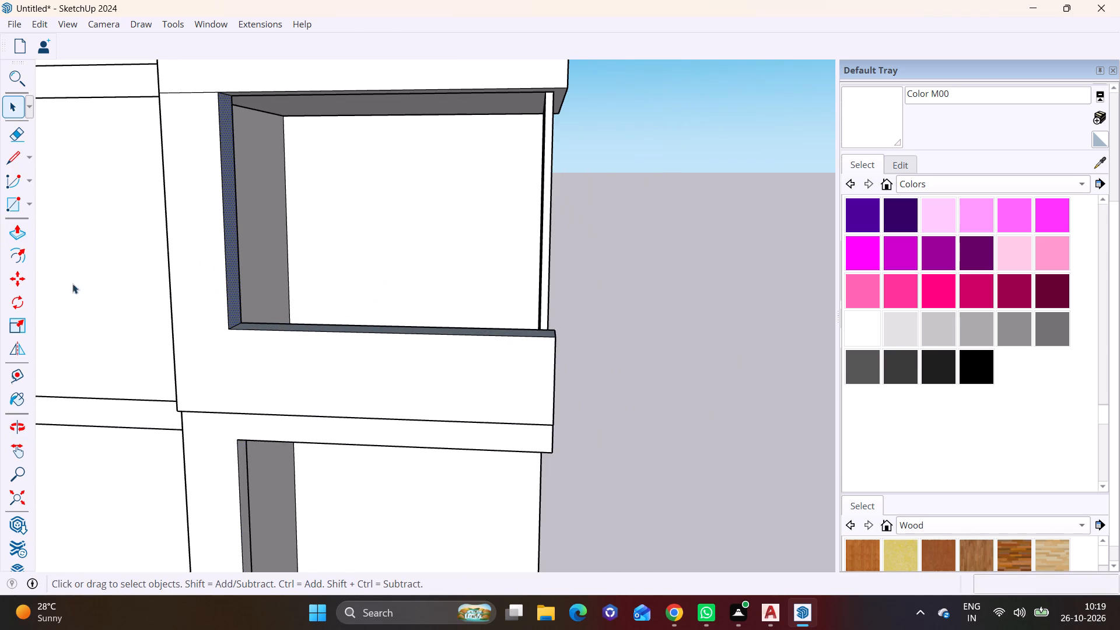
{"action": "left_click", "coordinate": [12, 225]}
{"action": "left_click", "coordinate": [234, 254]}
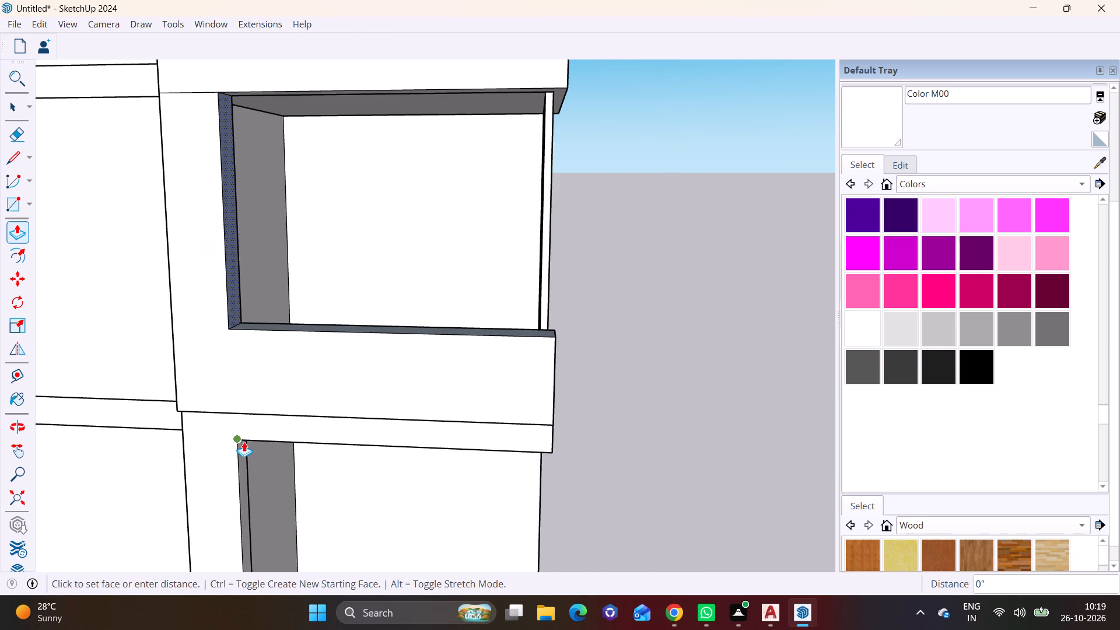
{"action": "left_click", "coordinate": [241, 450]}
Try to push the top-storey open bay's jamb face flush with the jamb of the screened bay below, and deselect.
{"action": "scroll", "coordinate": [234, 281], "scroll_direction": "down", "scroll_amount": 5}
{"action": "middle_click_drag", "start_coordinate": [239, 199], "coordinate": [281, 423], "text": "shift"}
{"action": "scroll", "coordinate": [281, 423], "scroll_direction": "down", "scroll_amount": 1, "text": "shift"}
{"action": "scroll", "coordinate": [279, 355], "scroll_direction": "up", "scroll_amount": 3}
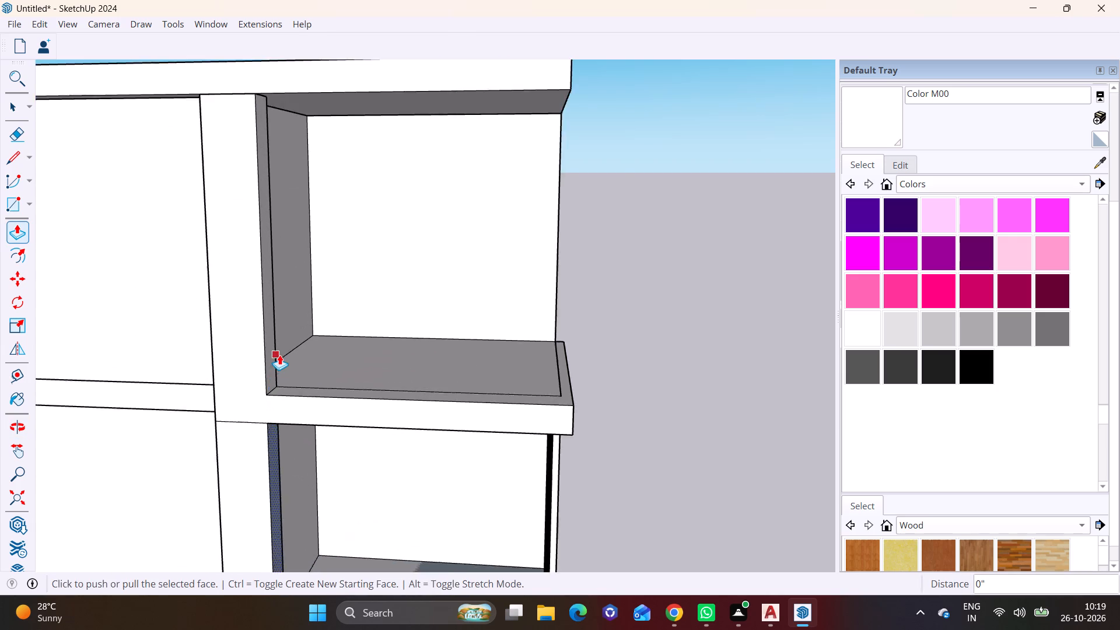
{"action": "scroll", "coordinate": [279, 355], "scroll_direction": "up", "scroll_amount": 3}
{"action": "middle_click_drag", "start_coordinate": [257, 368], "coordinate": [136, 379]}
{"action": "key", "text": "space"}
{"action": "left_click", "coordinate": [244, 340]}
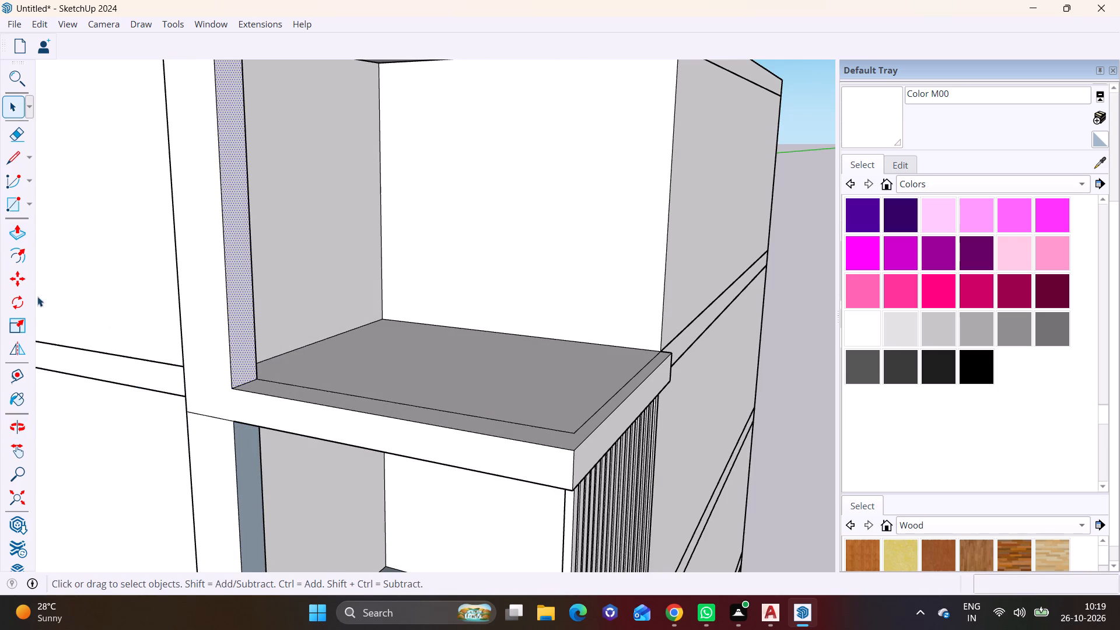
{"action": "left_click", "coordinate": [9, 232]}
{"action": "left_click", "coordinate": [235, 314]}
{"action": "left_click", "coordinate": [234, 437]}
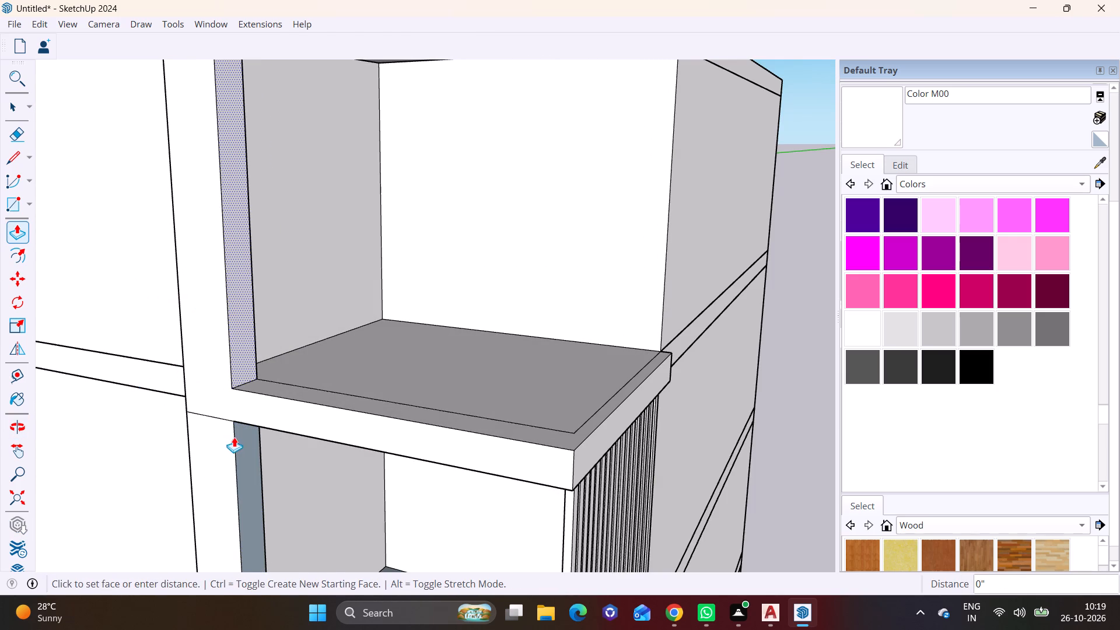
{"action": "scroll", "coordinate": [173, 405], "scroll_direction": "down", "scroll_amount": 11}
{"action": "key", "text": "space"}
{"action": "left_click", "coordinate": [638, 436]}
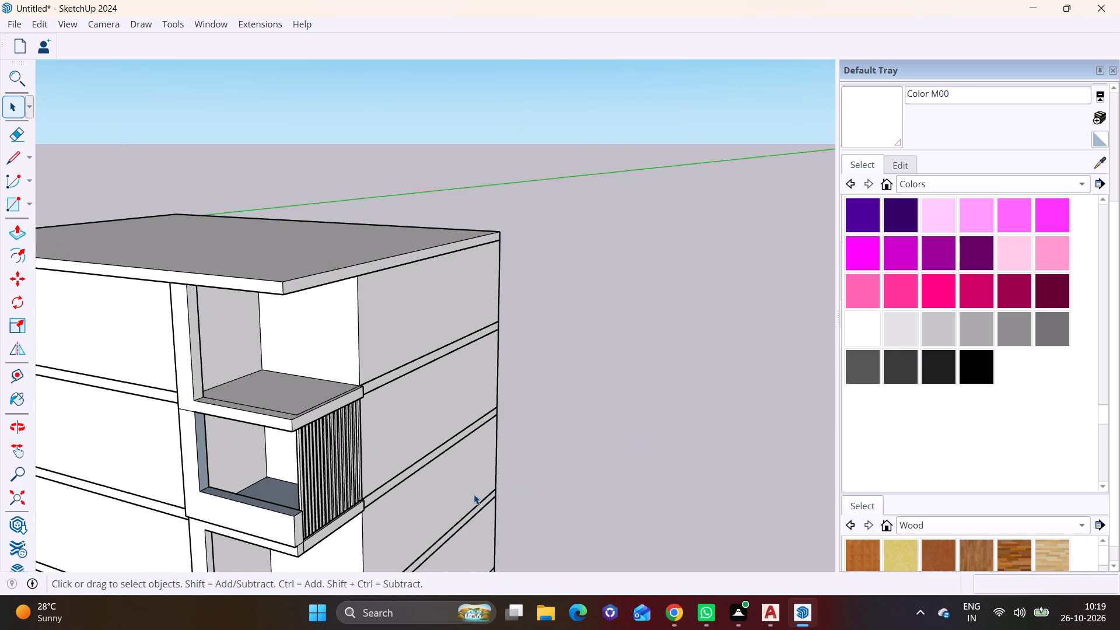
Paint the upper screened bay's jamb face and the top face of its parapet with Color M00, and clear the selection.
{"action": "middle_click_drag", "start_coordinate": [468, 492], "coordinate": [521, 322]}
{"action": "middle_click_drag", "start_coordinate": [176, 320], "coordinate": [123, 442]}
{"action": "scroll", "coordinate": [249, 351], "scroll_direction": "up", "scroll_amount": 5}
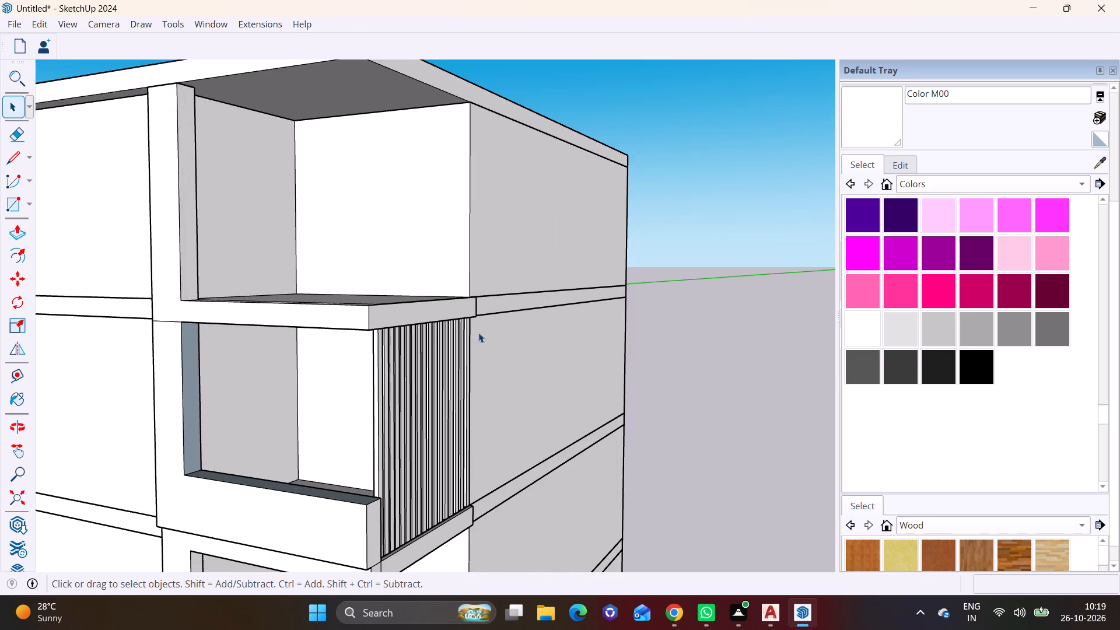
{"action": "left_click", "coordinate": [857, 322]}
{"action": "left_click", "coordinate": [190, 418]}
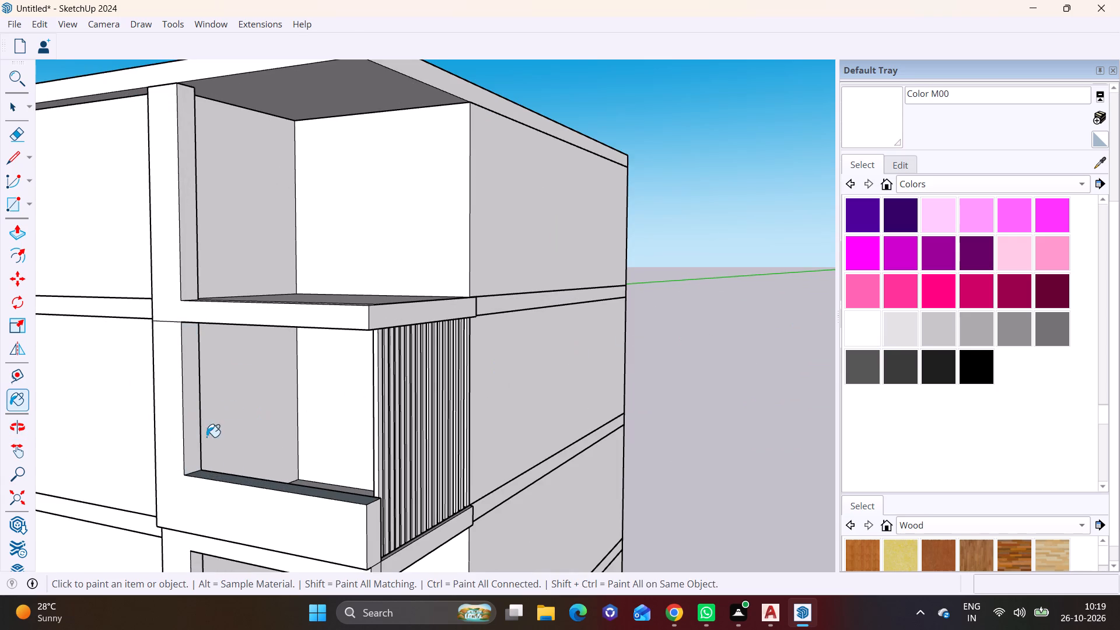
{"action": "left_click", "coordinate": [237, 478]}
{"action": "scroll", "coordinate": [237, 478], "scroll_direction": "down", "scroll_amount": 3}
{"action": "middle_click_drag", "start_coordinate": [232, 475], "coordinate": [240, 264]}
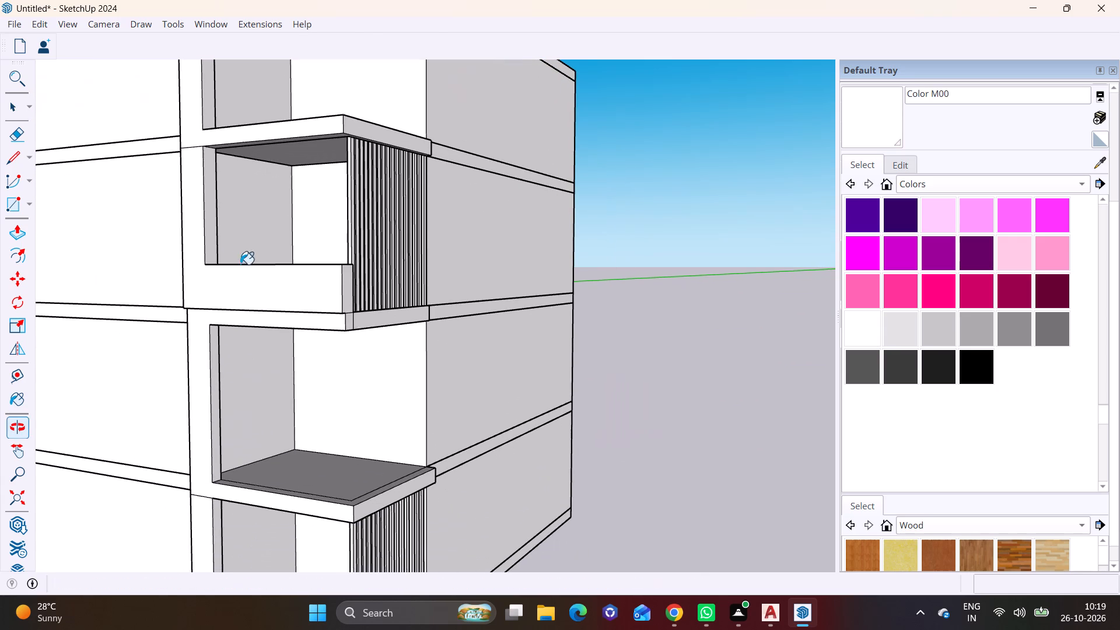
{"action": "key", "text": "space"}
{"action": "left_click", "coordinate": [715, 421]}
Delete the stray short vertical edge on the slab's side face beneath the upper screened bay's posts.
{"action": "middle_click_drag", "start_coordinate": [464, 433], "coordinate": [533, 370]}
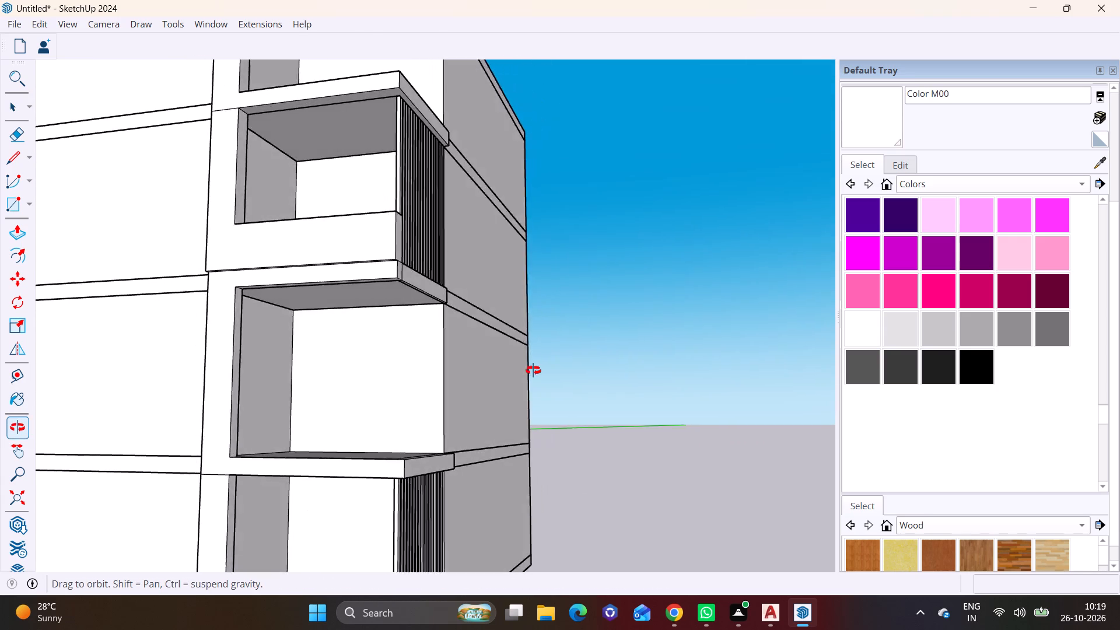
{"action": "middle_click_drag", "start_coordinate": [533, 370], "coordinate": [290, 429]}
{"action": "scroll", "coordinate": [254, 302], "scroll_direction": "up", "scroll_amount": 6}
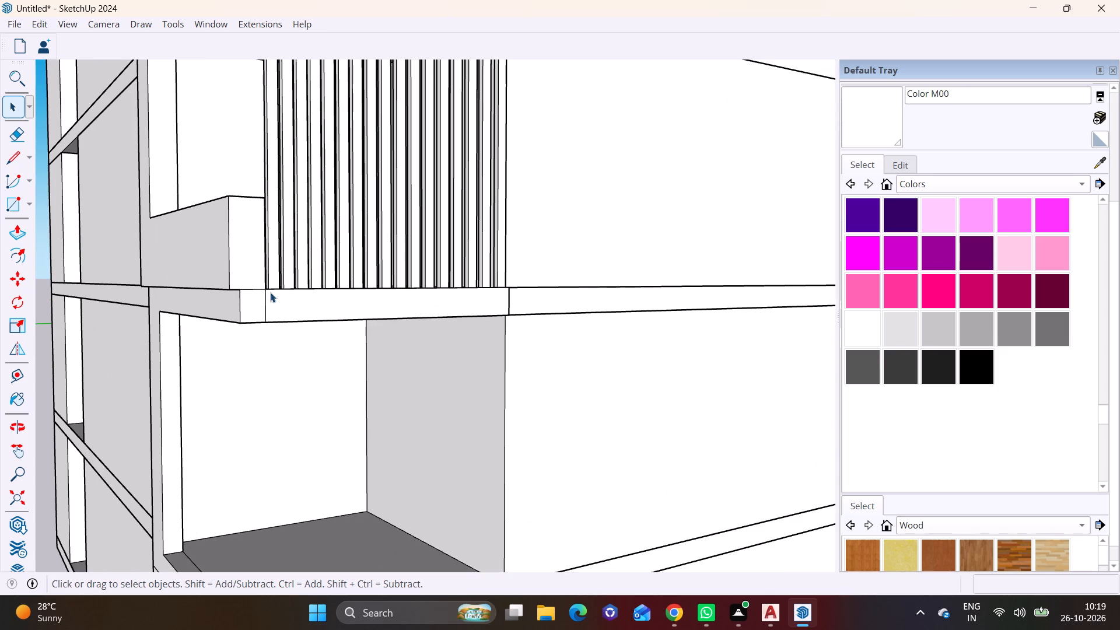
{"action": "left_click", "coordinate": [265, 308]}
{"action": "key", "text": "Delete"}
Draw a rectangle about 9 7/16" by 9' 1 13/16" along the post-side edge of the floor in the open bay above the lower screened bay.
{"action": "scroll", "coordinate": [269, 336], "scroll_direction": "down", "scroll_amount": 1}
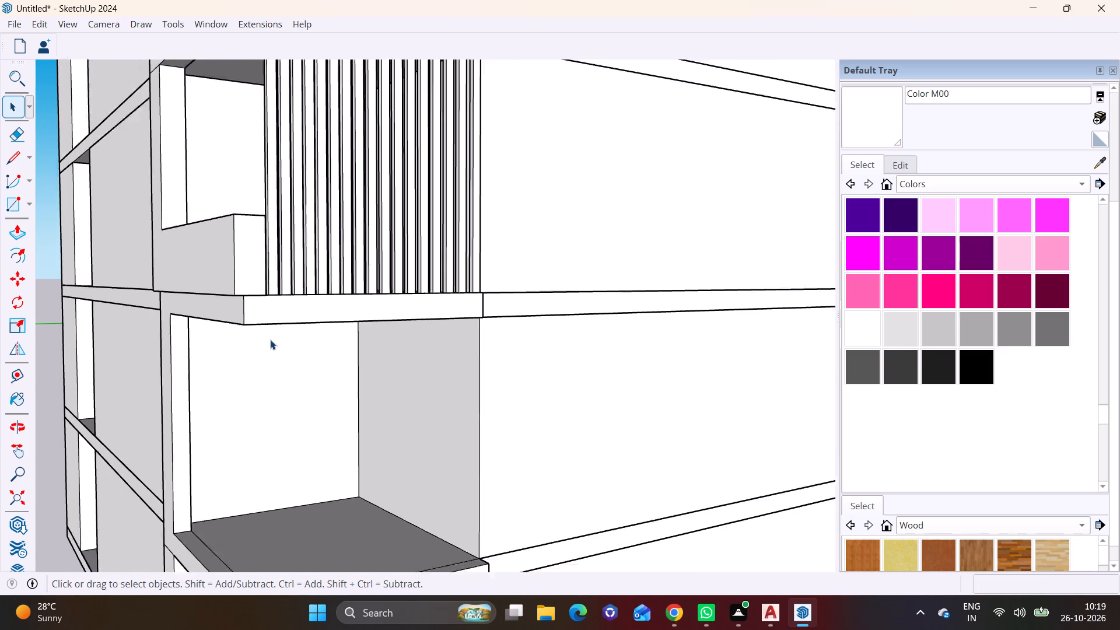
{"action": "scroll", "coordinate": [270, 339], "scroll_direction": "down", "scroll_amount": 6}
{"action": "middle_click_drag", "start_coordinate": [313, 411], "coordinate": [308, 243], "text": "shift"}
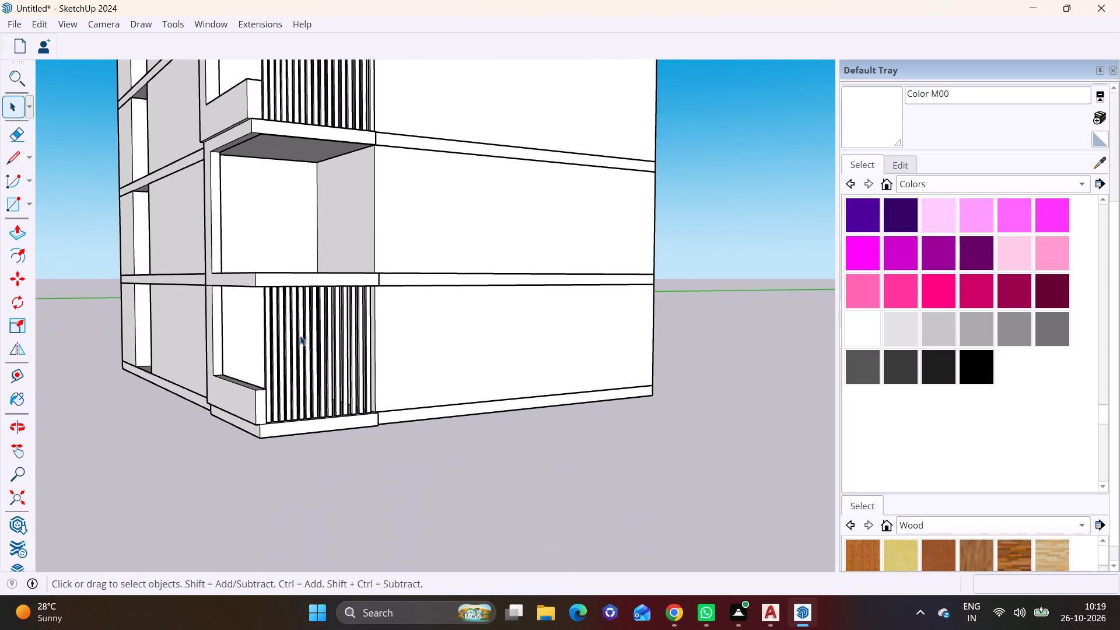
{"action": "middle_click_drag", "start_coordinate": [249, 358], "coordinate": [177, 314]}
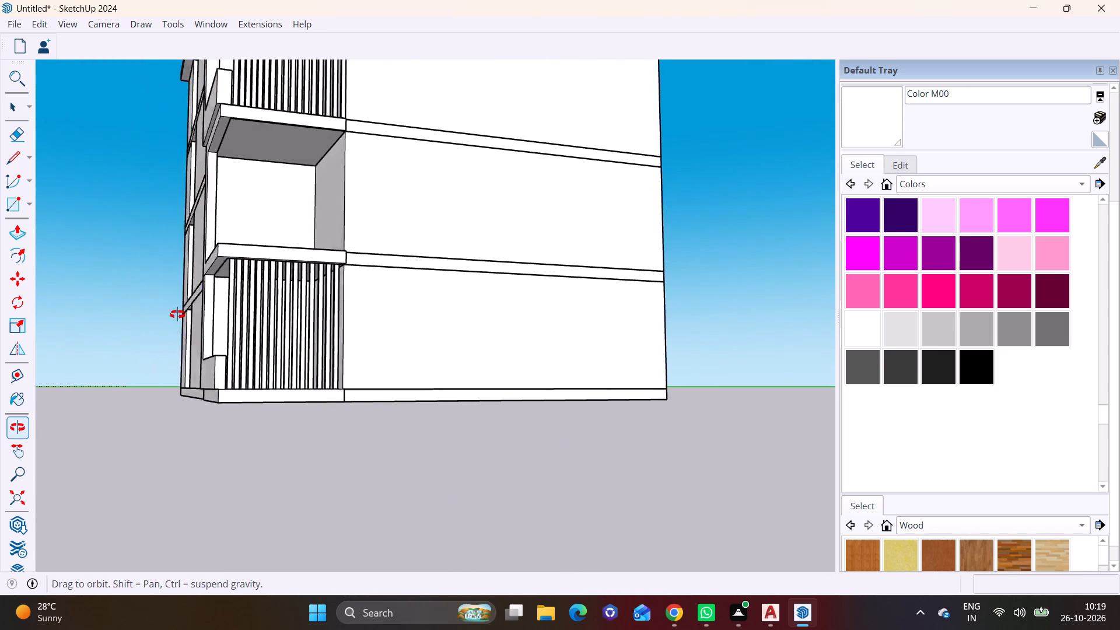
{"action": "middle_click_drag", "start_coordinate": [177, 314], "coordinate": [239, 446]}
{"action": "scroll", "coordinate": [254, 383], "scroll_direction": "down", "scroll_amount": 2}
{"action": "middle_click_drag", "start_coordinate": [289, 365], "coordinate": [323, 450]}
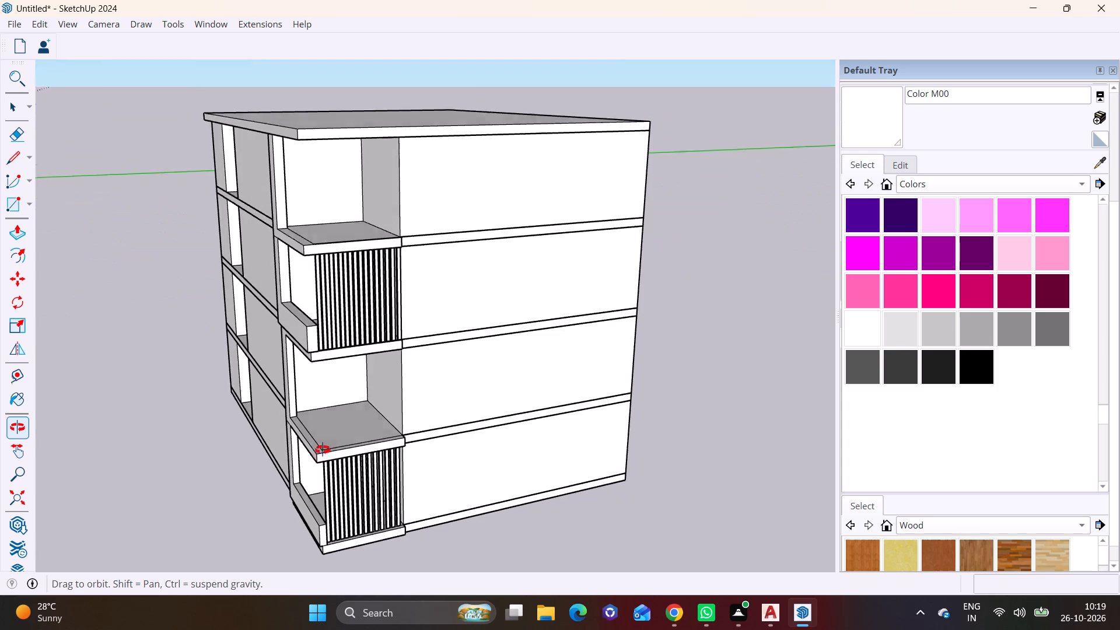
{"action": "middle_click_drag", "start_coordinate": [323, 450], "coordinate": [322, 471]}
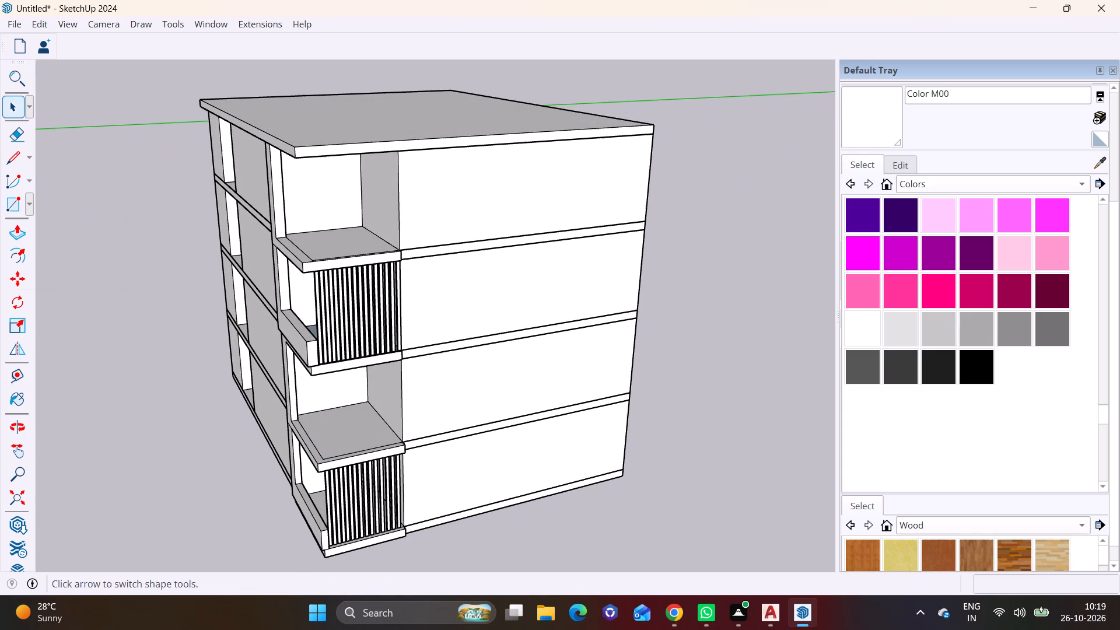
{"action": "left_click", "coordinate": [31, 201]}
{"action": "left_click", "coordinate": [40, 228]}
{"action": "scroll", "coordinate": [343, 429], "scroll_direction": "up", "scroll_amount": 4, "text": "shift"}
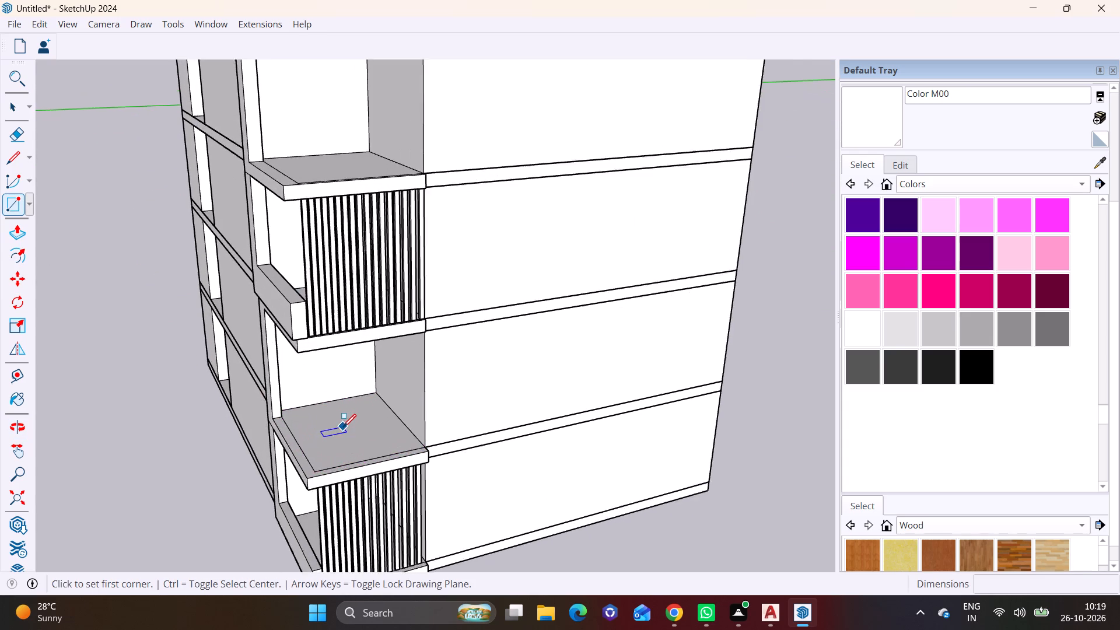
{"action": "scroll", "coordinate": [334, 425], "scroll_direction": "up", "scroll_amount": 1, "text": "shift"}
{"action": "middle_click_drag", "start_coordinate": [334, 425], "coordinate": [278, 330], "text": "shift"}
{"action": "scroll", "coordinate": [306, 341], "scroll_direction": "up", "scroll_amount": 2}
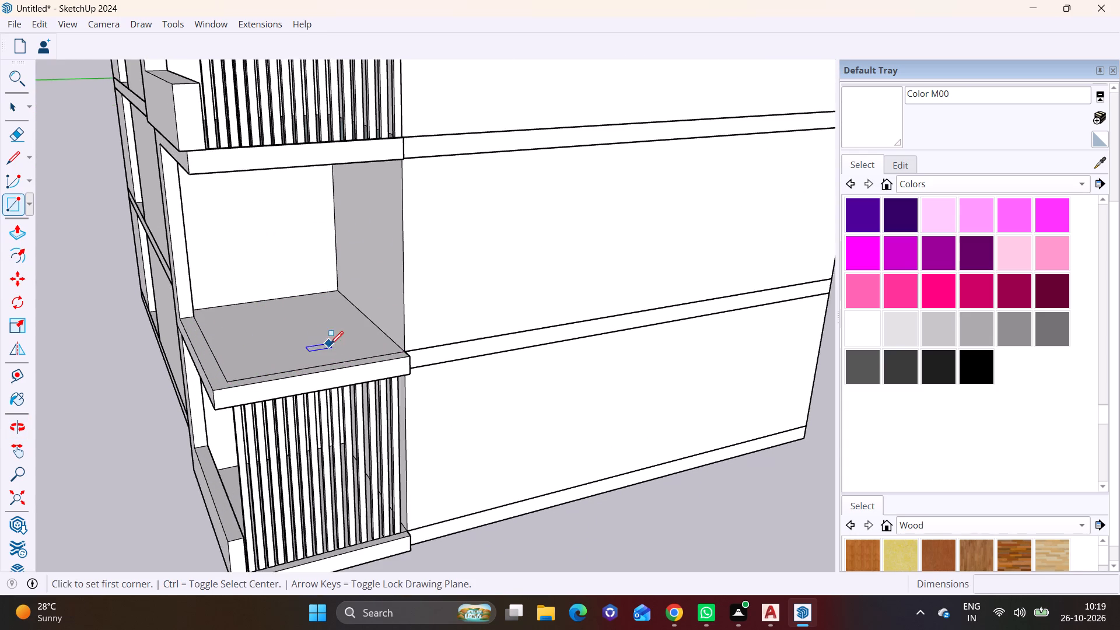
{"action": "scroll", "coordinate": [330, 344], "scroll_direction": "up", "scroll_amount": 1}
{"action": "middle_click_drag", "start_coordinate": [327, 348], "coordinate": [329, 407]}
{"action": "scroll", "coordinate": [376, 399], "scroll_direction": "up", "scroll_amount": 3}
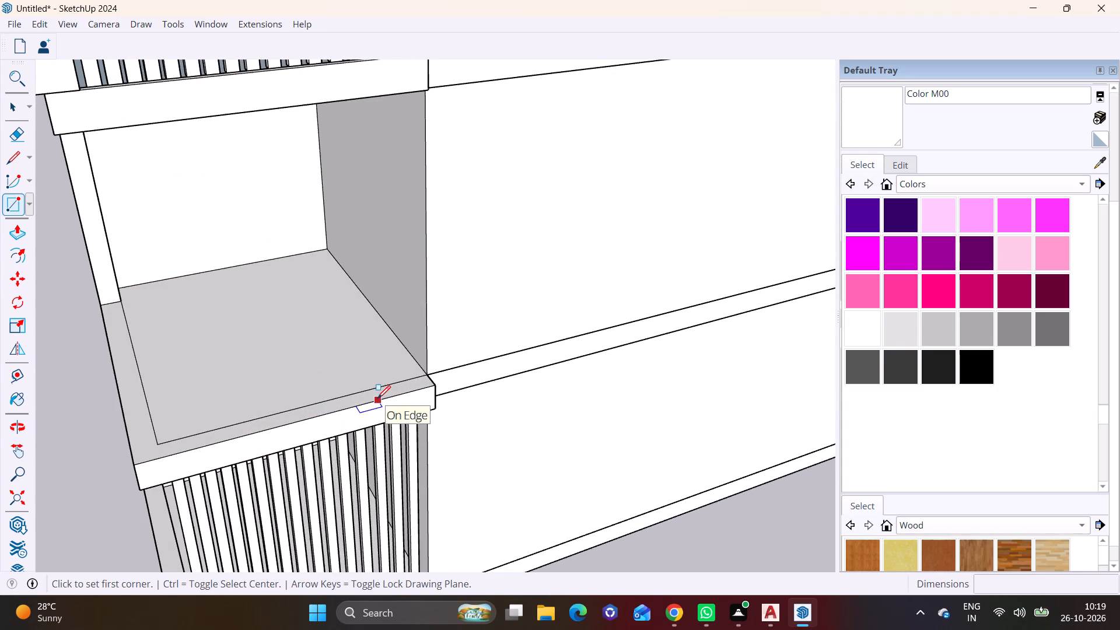
{"action": "middle_click_drag", "start_coordinate": [377, 398], "coordinate": [360, 407]}
{"action": "scroll", "coordinate": [356, 404], "scroll_direction": "up", "scroll_amount": 1}
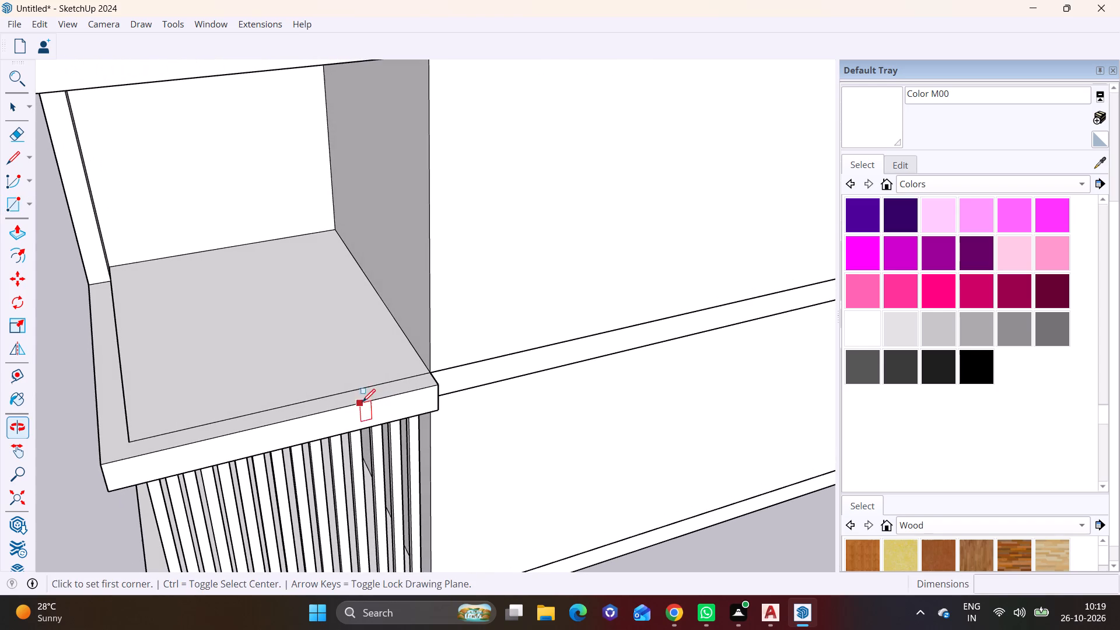
{"action": "left_click", "coordinate": [429, 372]}
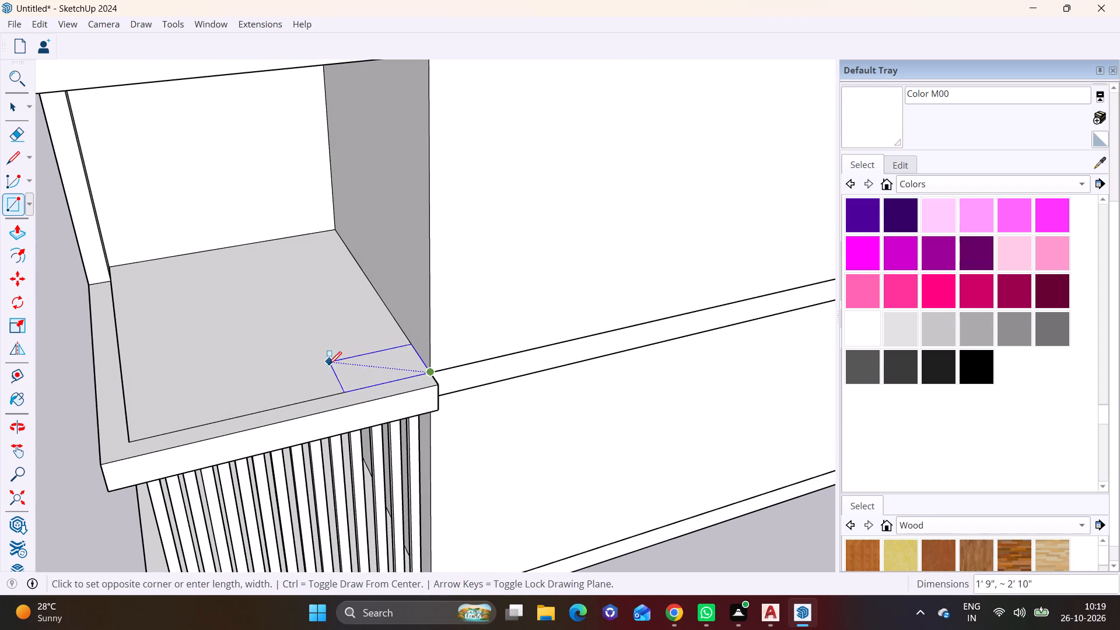
{"action": "left_click", "coordinate": [129, 425]}
{"action": "key", "text": "space"}
Push/Pull the floor strip up to the slab above, forming a full-height side wall for the open bay.
{"action": "left_click", "coordinate": [164, 431]}
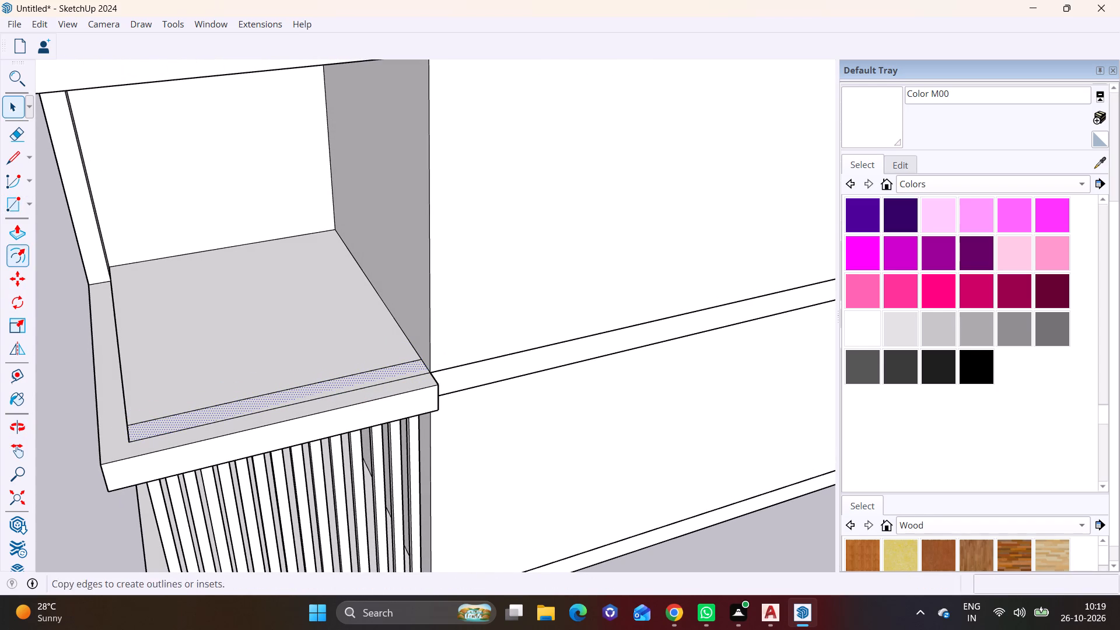
{"action": "left_click", "coordinate": [15, 235]}
{"action": "left_click", "coordinate": [213, 418]}
{"action": "left_click_drag", "start_coordinate": [233, 408], "coordinate": [226, 407]}
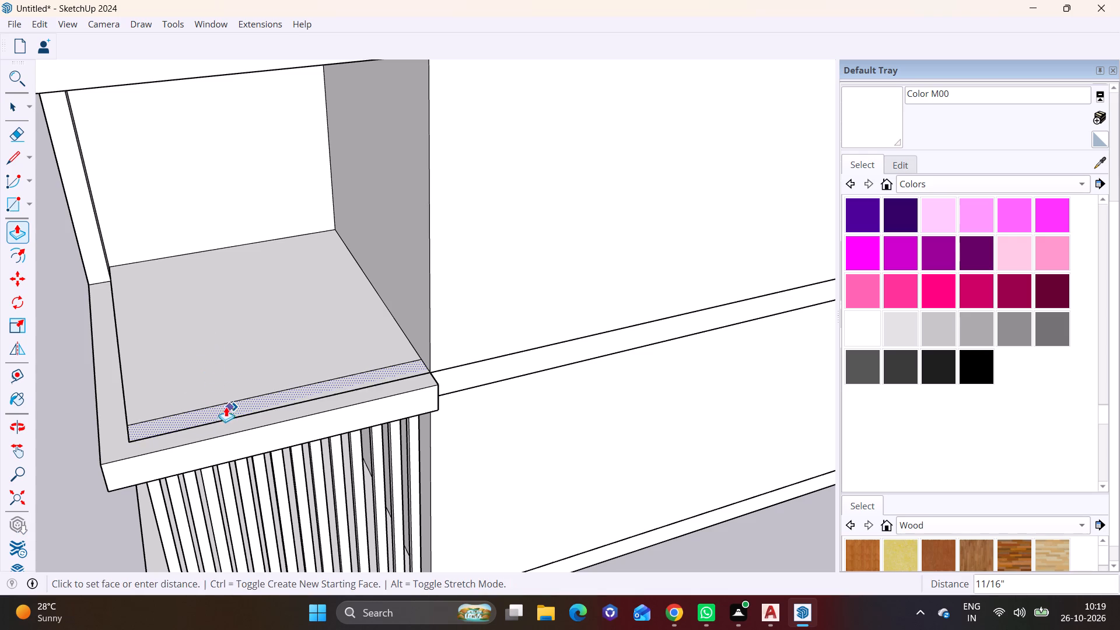
{"action": "left_click_drag", "start_coordinate": [226, 407], "coordinate": [201, 322]}
{"action": "left_click", "coordinate": [211, 416]}
{"action": "scroll", "coordinate": [191, 283], "scroll_direction": "down", "scroll_amount": 6}
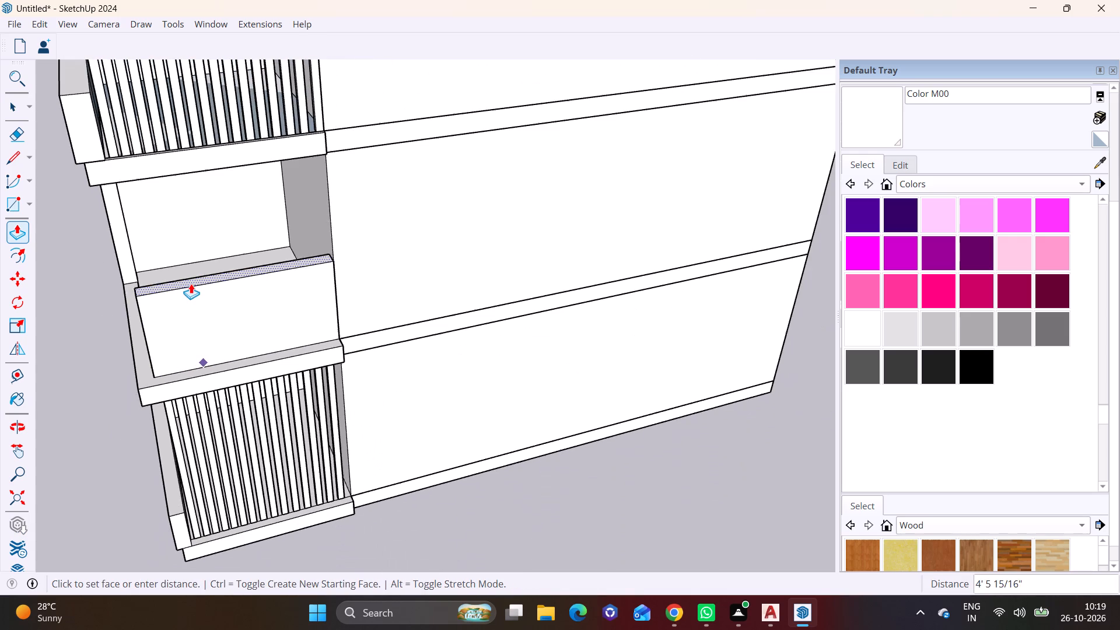
{"action": "left_click", "coordinate": [185, 173]}
{"action": "middle_click_drag", "start_coordinate": [196, 255], "coordinate": [403, 188]}
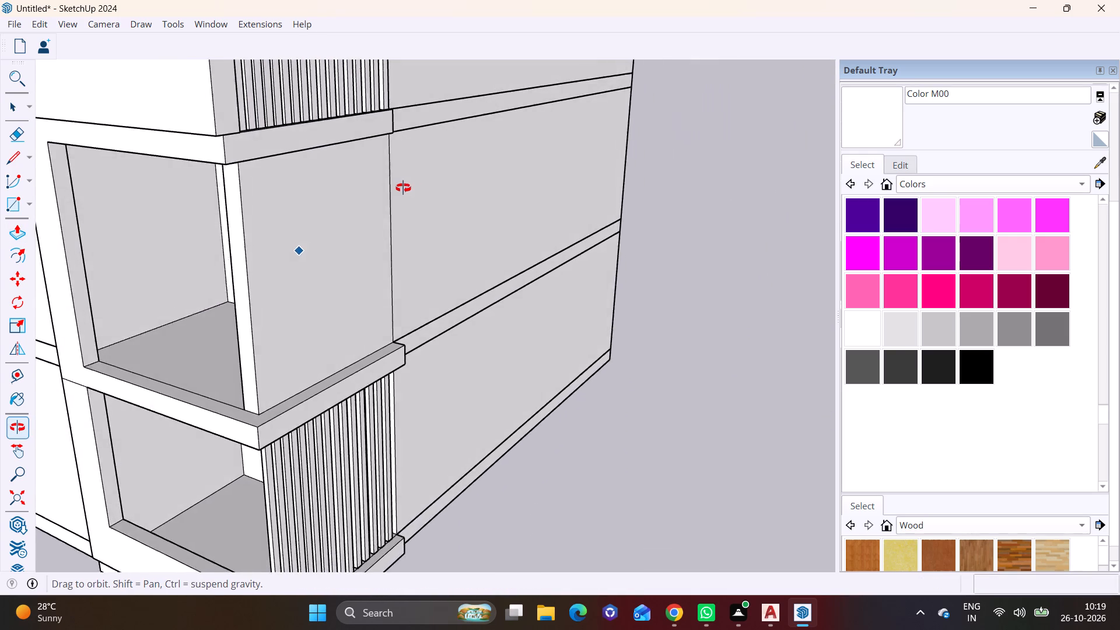
{"action": "middle_click_drag", "start_coordinate": [403, 188], "coordinate": [443, 186]}
{"action": "key", "text": "space"}
Paint the new side wall's outer face, front end and inner face with Wood Cherry Original.
{"action": "left_click", "coordinate": [945, 551]}
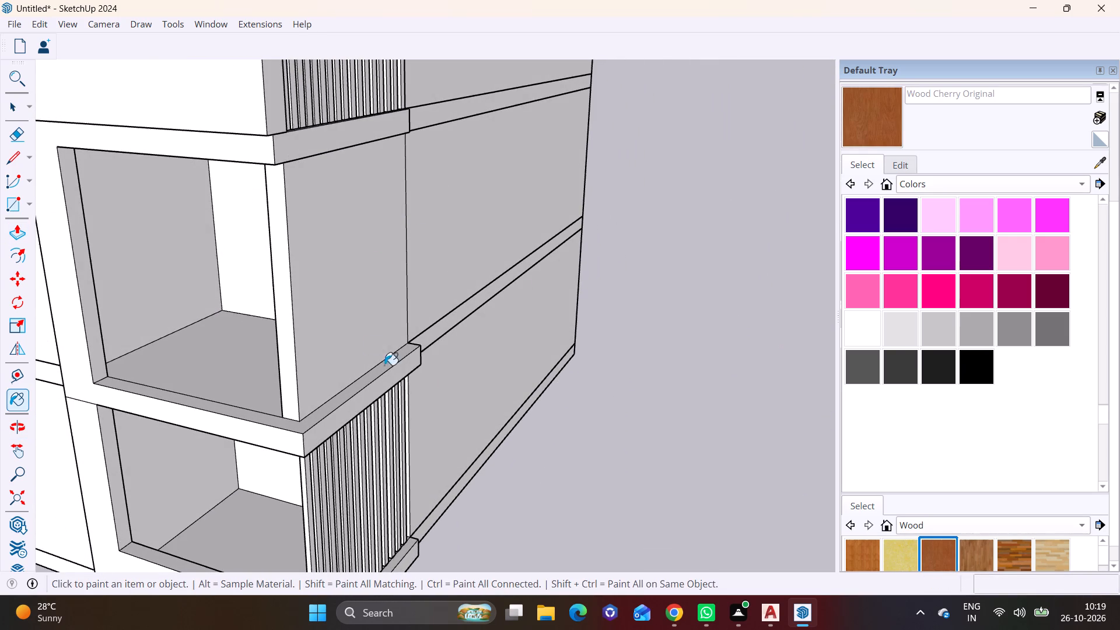
{"action": "left_click", "coordinate": [335, 303]}
{"action": "left_click", "coordinate": [281, 297]}
{"action": "middle_click_drag", "start_coordinate": [304, 292], "coordinate": [668, 228]}
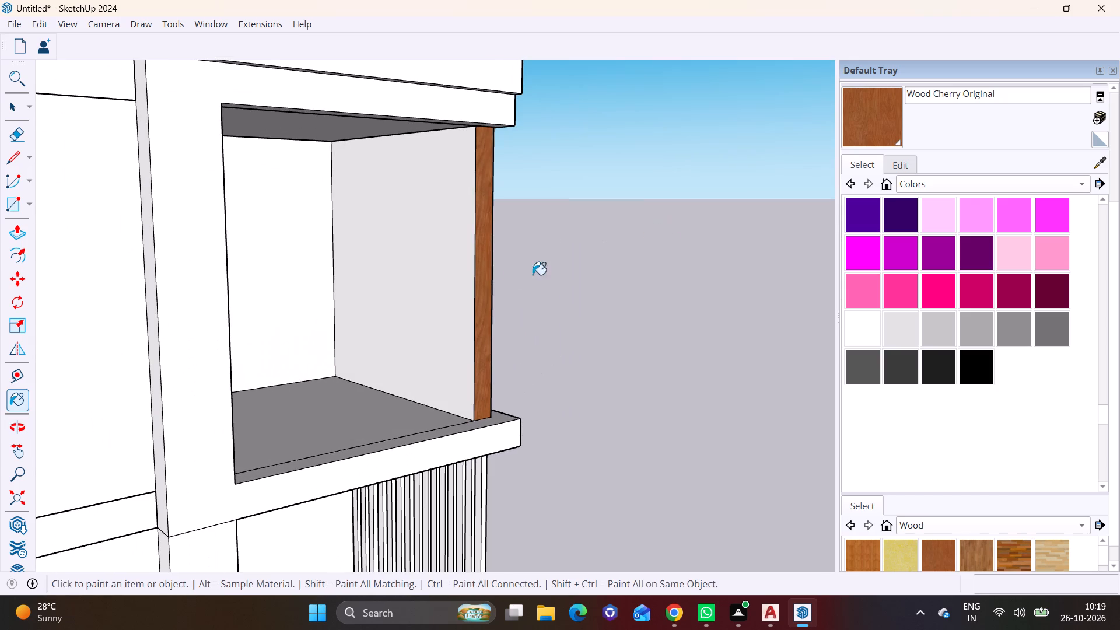
{"action": "left_click", "coordinate": [452, 279]}
Draw a rectangle about 9' 3 5/16" by 9 3/8" along the open bay's front floor edge, from the wood wall's inner corner to the opposite jamb.
{"action": "scroll", "coordinate": [454, 285], "scroll_direction": "down", "scroll_amount": 5}
{"action": "middle_click_drag", "start_coordinate": [472, 314], "coordinate": [173, 294]}
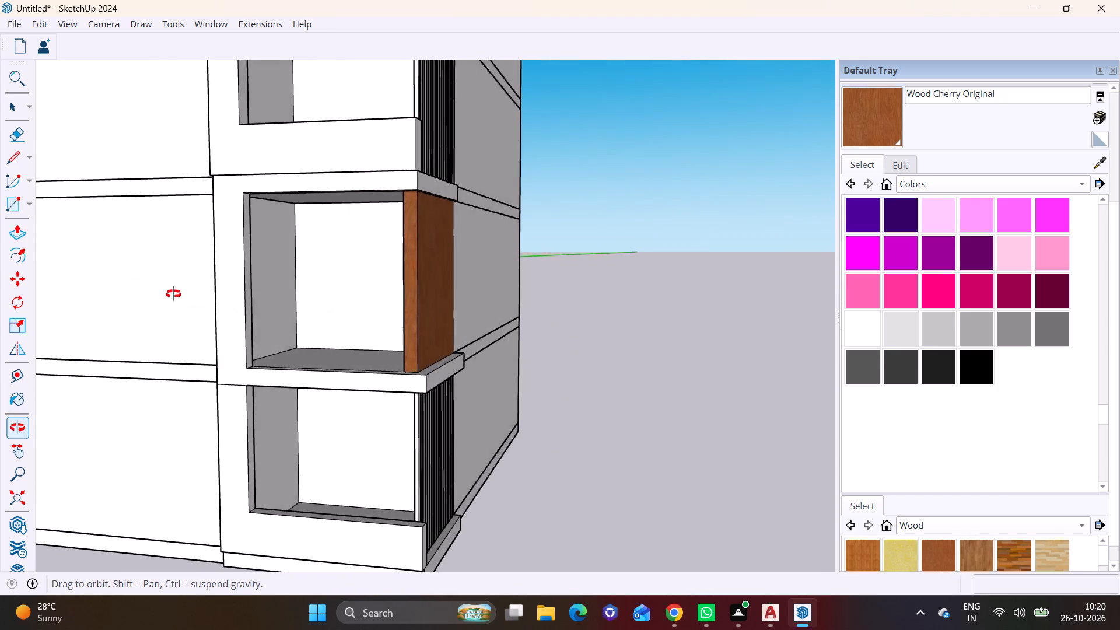
{"action": "middle_click_drag", "start_coordinate": [173, 294], "coordinate": [351, 370]}
{"action": "scroll", "coordinate": [416, 367], "scroll_direction": "up", "scroll_amount": 3}
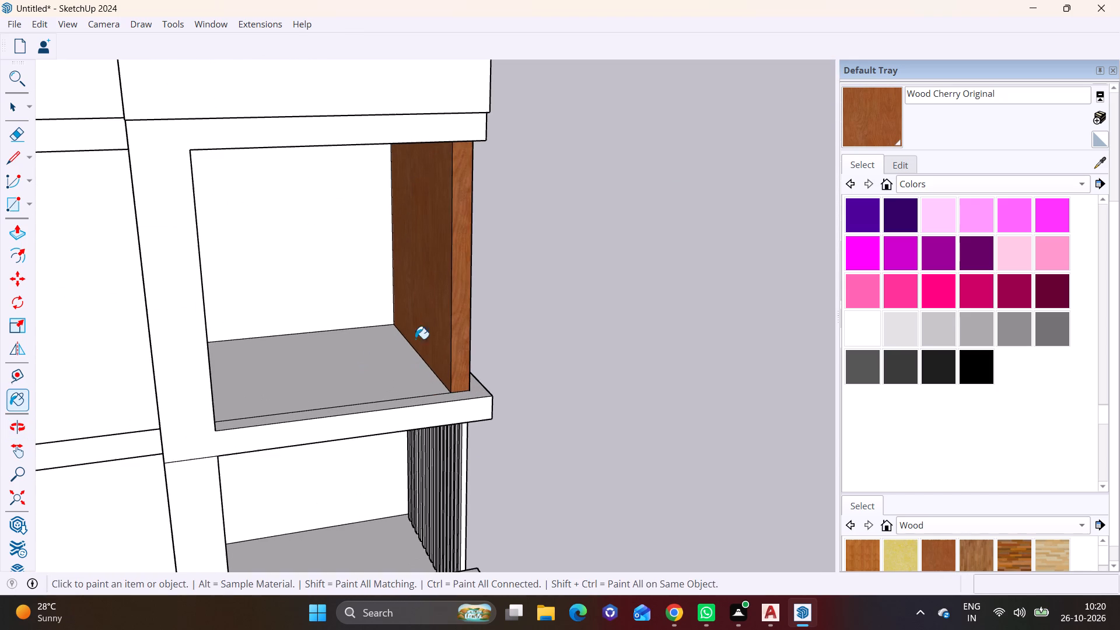
{"action": "left_click", "coordinate": [30, 203]}
{"action": "left_click", "coordinate": [41, 223]}
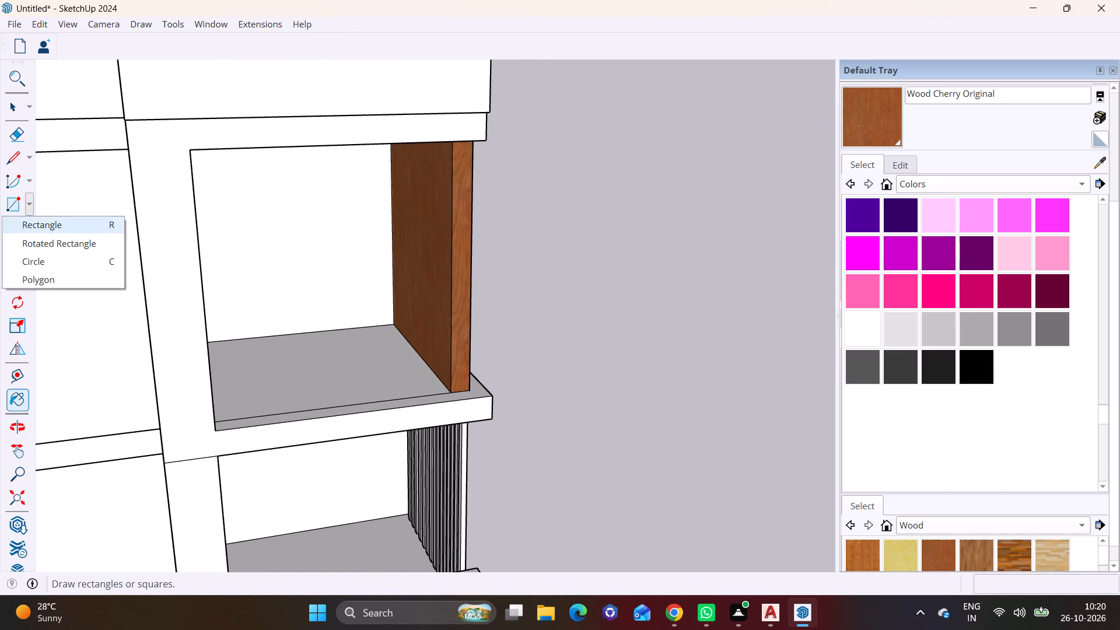
{"action": "scroll", "coordinate": [297, 258], "scroll_direction": "up", "scroll_amount": 1}
{"action": "middle_click_drag", "start_coordinate": [289, 311], "coordinate": [321, 391]}
{"action": "scroll", "coordinate": [435, 396], "scroll_direction": "up", "scroll_amount": 4}
{"action": "middle_click_drag", "start_coordinate": [405, 405], "coordinate": [395, 288]}
{"action": "middle_click_drag", "start_coordinate": [425, 341], "coordinate": [425, 349]}
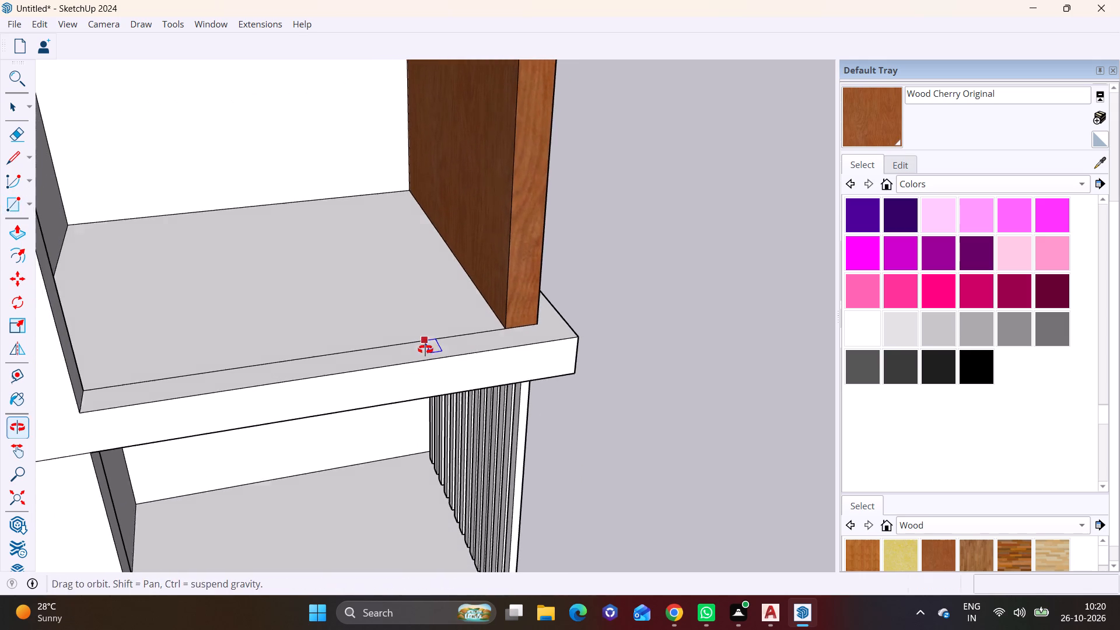
{"action": "middle_click_drag", "start_coordinate": [425, 349], "coordinate": [422, 370]}
{"action": "scroll", "coordinate": [429, 349], "scroll_direction": "up", "scroll_amount": 2}
{"action": "middle_click_drag", "start_coordinate": [422, 344], "coordinate": [491, 348], "text": "shift"}
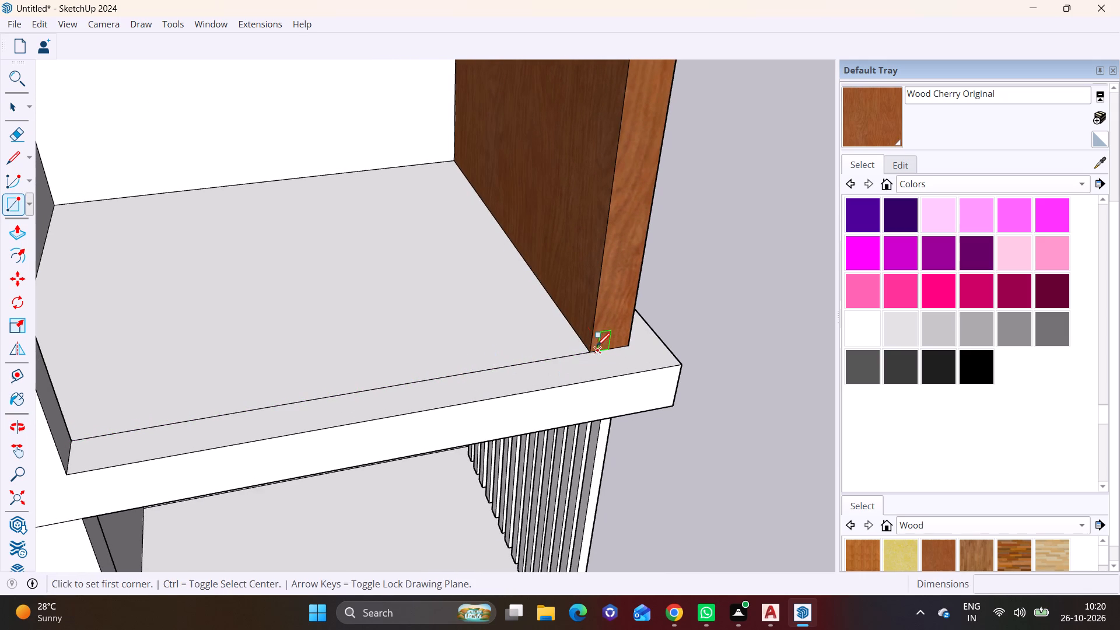
{"action": "left_click", "coordinate": [590, 353]}
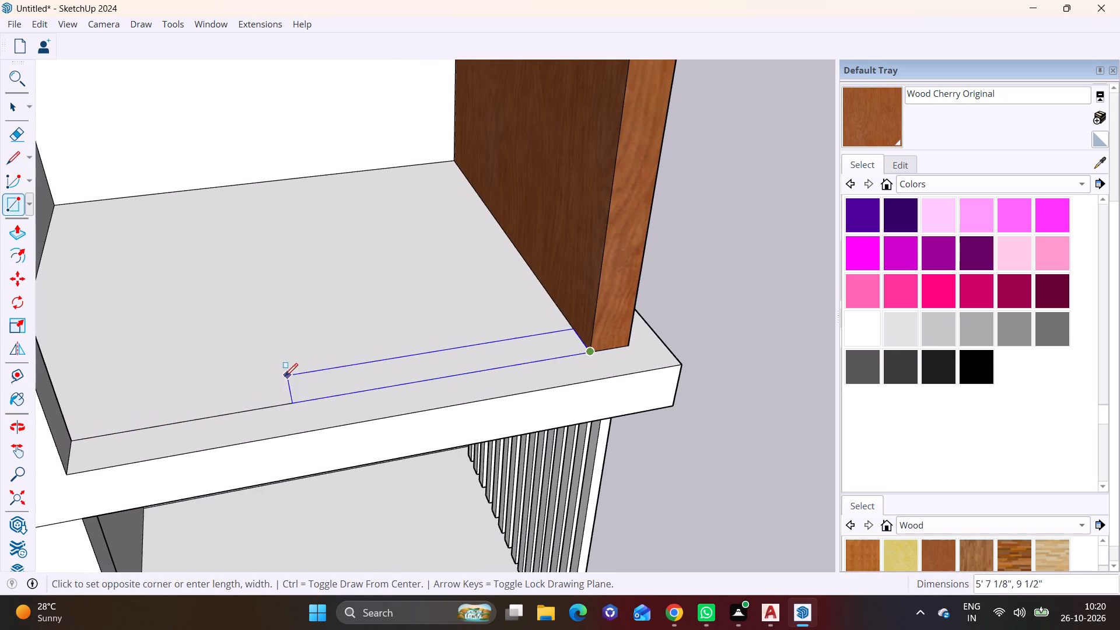
{"action": "left_click", "coordinate": [77, 408]}
{"action": "key", "text": "space"}
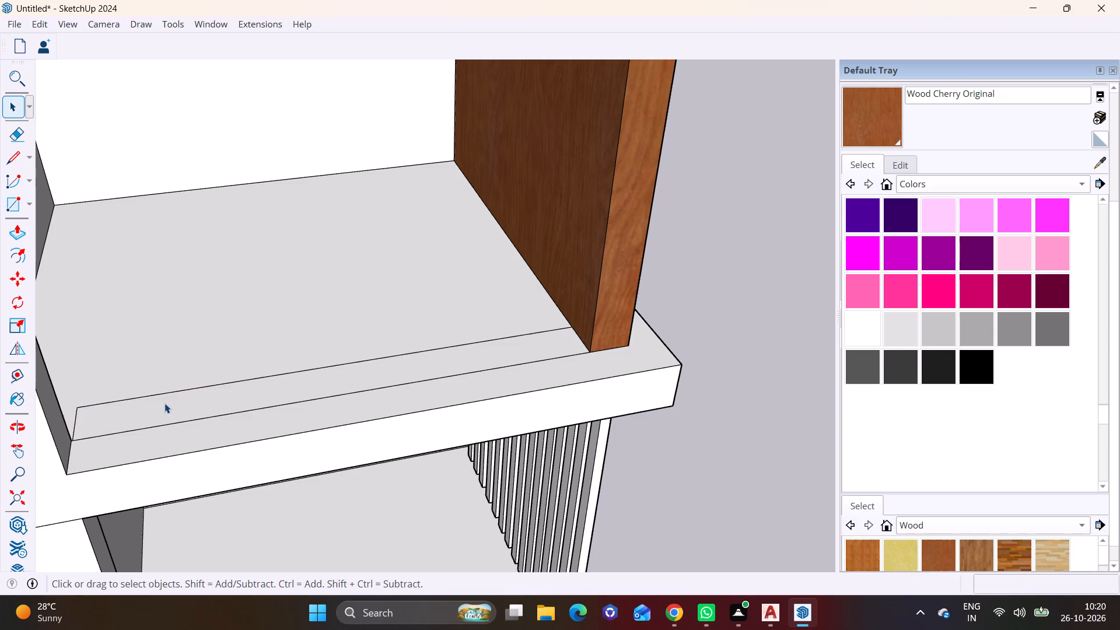
Push/Pull the front floor strip up 2' 9 3/16" to form a low parapet.
{"action": "left_click", "coordinate": [164, 403]}
{"action": "scroll", "coordinate": [163, 400], "scroll_direction": "down", "scroll_amount": 6}
{"action": "left_click", "coordinate": [16, 233]}
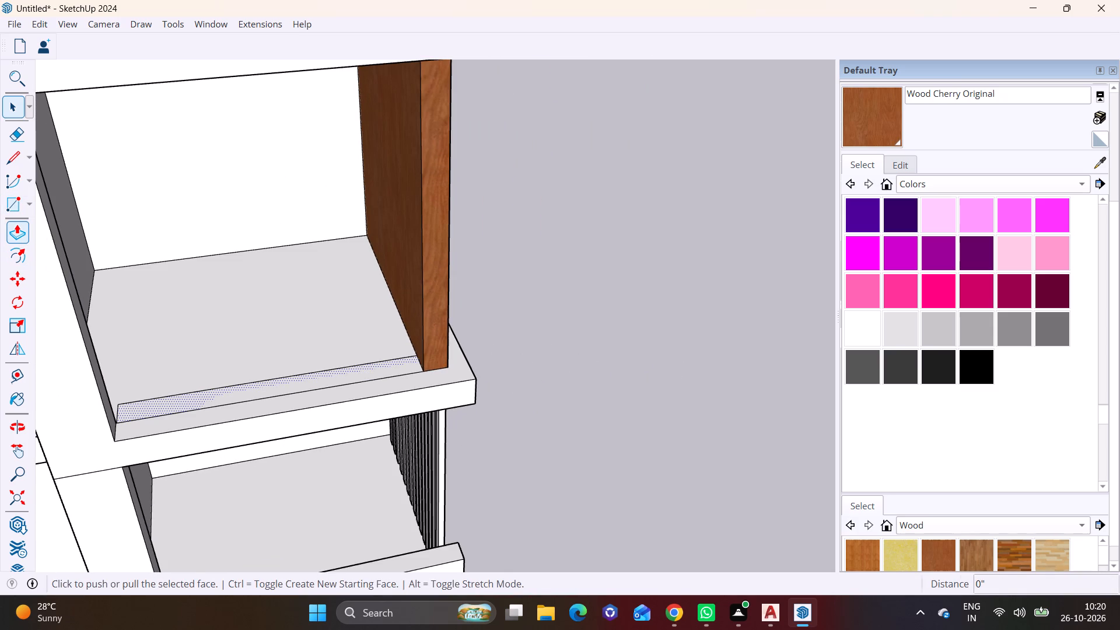
{"action": "left_click", "coordinate": [296, 376]}
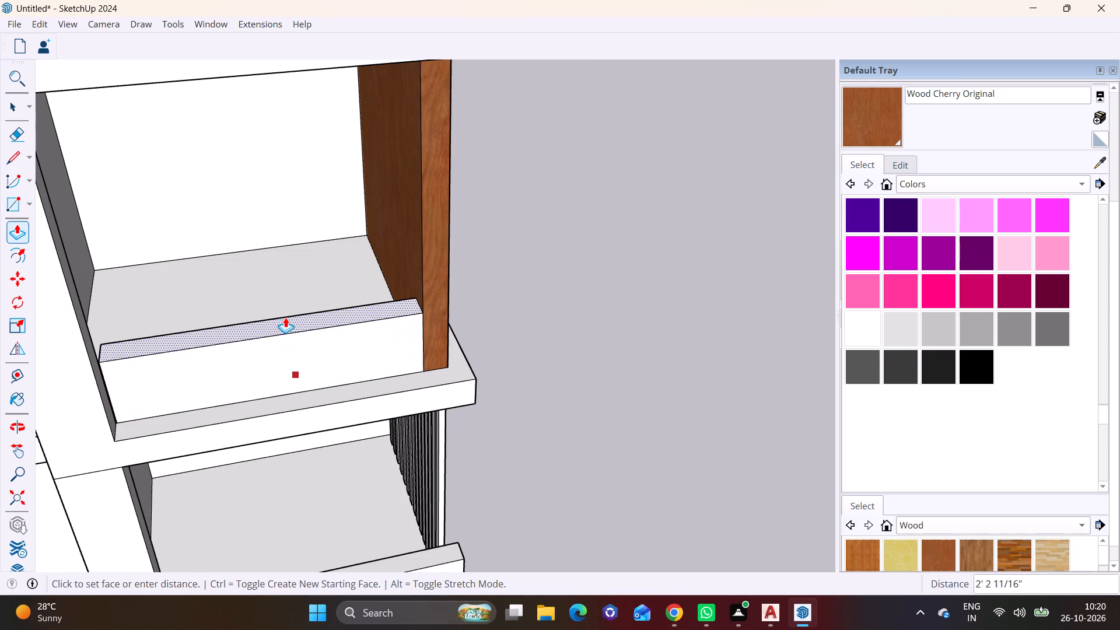
{"action": "scroll", "coordinate": [285, 318], "scroll_direction": "down", "scroll_amount": 2}
{"action": "left_click", "coordinate": [286, 304]}
Paint the low parapet's front and top faces with Wood Cherry Original.
{"action": "middle_click_drag", "start_coordinate": [363, 356], "coordinate": [338, 318]}
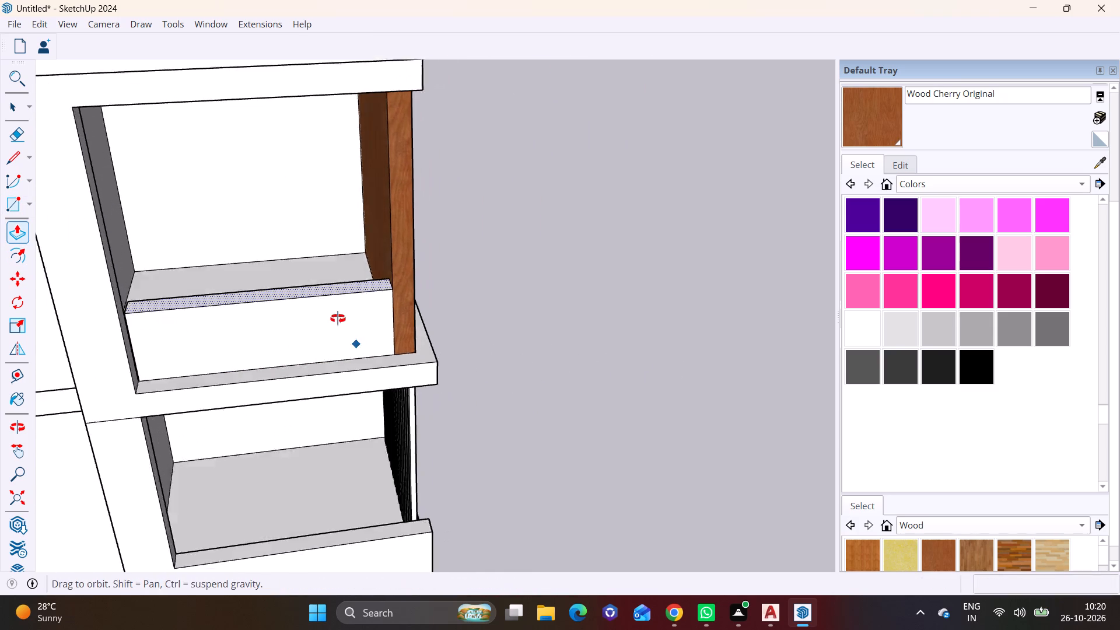
{"action": "middle_click_drag", "start_coordinate": [338, 318], "coordinate": [303, 226]}
{"action": "middle_click_drag", "start_coordinate": [339, 230], "coordinate": [460, 291]}
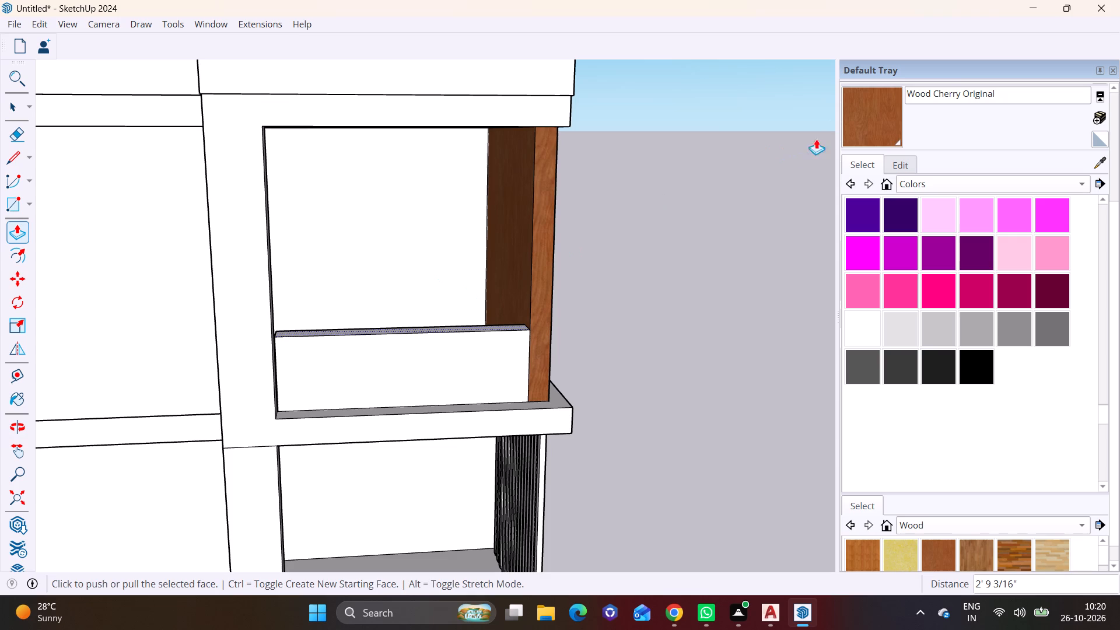
{"action": "left_click", "coordinate": [863, 117]}
{"action": "left_click", "coordinate": [498, 355]}
{"action": "scroll", "coordinate": [496, 328], "scroll_direction": "up", "scroll_amount": 3}
{"action": "middle_click_drag", "start_coordinate": [484, 342], "coordinate": [421, 457]}
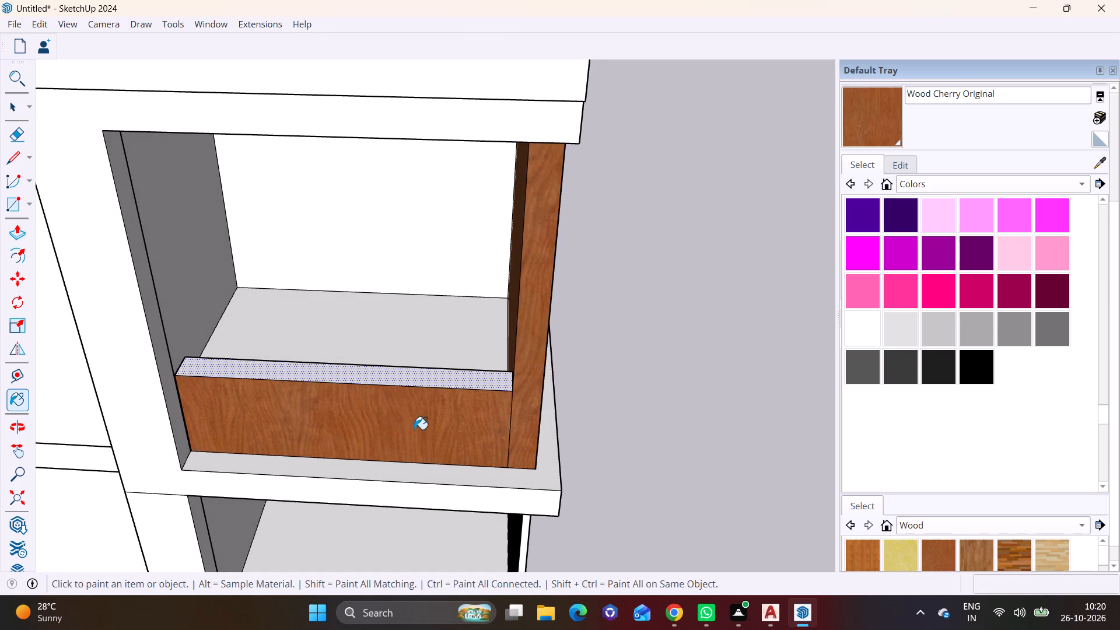
{"action": "left_click", "coordinate": [436, 379]}
{"action": "middle_click_drag", "start_coordinate": [421, 363], "coordinate": [423, 467]}
{"action": "scroll", "coordinate": [421, 388], "scroll_direction": "up", "scroll_amount": 6}
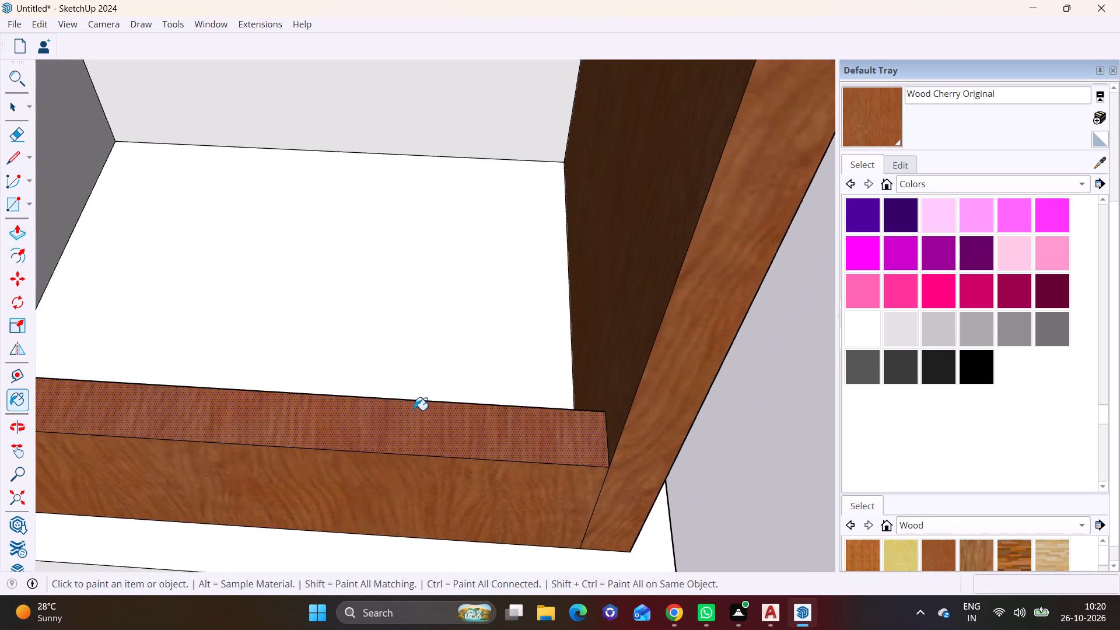
{"action": "middle_click_drag", "start_coordinate": [404, 415], "coordinate": [334, 344]}
{"action": "scroll", "coordinate": [304, 445], "scroll_direction": "up", "scroll_amount": 1}
{"action": "scroll", "coordinate": [381, 348], "scroll_direction": "down", "scroll_amount": 11}
{"action": "key", "text": "space"}
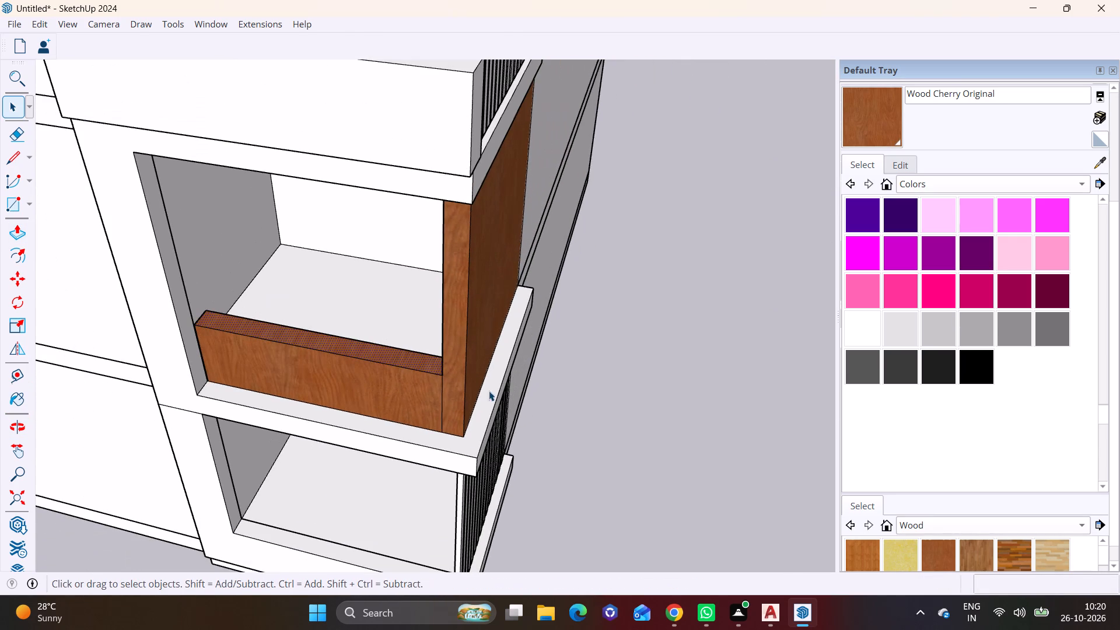
Repaint the third-from-top bay's low parapet front and the side wall's front end and outer face with Wood Floor.
{"action": "left_click", "coordinate": [650, 421]}
{"action": "scroll", "coordinate": [455, 413], "scroll_direction": "down", "scroll_amount": 5}
{"action": "middle_click_drag", "start_coordinate": [426, 416], "coordinate": [483, 213]}
{"action": "scroll", "coordinate": [443, 339], "scroll_direction": "down", "scroll_amount": 1}
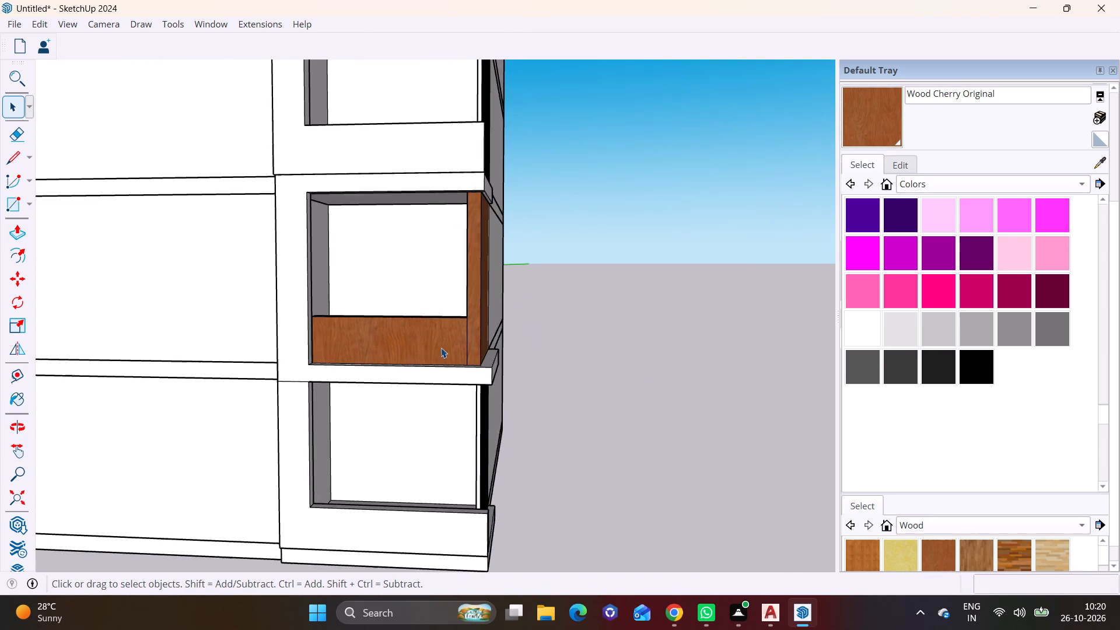
{"action": "scroll", "coordinate": [441, 348], "scroll_direction": "down", "scroll_amount": 4}
{"action": "scroll", "coordinate": [438, 285], "scroll_direction": "down", "scroll_amount": 3}
{"action": "middle_click_drag", "start_coordinate": [436, 267], "coordinate": [409, 369], "text": "shift"}
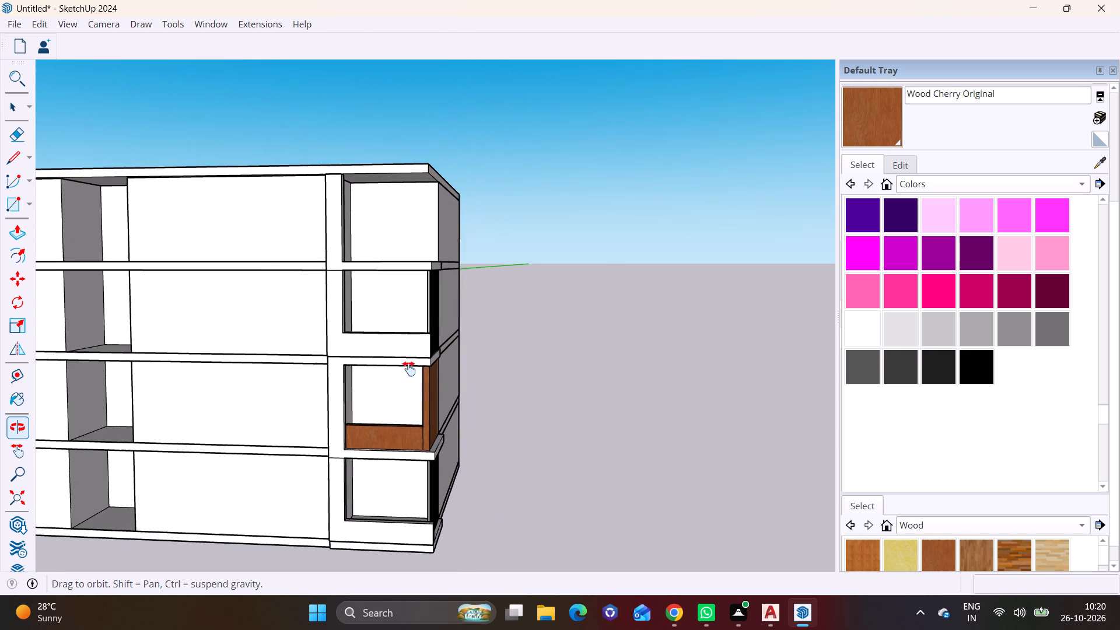
{"action": "middle_click_drag", "start_coordinate": [409, 369], "coordinate": [408, 372], "text": "shift"}
{"action": "scroll", "coordinate": [942, 495], "scroll_direction": "down", "scroll_amount": 2}
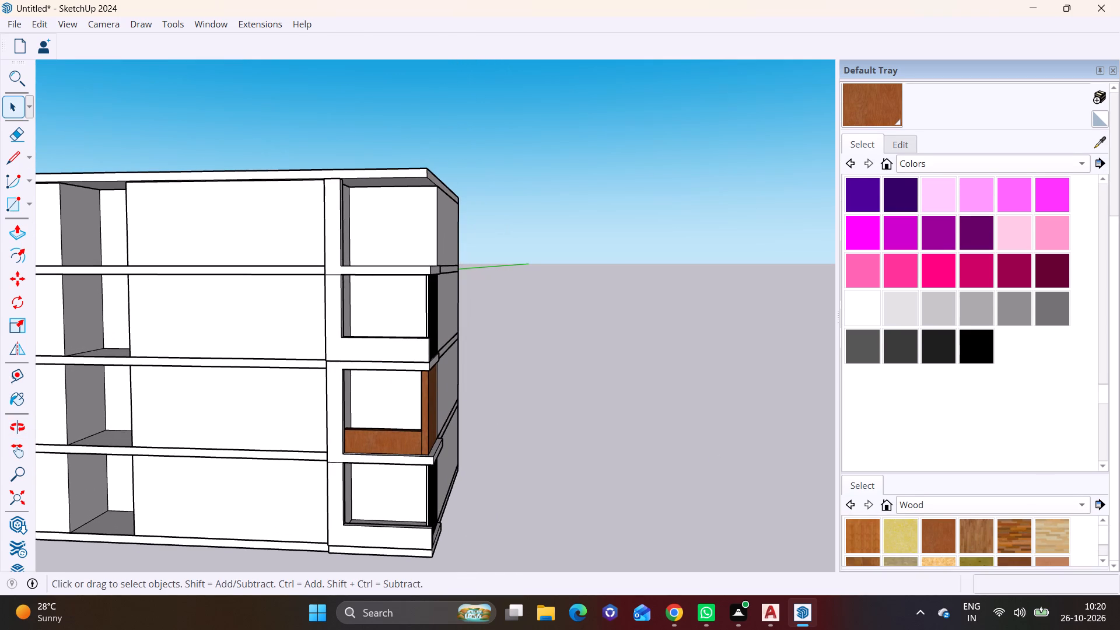
{"action": "left_click", "coordinate": [992, 536]}
{"action": "left_click", "coordinate": [410, 445]}
{"action": "left_click", "coordinate": [428, 419]}
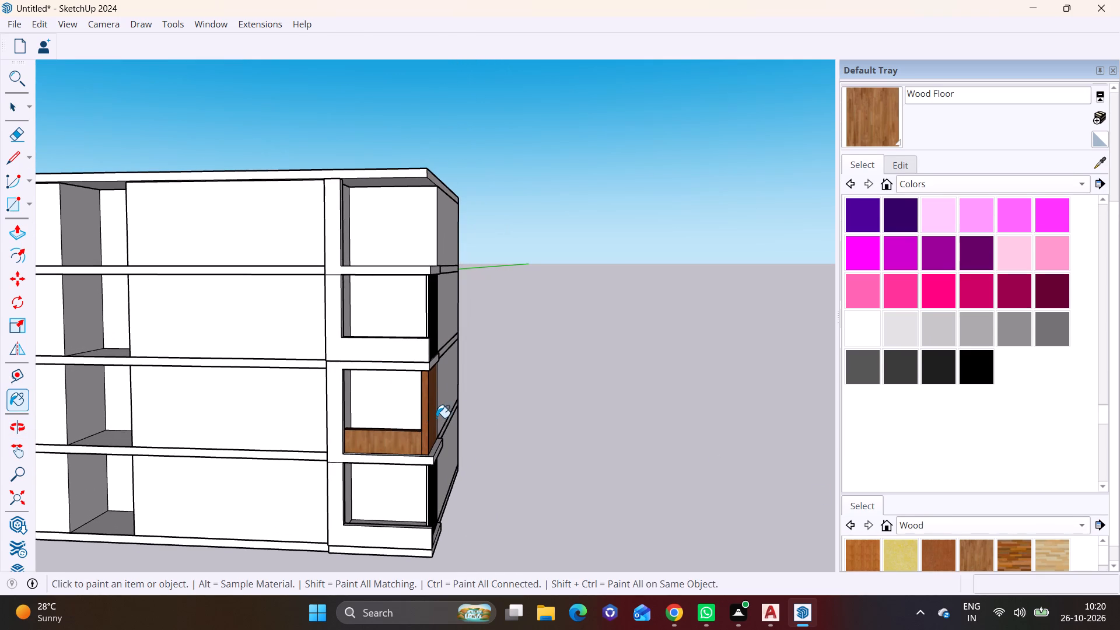
{"action": "left_click", "coordinate": [436, 418]}
{"action": "scroll", "coordinate": [425, 412], "scroll_direction": "up", "scroll_amount": 3}
{"action": "left_click", "coordinate": [425, 412]}
{"action": "left_click", "coordinate": [432, 408]}
{"action": "middle_click_drag", "start_coordinate": [443, 408], "coordinate": [411, 411]}
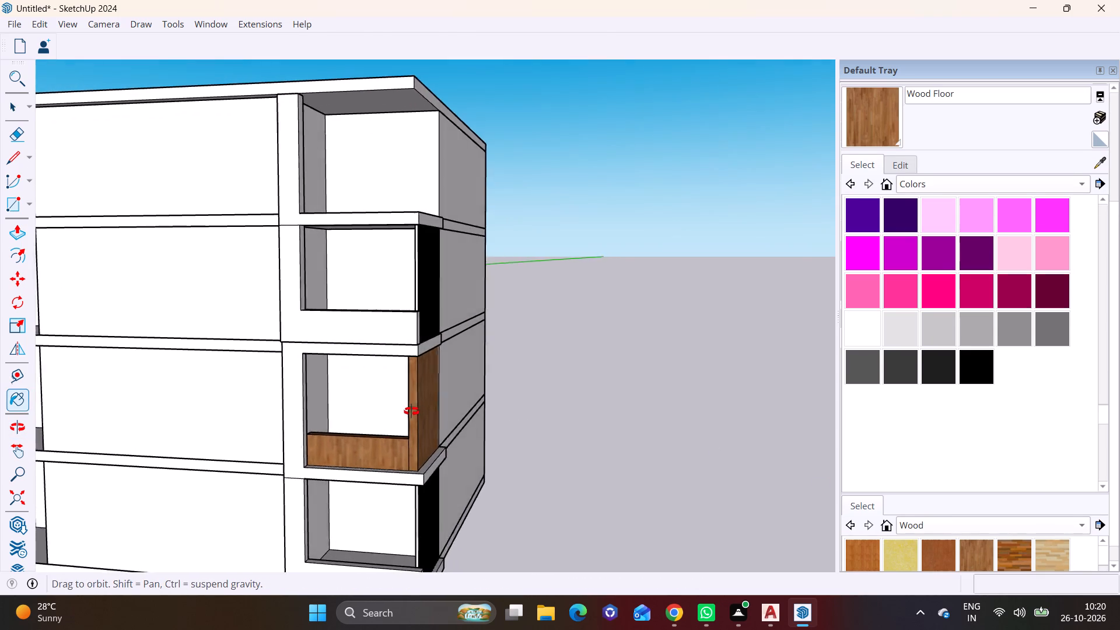
{"action": "middle_click_drag", "start_coordinate": [411, 411], "coordinate": [339, 411]}
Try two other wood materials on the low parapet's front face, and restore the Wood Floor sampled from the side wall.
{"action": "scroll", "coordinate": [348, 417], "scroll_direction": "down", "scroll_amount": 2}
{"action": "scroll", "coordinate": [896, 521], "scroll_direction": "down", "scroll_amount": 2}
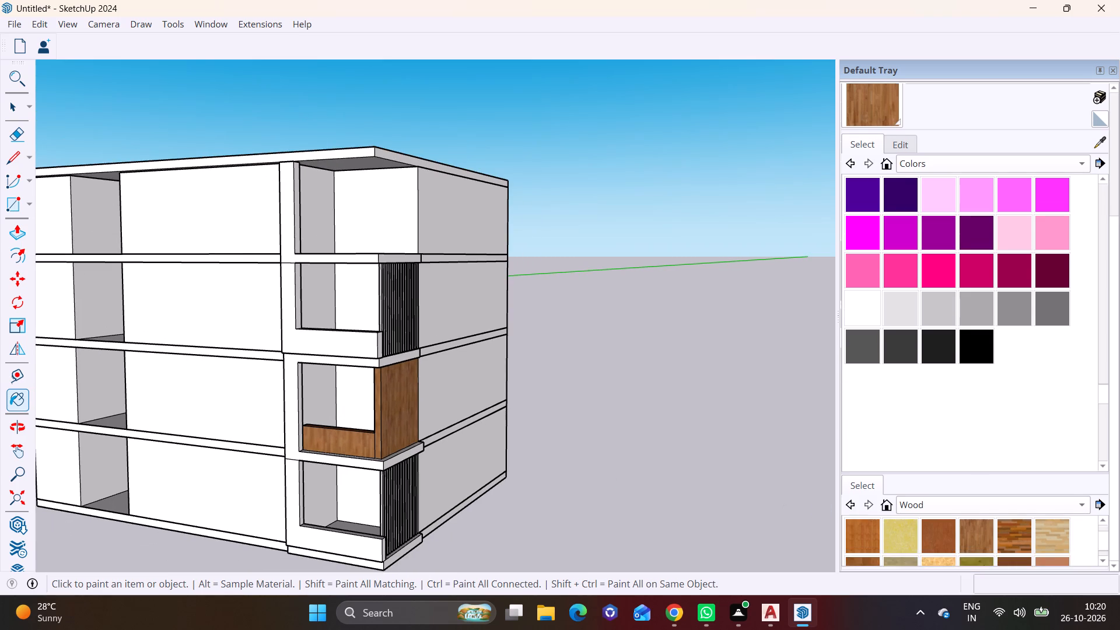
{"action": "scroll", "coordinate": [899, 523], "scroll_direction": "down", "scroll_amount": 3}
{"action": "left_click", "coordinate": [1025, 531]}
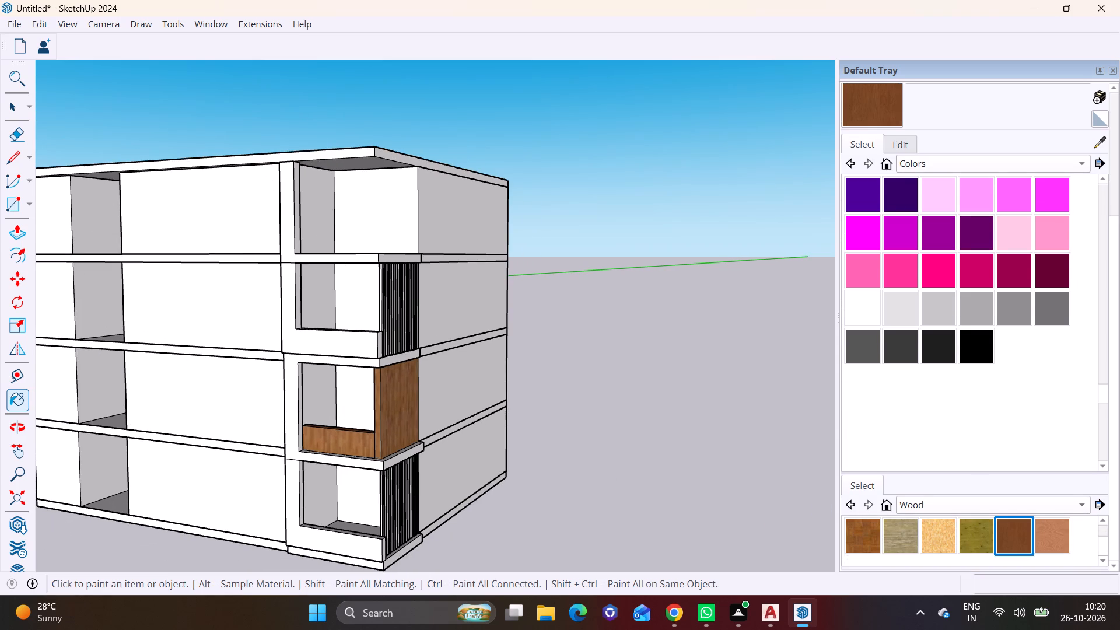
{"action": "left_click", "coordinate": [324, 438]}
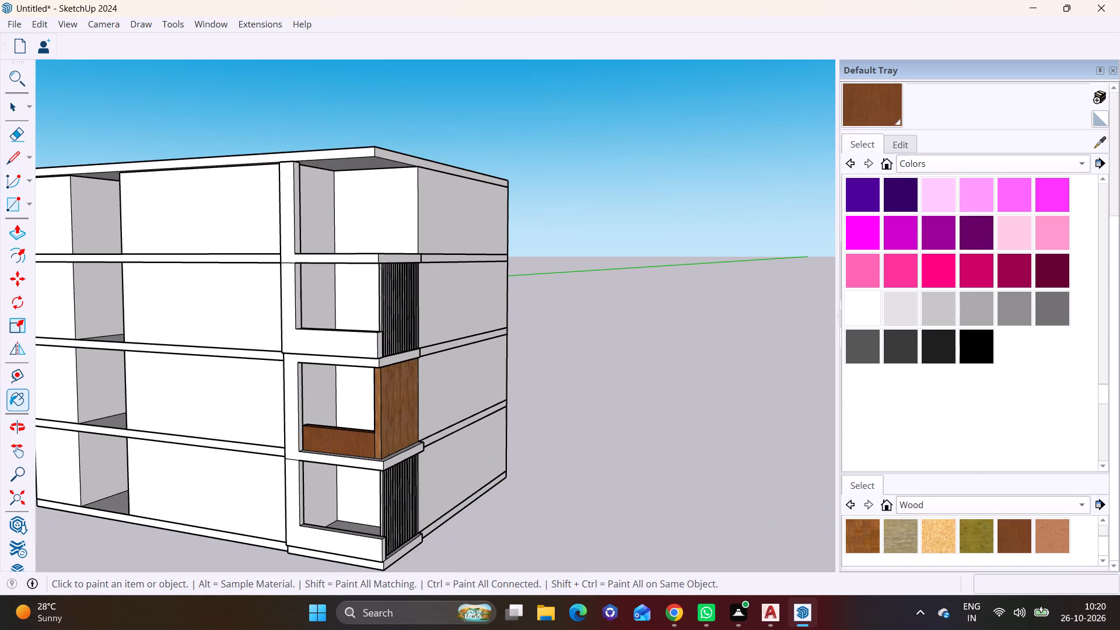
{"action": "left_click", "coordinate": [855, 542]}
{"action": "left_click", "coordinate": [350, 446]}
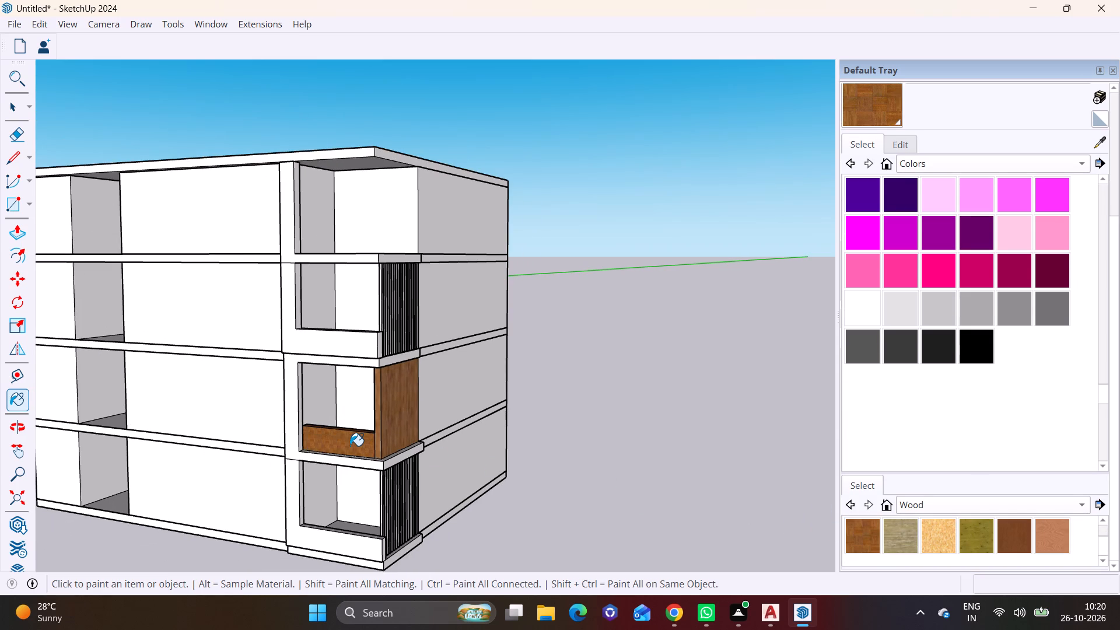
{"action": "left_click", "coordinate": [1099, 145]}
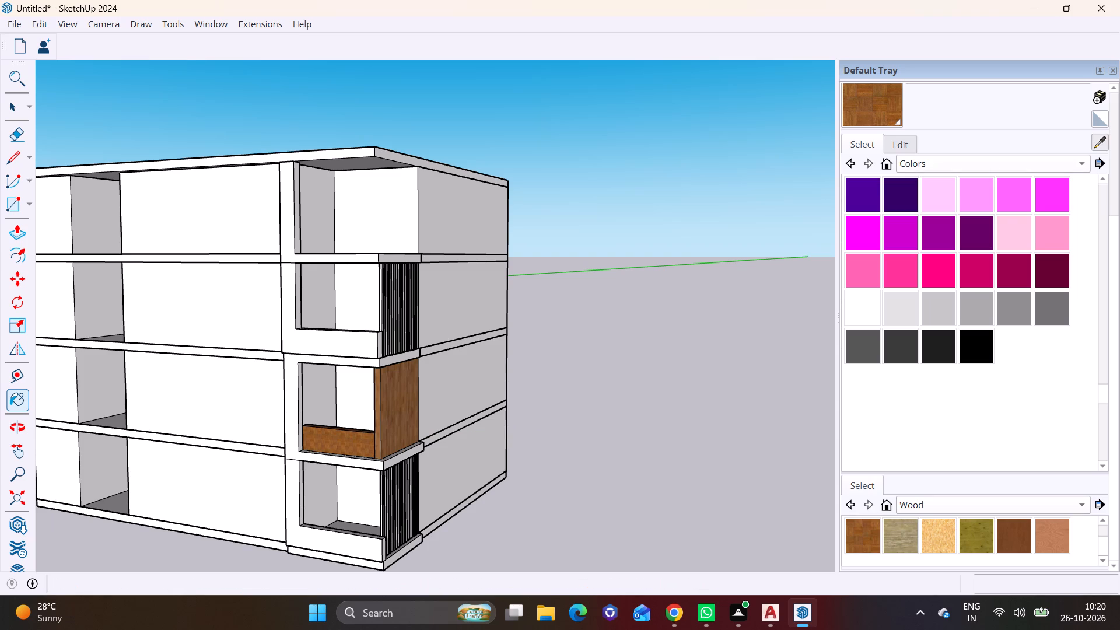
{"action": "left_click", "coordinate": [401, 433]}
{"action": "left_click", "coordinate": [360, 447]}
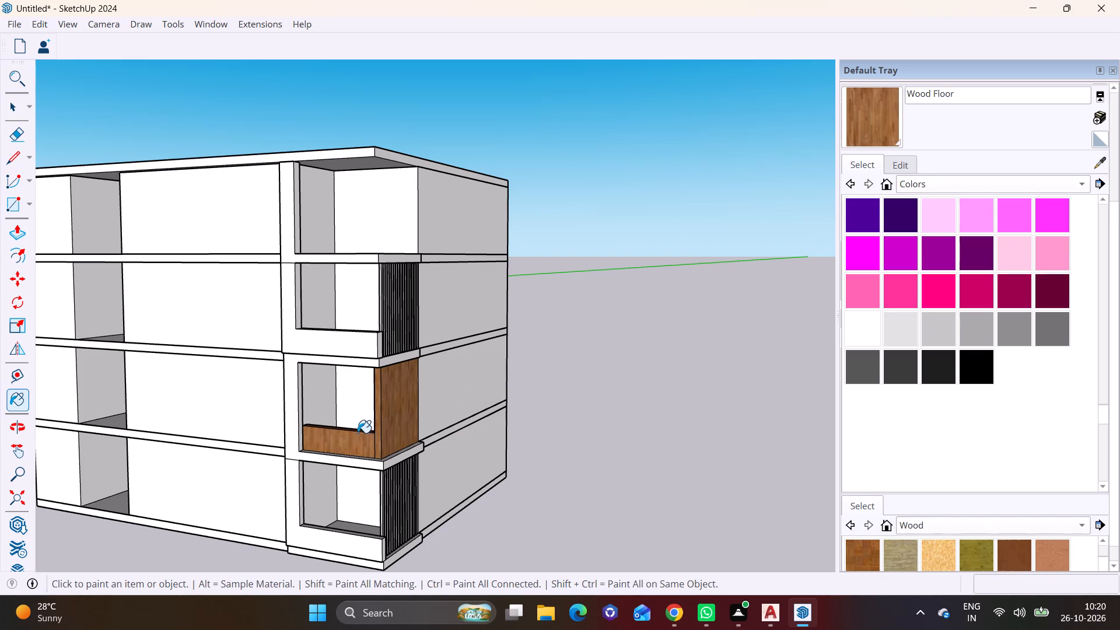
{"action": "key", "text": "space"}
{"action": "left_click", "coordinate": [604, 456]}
Draw a rectangle about 11 9/16" by 9' 1 13/16" along the outer side edge of the top open bay's floor.
{"action": "middle_click_drag", "start_coordinate": [293, 254], "coordinate": [304, 374], "text": "shift"}
{"action": "middle_click_drag", "start_coordinate": [381, 361], "coordinate": [380, 363]}
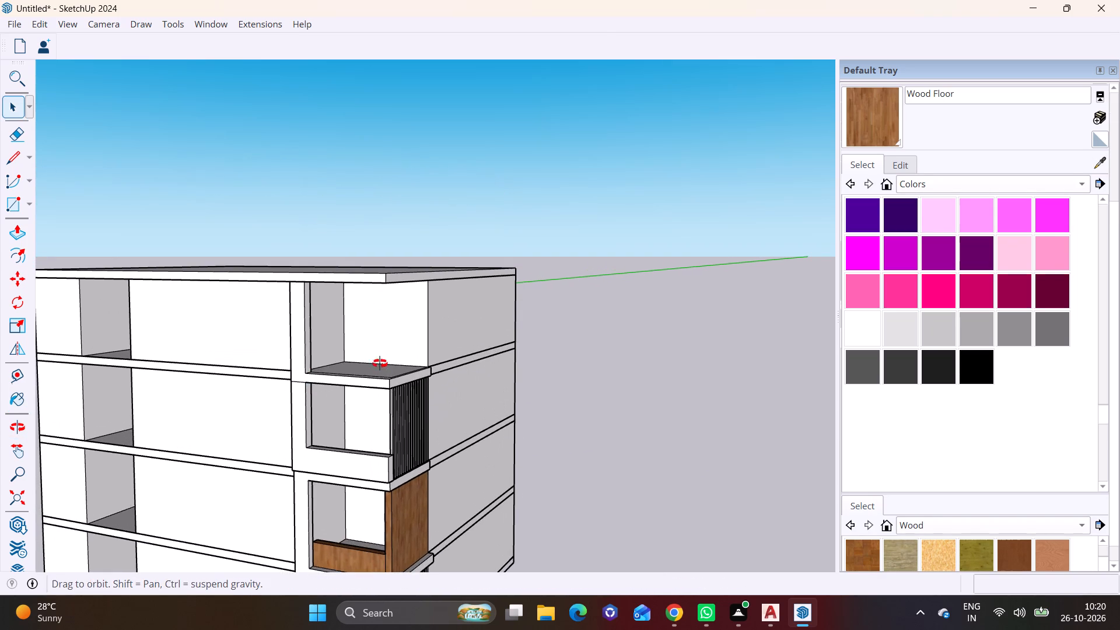
{"action": "middle_click_drag", "start_coordinate": [380, 363], "coordinate": [353, 466]}
{"action": "scroll", "coordinate": [377, 395], "scroll_direction": "up", "scroll_amount": 10}
{"action": "middle_click_drag", "start_coordinate": [379, 415], "coordinate": [369, 434]}
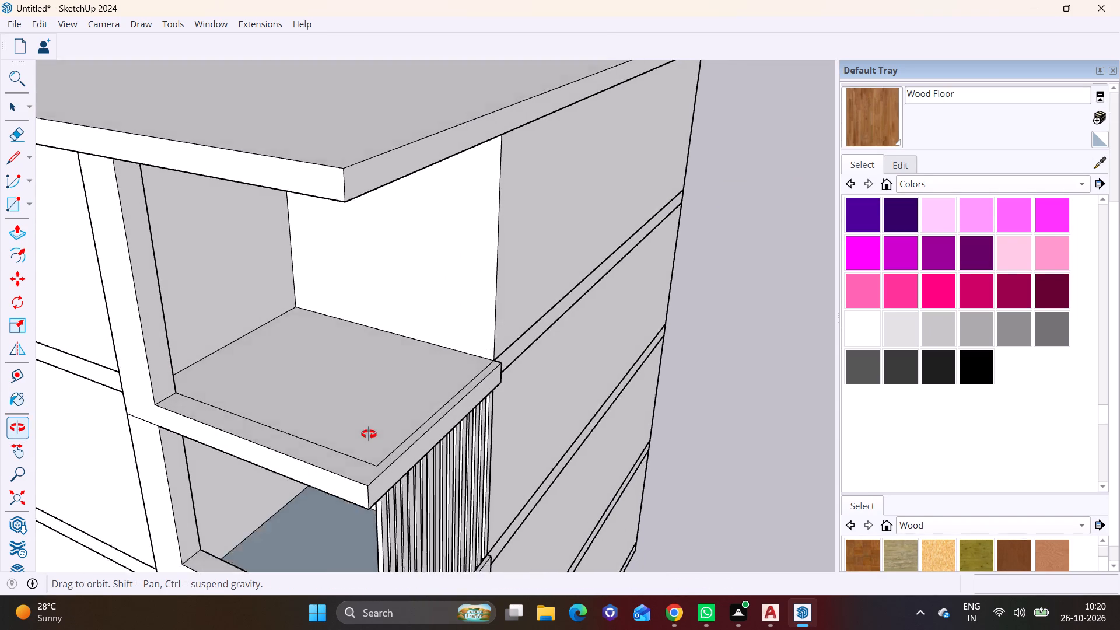
{"action": "middle_click_drag", "start_coordinate": [369, 434], "coordinate": [347, 474]}
{"action": "left_click", "coordinate": [30, 201]}
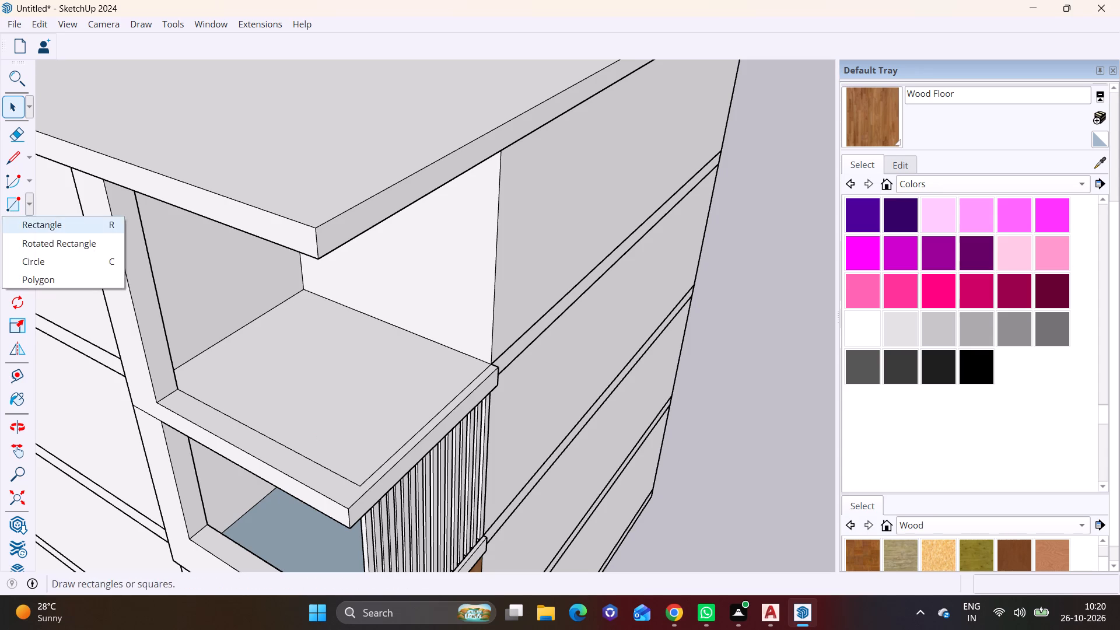
{"action": "left_click", "coordinate": [47, 230]}
{"action": "scroll", "coordinate": [551, 345], "scroll_direction": "up", "scroll_amount": 3}
{"action": "scroll", "coordinate": [468, 356], "scroll_direction": "up", "scroll_amount": 2}
{"action": "left_click", "coordinate": [461, 379]}
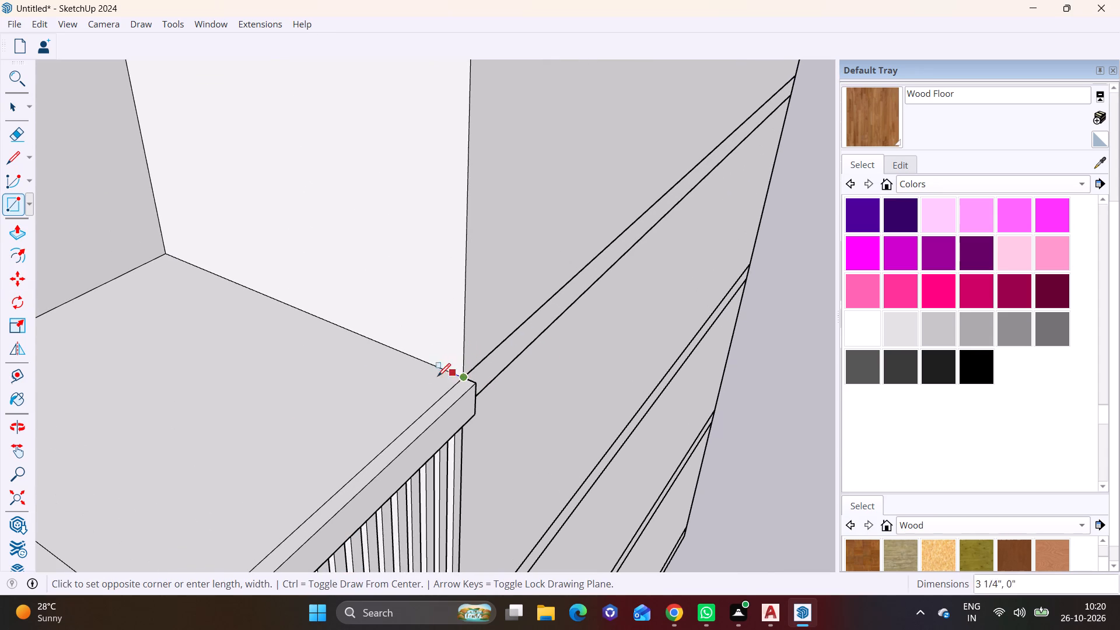
{"action": "scroll", "coordinate": [400, 390], "scroll_direction": "down", "scroll_amount": 5}
{"action": "middle_click_drag", "start_coordinate": [344, 426], "coordinate": [402, 370], "text": "shift"}
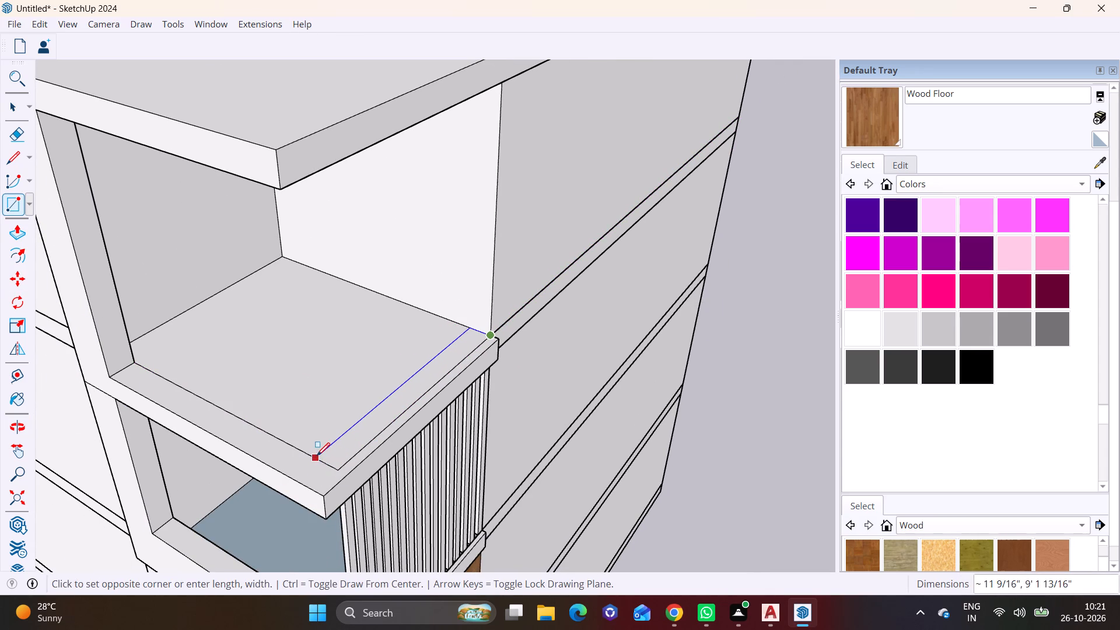
{"action": "left_click", "coordinate": [317, 456]}
{"action": "key", "text": "space"}
Push/Pull the top bay's side floor strip up 10' to the roof slab to form a side wall.
{"action": "left_click", "coordinate": [355, 439]}
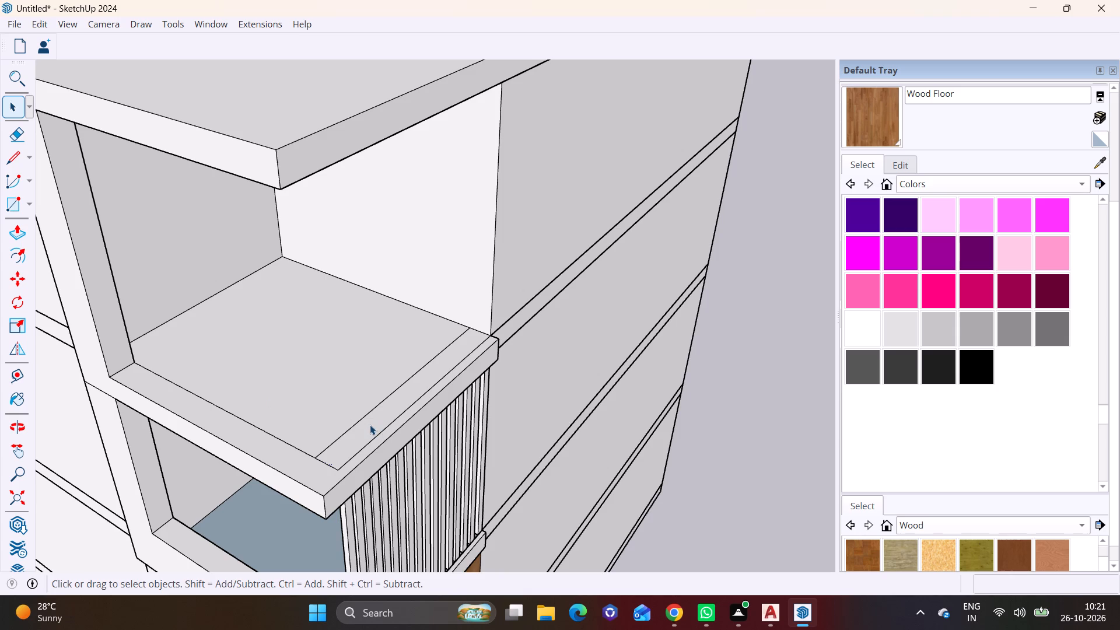
{"action": "triple_click", "coordinate": [370, 425]}
{"action": "left_click", "coordinate": [370, 425]}
{"action": "left_click", "coordinate": [752, 428]}
{"action": "left_click", "coordinate": [387, 399]}
{"action": "left_click", "coordinate": [372, 418]}
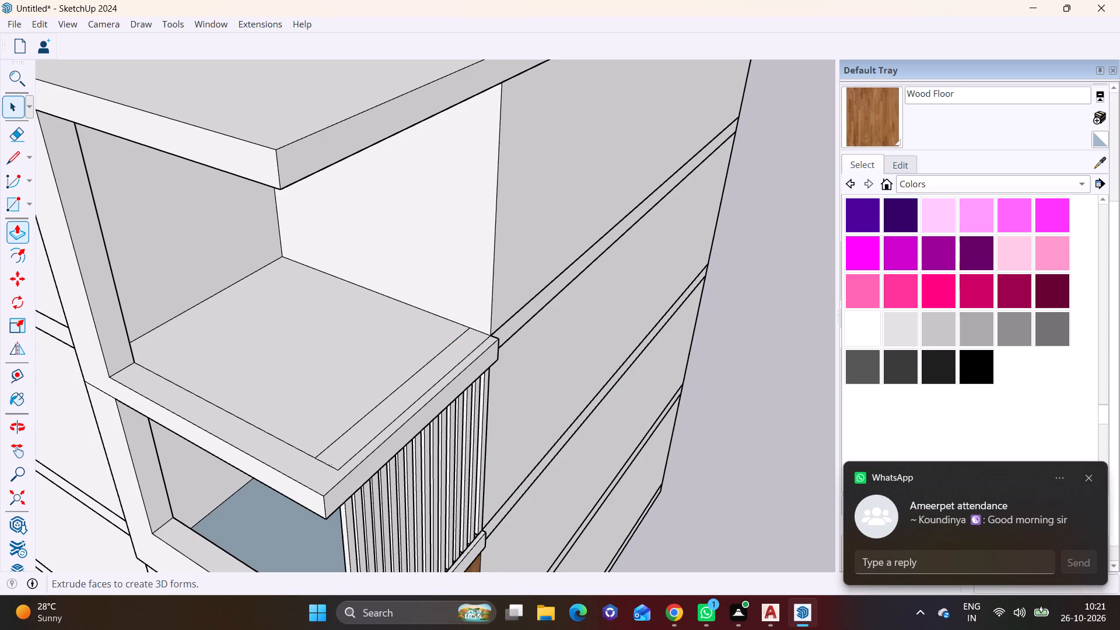
{"action": "left_click", "coordinate": [16, 239]}
{"action": "left_click", "coordinate": [373, 423]}
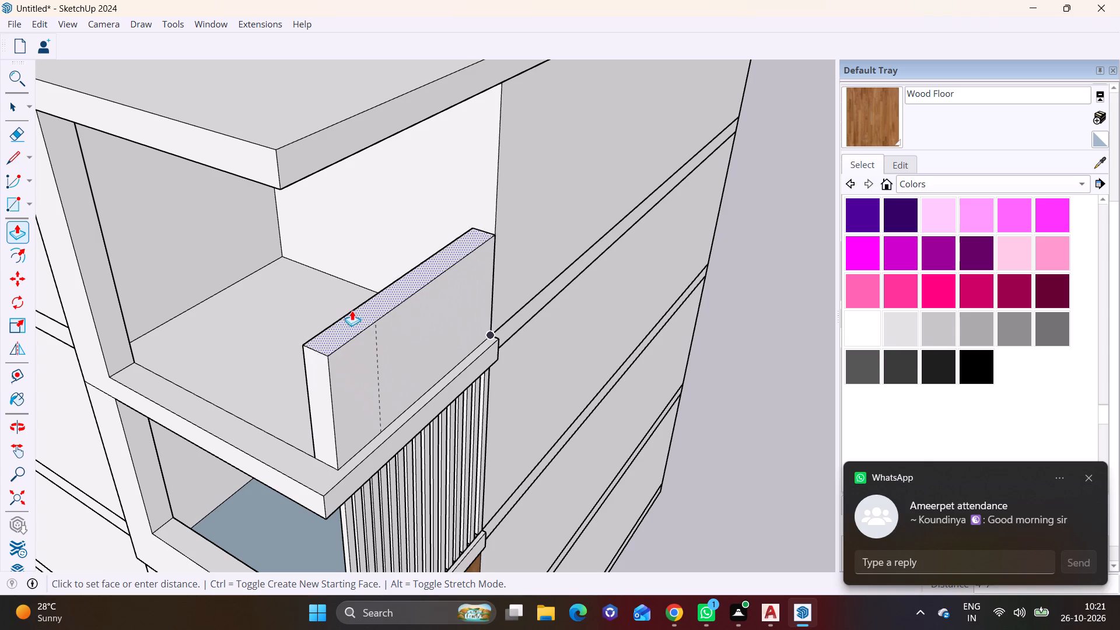
{"action": "left_click", "coordinate": [314, 171]}
{"action": "scroll", "coordinate": [306, 325], "scroll_direction": "down", "scroll_amount": 3}
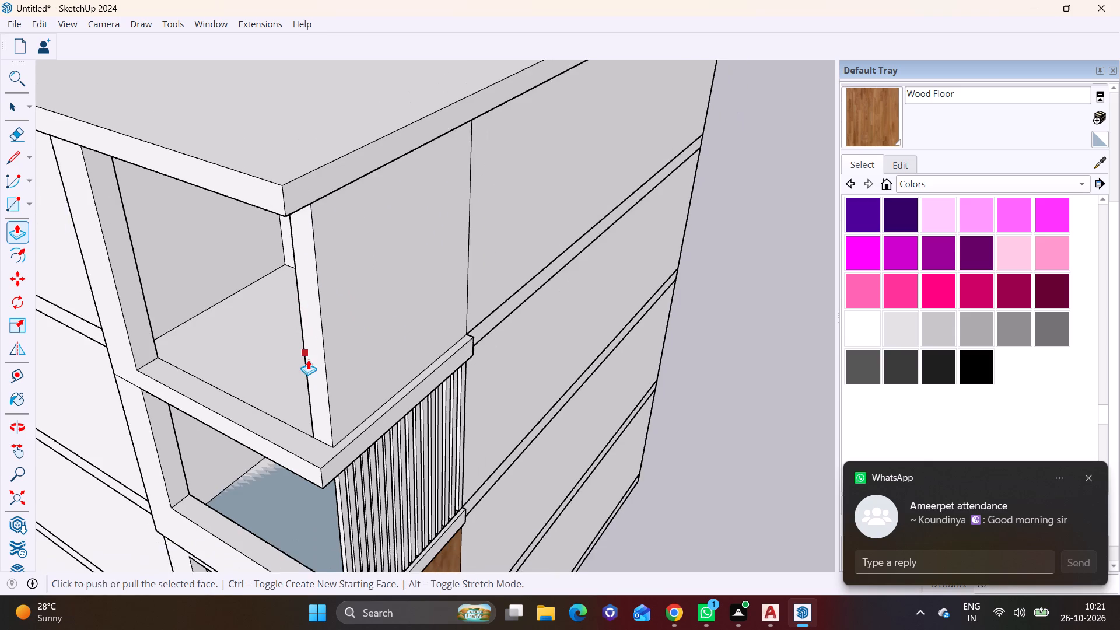
Draw a rectangle about 9' 9/16" by 1' 3 7/8" along the top bay's front floor edge, from the side wall's inner corner to the opposite jamb.
{"action": "scroll", "coordinate": [308, 359], "scroll_direction": "down", "scroll_amount": 1}
{"action": "middle_click_drag", "start_coordinate": [315, 361], "coordinate": [570, 358]}
{"action": "scroll", "coordinate": [514, 401], "scroll_direction": "up", "scroll_amount": 5}
{"action": "middle_click_drag", "start_coordinate": [469, 416], "coordinate": [566, 320], "text": "shift"}
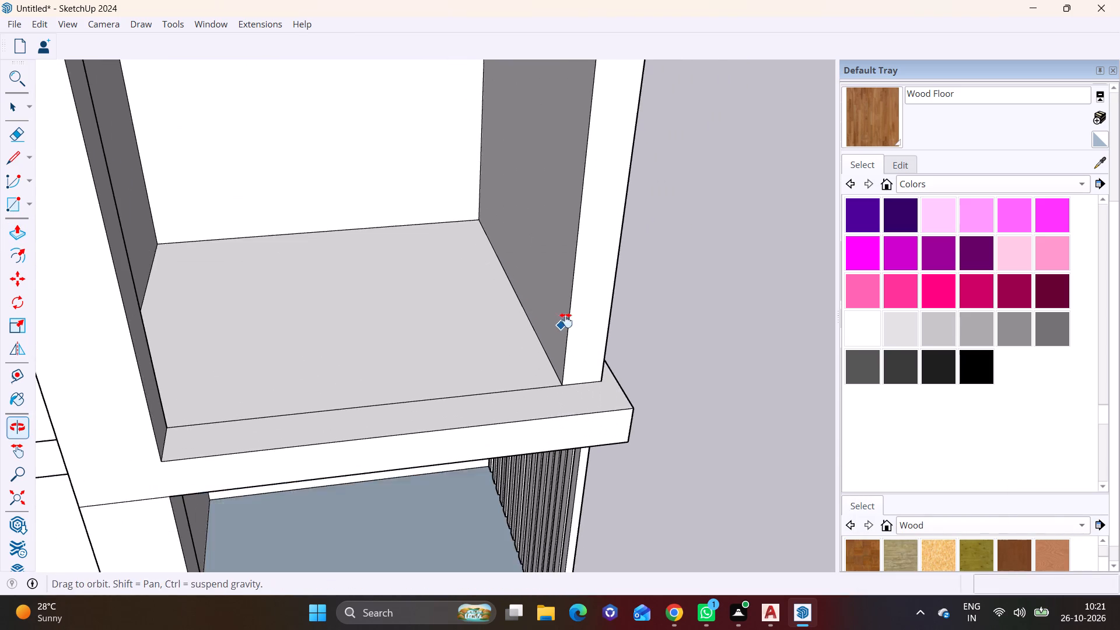
{"action": "middle_click_drag", "start_coordinate": [566, 320], "coordinate": [566, 320], "text": "shift"}
{"action": "left_click", "coordinate": [30, 199]}
{"action": "left_click", "coordinate": [40, 220]}
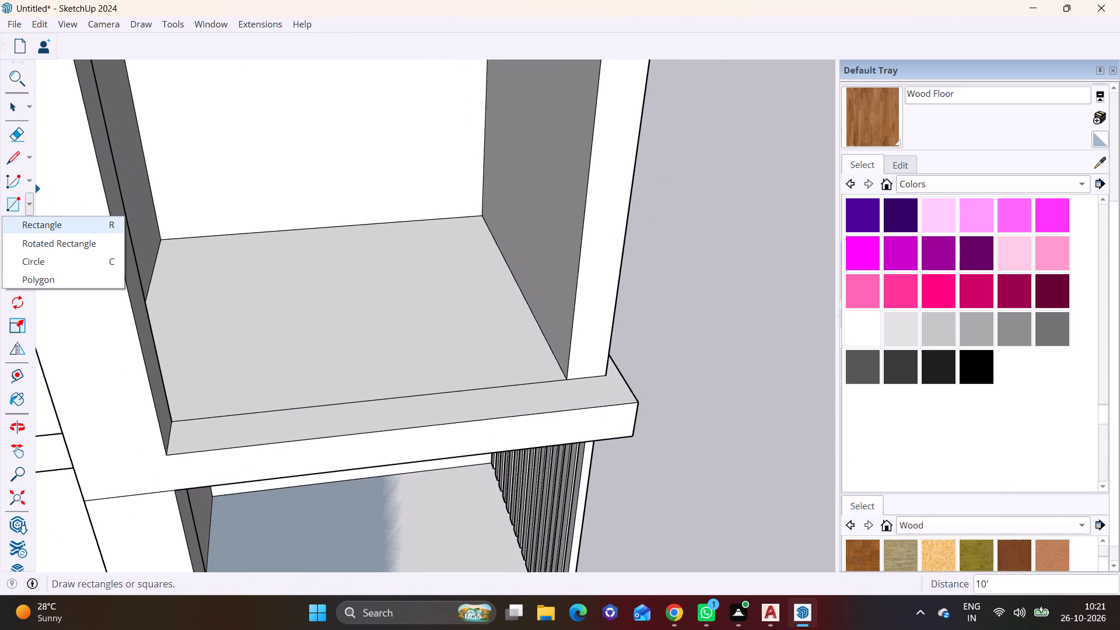
{"action": "scroll", "coordinate": [569, 377], "scroll_direction": "up", "scroll_amount": 3}
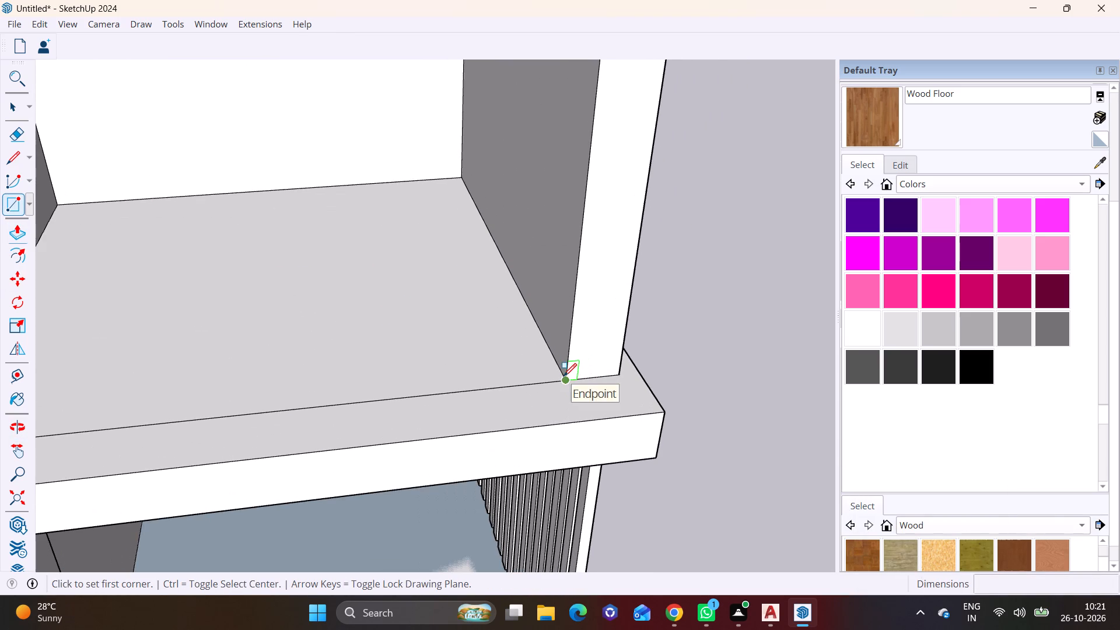
{"action": "left_click", "coordinate": [563, 377]}
{"action": "scroll", "coordinate": [478, 374], "scroll_direction": "down", "scroll_amount": 5}
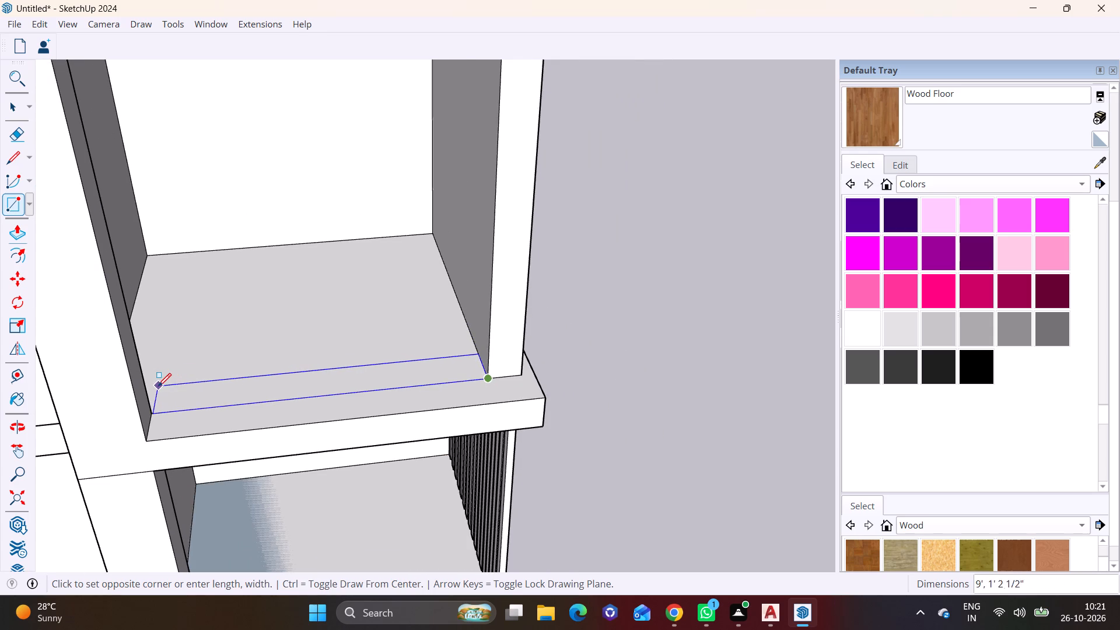
{"action": "left_click", "coordinate": [157, 384]}
{"action": "key", "text": "space"}
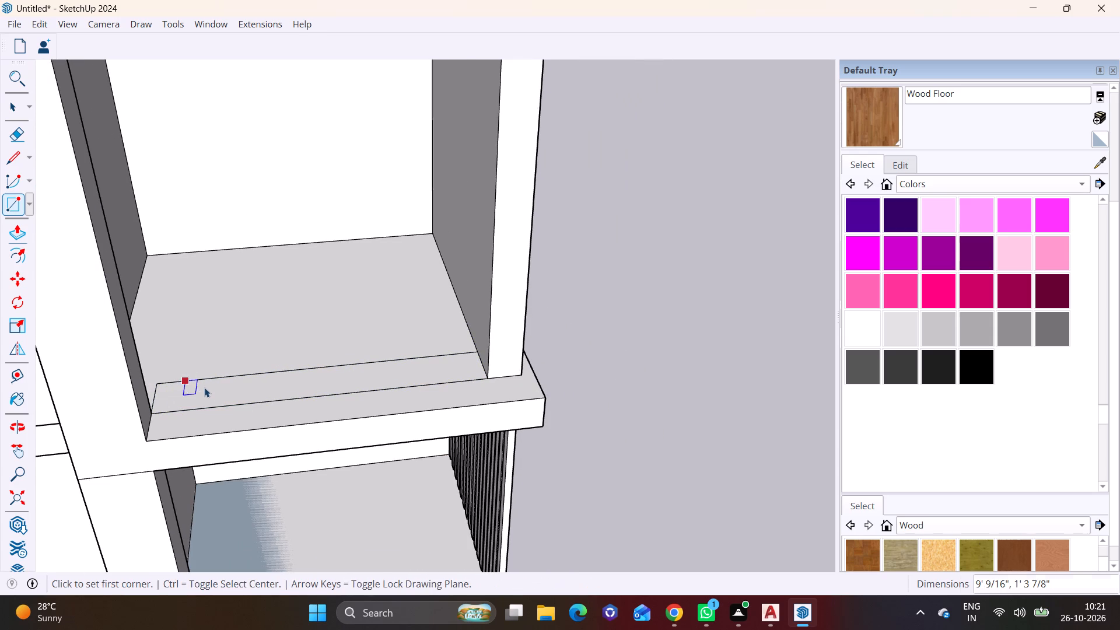
Push/Pull the top bay's front floor strip upward to form a parapet.
{"action": "left_click", "coordinate": [220, 392]}
{"action": "left_click", "coordinate": [20, 233]}
{"action": "left_click", "coordinate": [389, 373]}
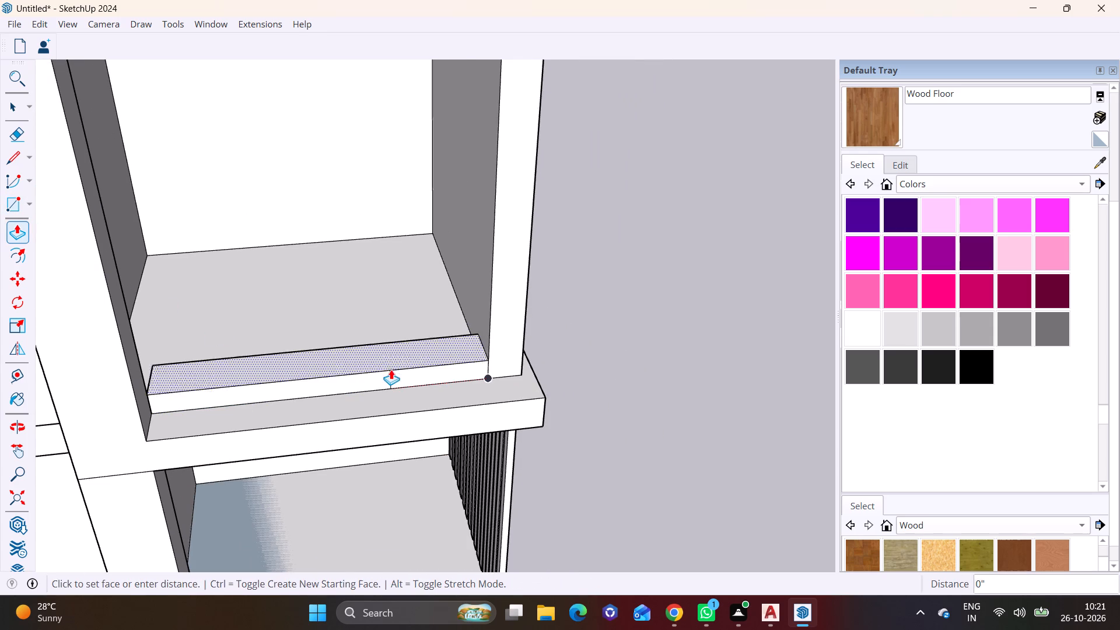
{"action": "left_click", "coordinate": [392, 243]}
{"action": "key", "text": "space"}
Push/Pull the top bay parapet's top face down 1' 9 3/8".
{"action": "scroll", "coordinate": [398, 332], "scroll_direction": "down", "scroll_amount": 8}
{"action": "middle_click", "coordinate": [397, 339]}
{"action": "middle_click_drag", "start_coordinate": [385, 349], "coordinate": [380, 336]}
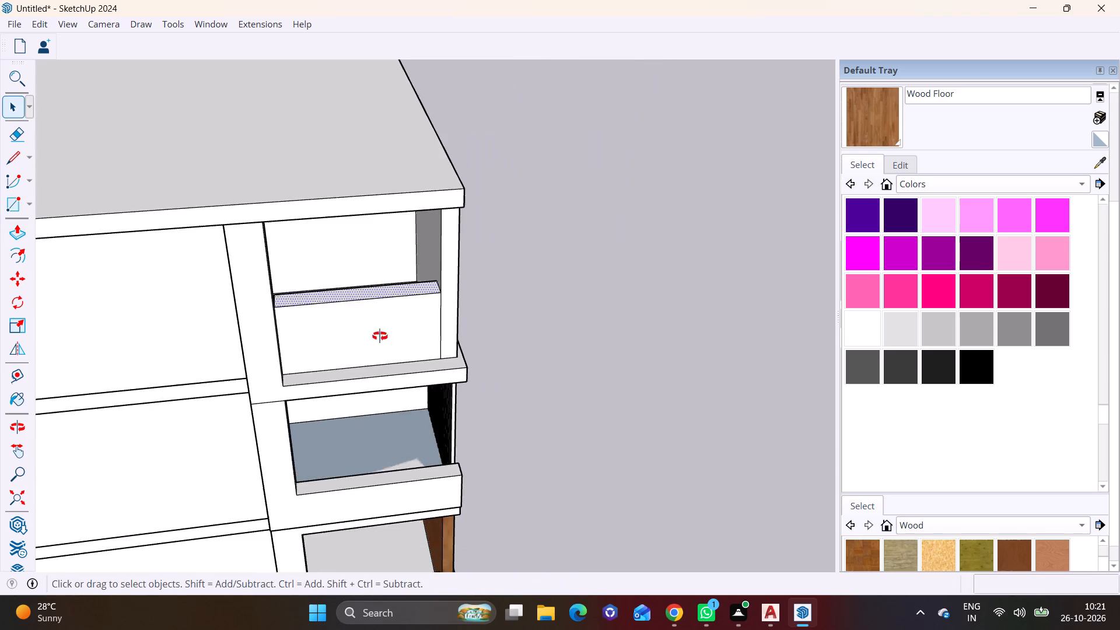
{"action": "middle_click_drag", "start_coordinate": [380, 336], "coordinate": [335, 204]}
{"action": "scroll", "coordinate": [345, 316], "scroll_direction": "down", "scroll_amount": 6}
{"action": "middle_click_drag", "start_coordinate": [361, 290], "coordinate": [303, 388]}
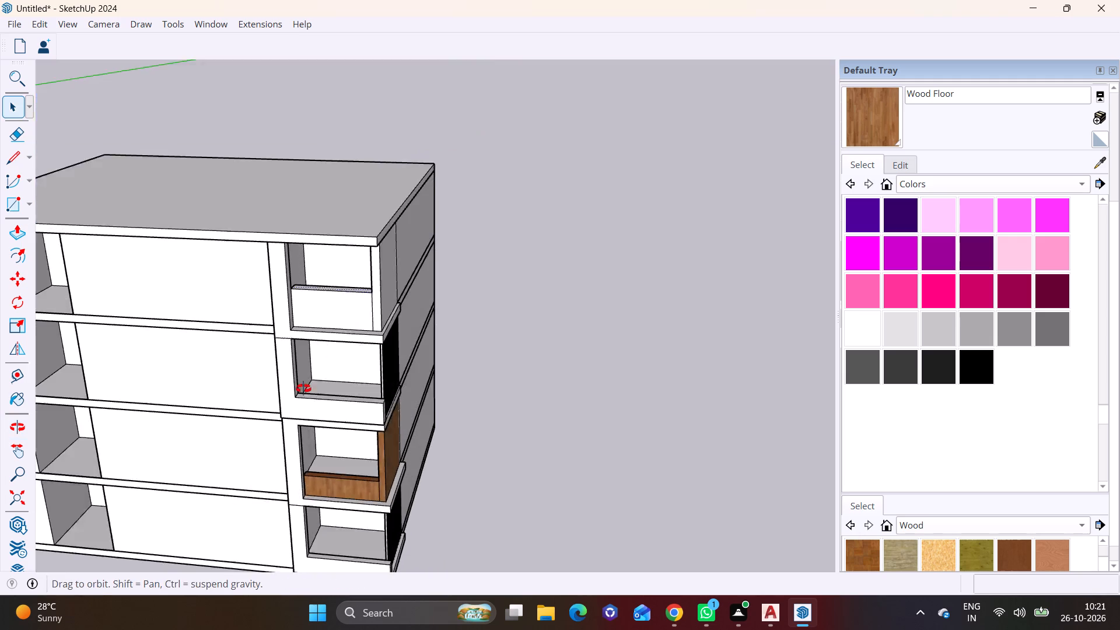
{"action": "middle_click_drag", "start_coordinate": [303, 388], "coordinate": [299, 416]}
{"action": "scroll", "coordinate": [363, 276], "scroll_direction": "up", "scroll_amount": 7}
{"action": "left_click", "coordinate": [12, 226]}
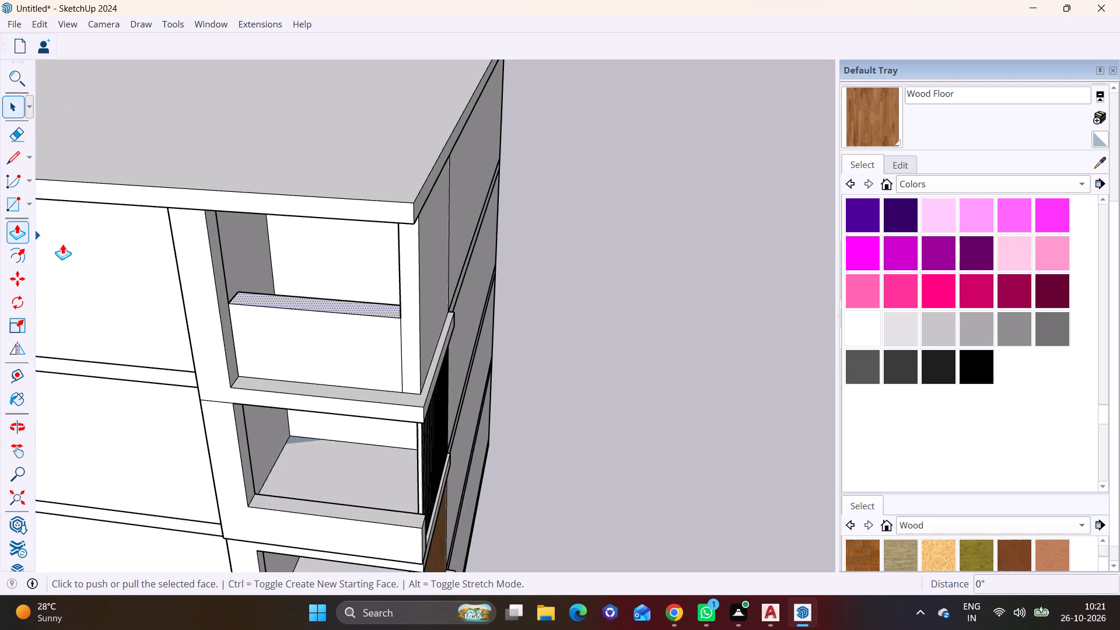
{"action": "left_click", "coordinate": [275, 296]}
{"action": "left_click", "coordinate": [276, 325]}
{"action": "key", "text": "space"}
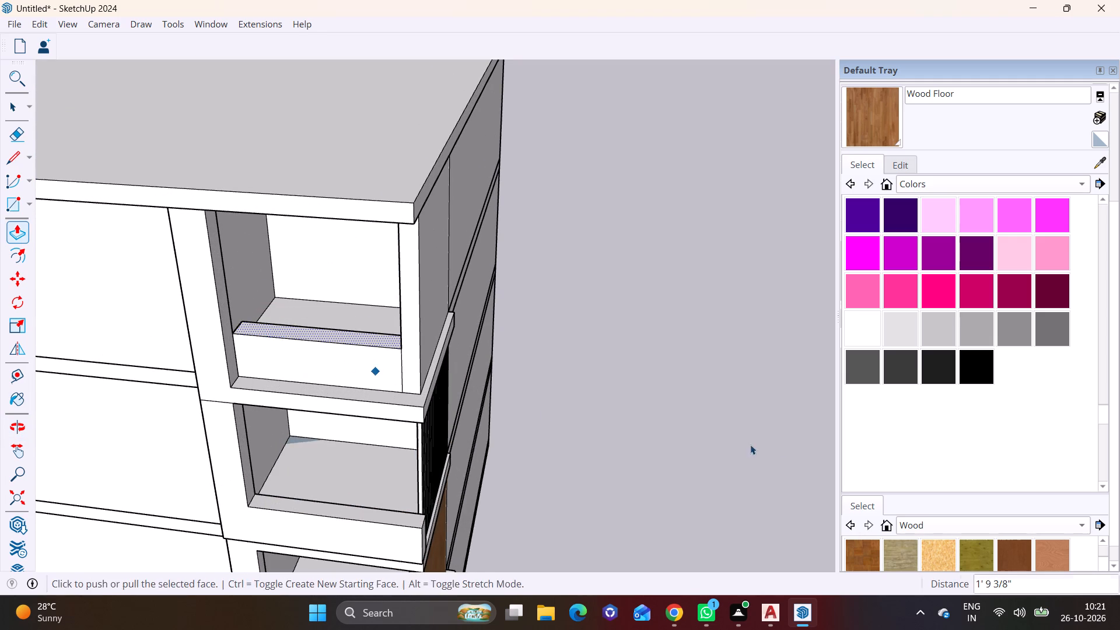
{"action": "left_click", "coordinate": [780, 444]}
Paint the top bay parapet's front and top and the side wall's front end, outer face and inner face with Wood Floor.
{"action": "middle_click_drag", "start_coordinate": [461, 407], "coordinate": [515, 264]}
{"action": "left_click", "coordinate": [899, 121]}
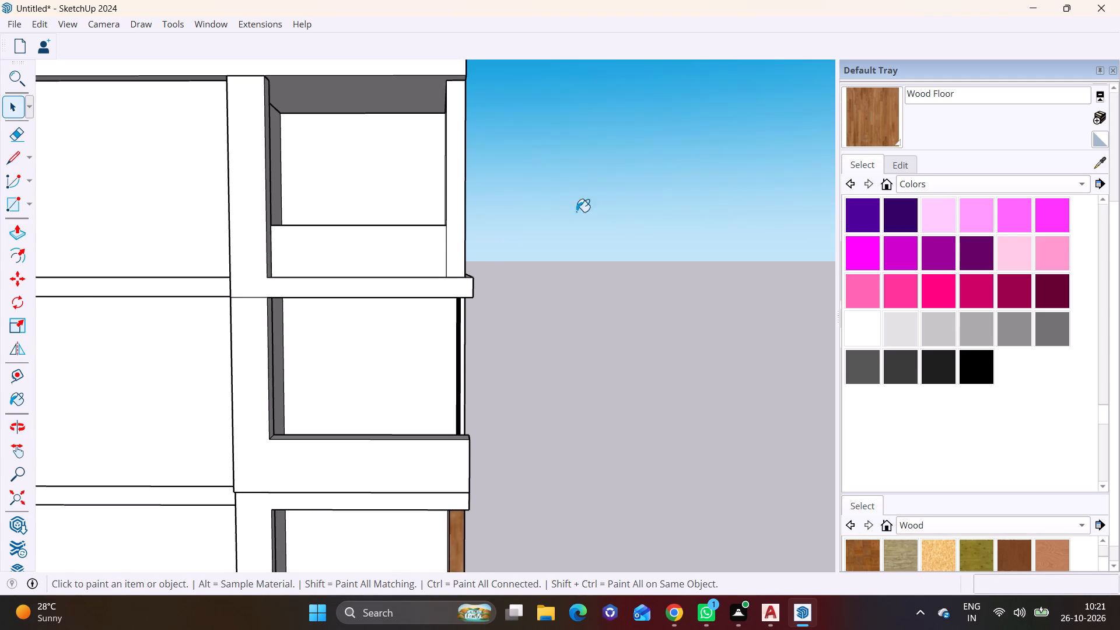
{"action": "left_click", "coordinate": [423, 247]}
{"action": "left_click", "coordinate": [461, 246]}
{"action": "middle_click_drag", "start_coordinate": [465, 247], "coordinate": [225, 285]}
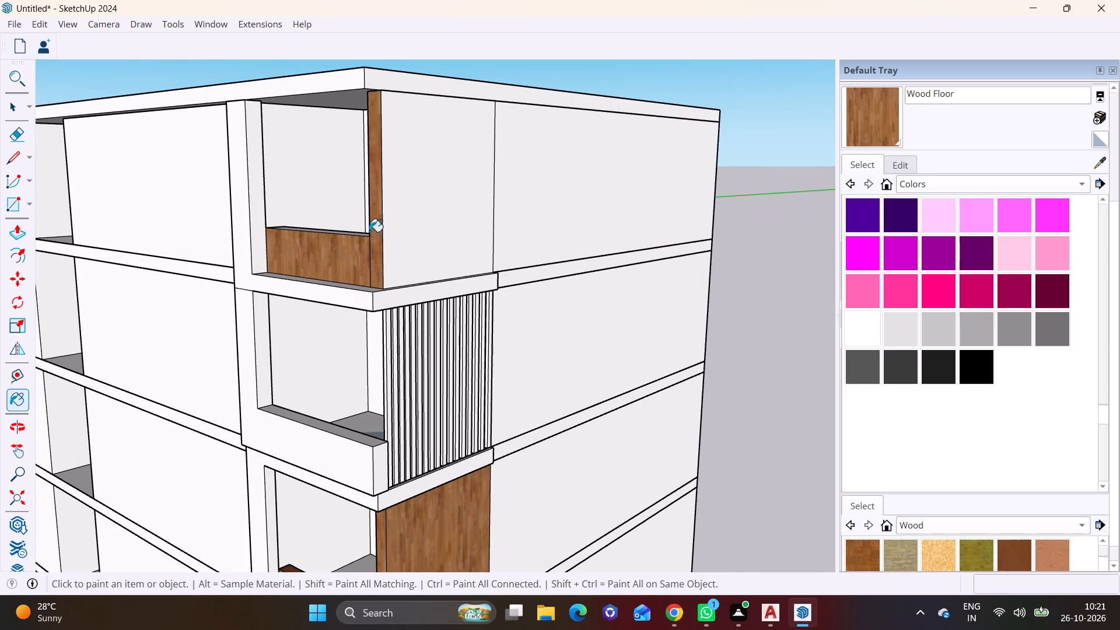
{"action": "left_click", "coordinate": [418, 218]}
{"action": "scroll", "coordinate": [361, 222], "scroll_direction": "up", "scroll_amount": 6}
{"action": "left_click", "coordinate": [340, 248]}
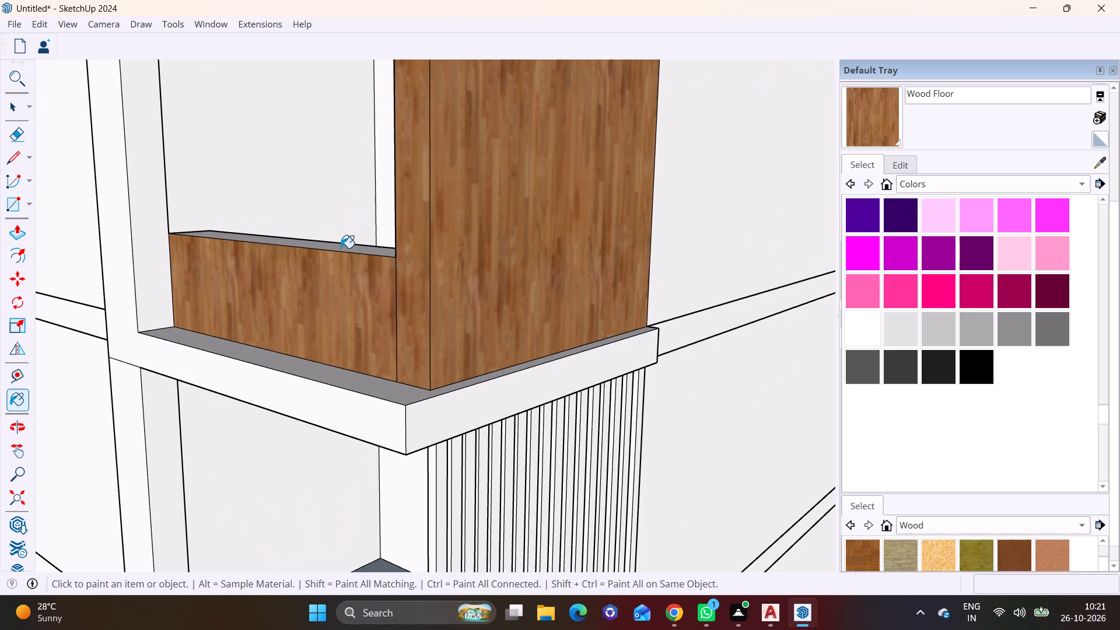
{"action": "middle_click_drag", "start_coordinate": [354, 254], "coordinate": [757, 351]}
{"action": "left_click", "coordinate": [605, 234]}
{"action": "scroll", "coordinate": [608, 257], "scroll_direction": "down", "scroll_amount": 3}
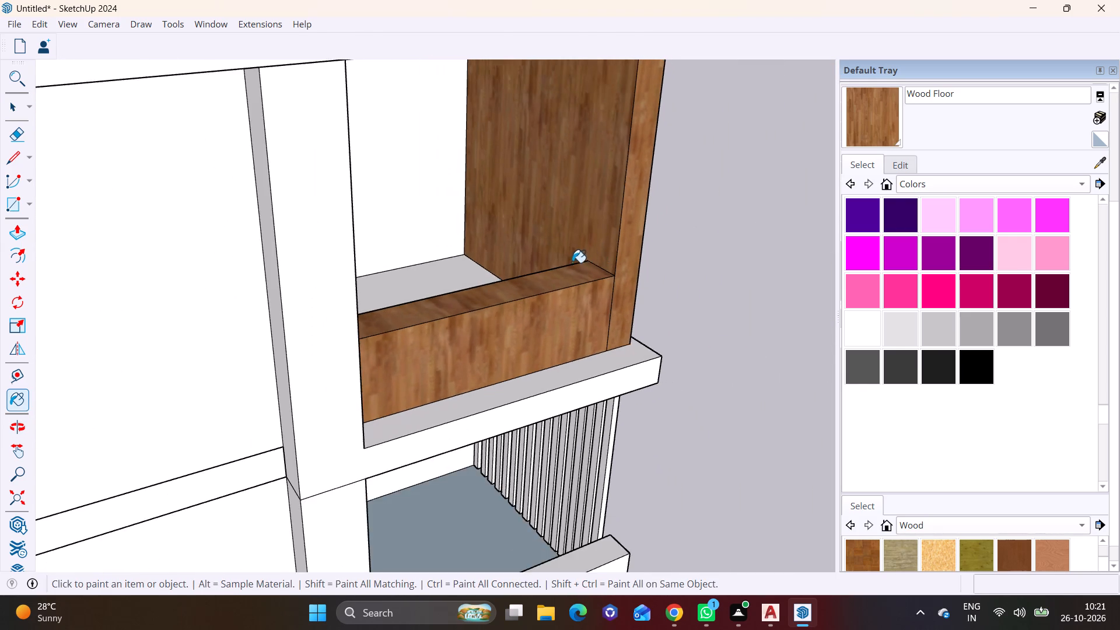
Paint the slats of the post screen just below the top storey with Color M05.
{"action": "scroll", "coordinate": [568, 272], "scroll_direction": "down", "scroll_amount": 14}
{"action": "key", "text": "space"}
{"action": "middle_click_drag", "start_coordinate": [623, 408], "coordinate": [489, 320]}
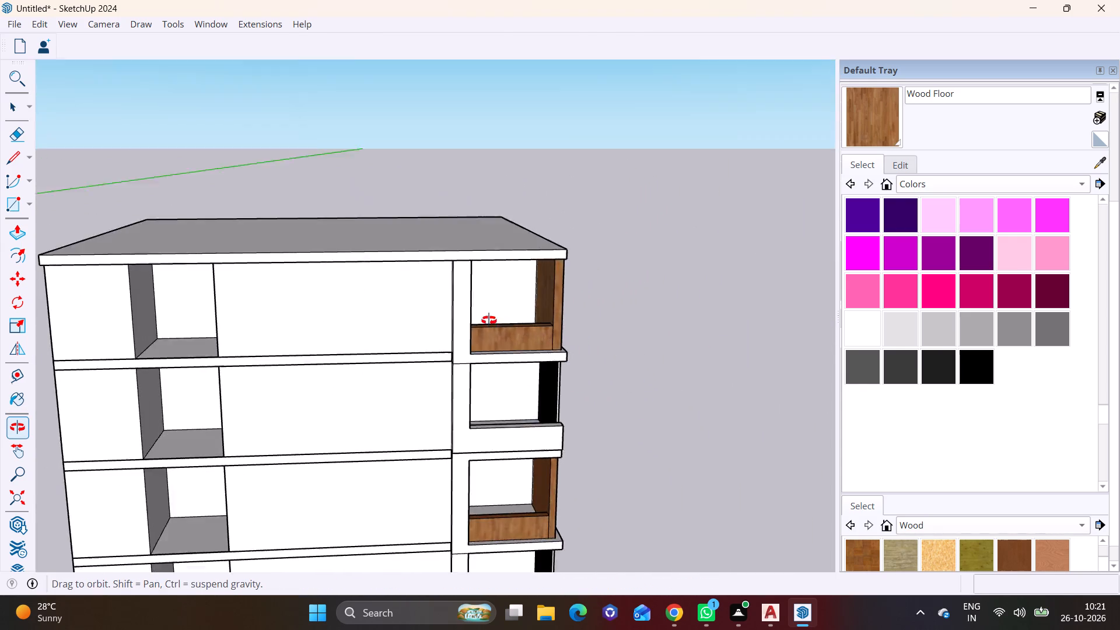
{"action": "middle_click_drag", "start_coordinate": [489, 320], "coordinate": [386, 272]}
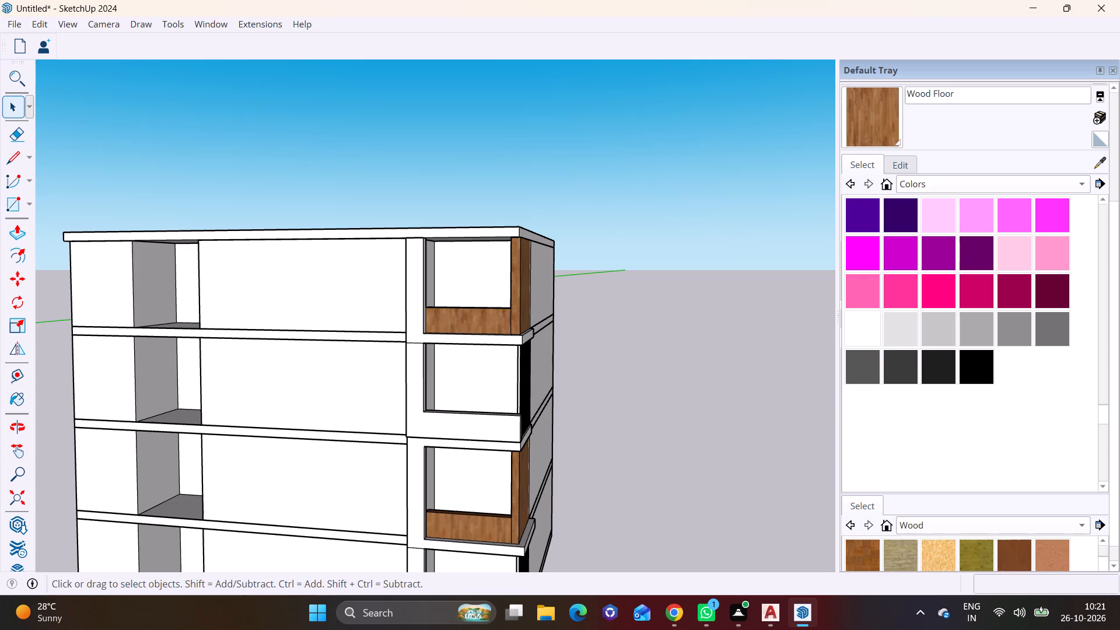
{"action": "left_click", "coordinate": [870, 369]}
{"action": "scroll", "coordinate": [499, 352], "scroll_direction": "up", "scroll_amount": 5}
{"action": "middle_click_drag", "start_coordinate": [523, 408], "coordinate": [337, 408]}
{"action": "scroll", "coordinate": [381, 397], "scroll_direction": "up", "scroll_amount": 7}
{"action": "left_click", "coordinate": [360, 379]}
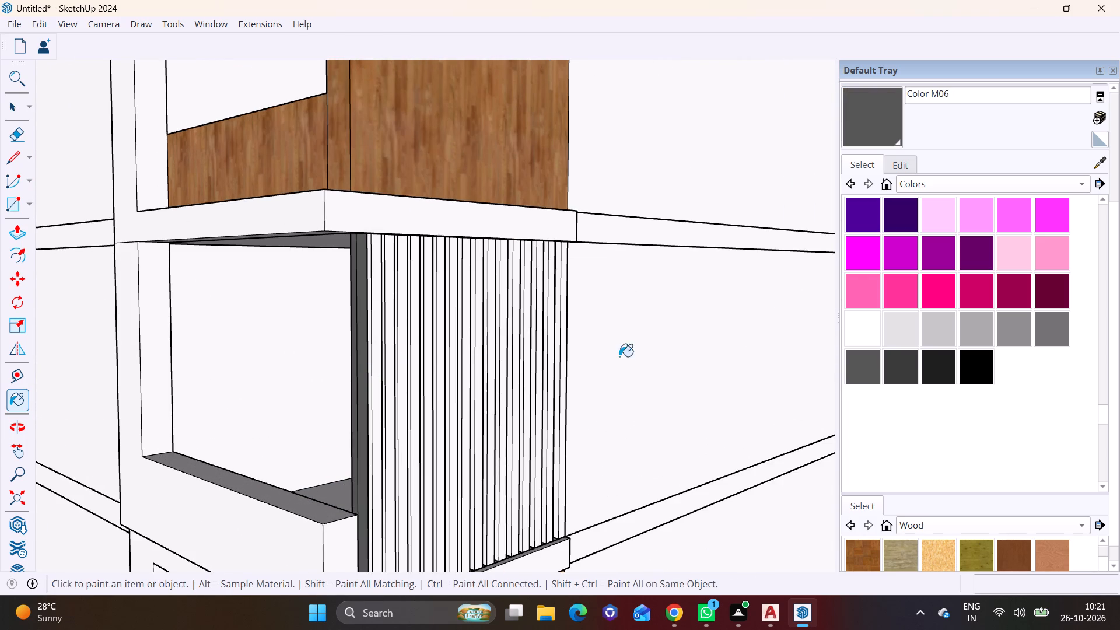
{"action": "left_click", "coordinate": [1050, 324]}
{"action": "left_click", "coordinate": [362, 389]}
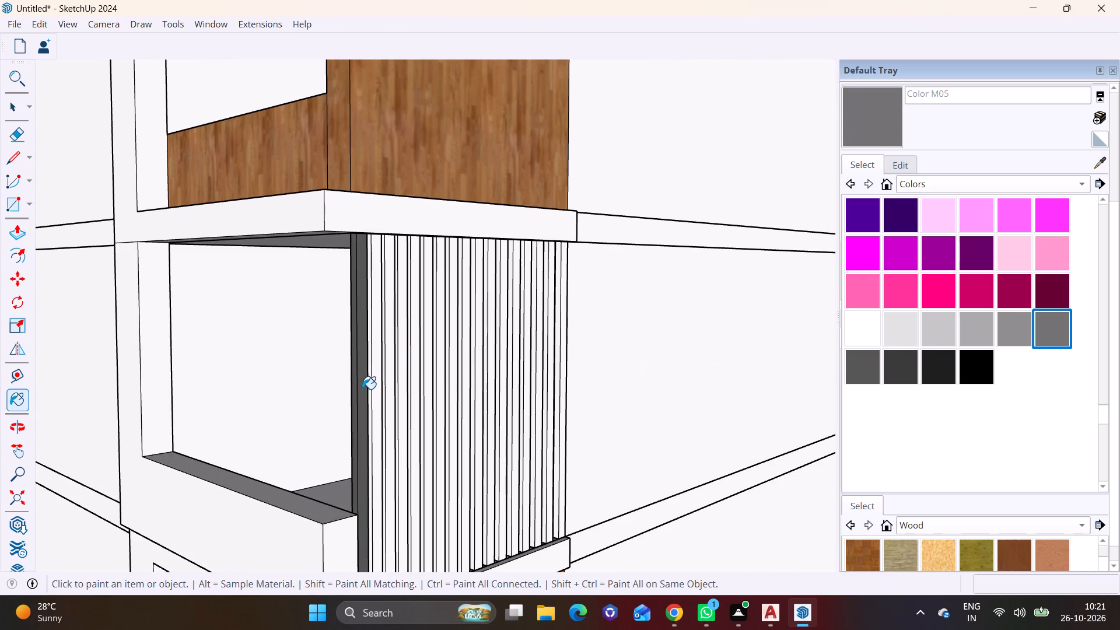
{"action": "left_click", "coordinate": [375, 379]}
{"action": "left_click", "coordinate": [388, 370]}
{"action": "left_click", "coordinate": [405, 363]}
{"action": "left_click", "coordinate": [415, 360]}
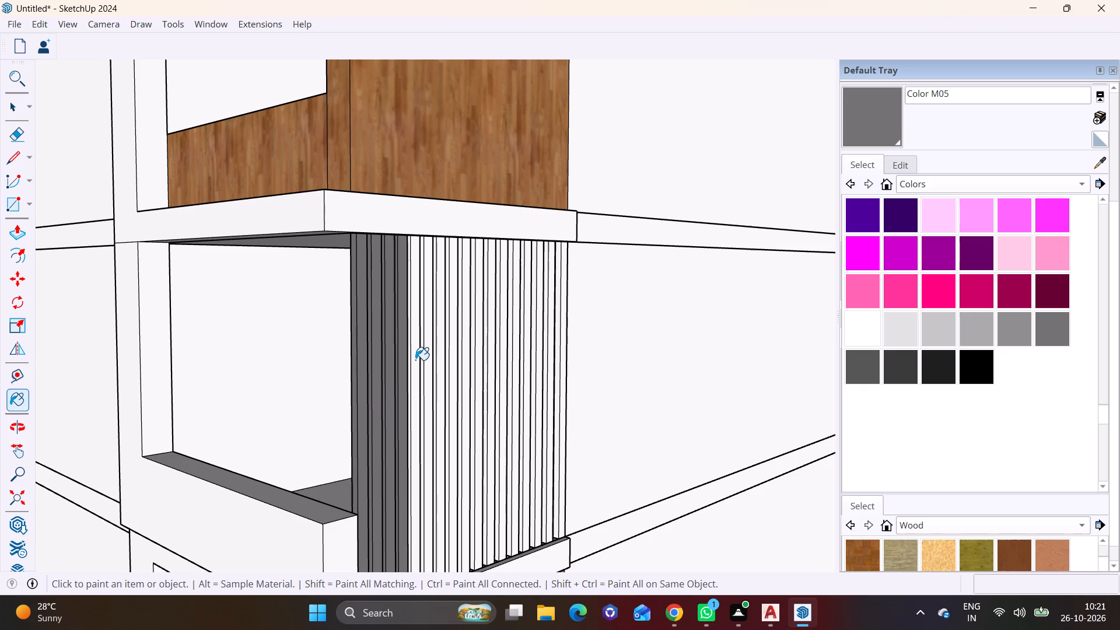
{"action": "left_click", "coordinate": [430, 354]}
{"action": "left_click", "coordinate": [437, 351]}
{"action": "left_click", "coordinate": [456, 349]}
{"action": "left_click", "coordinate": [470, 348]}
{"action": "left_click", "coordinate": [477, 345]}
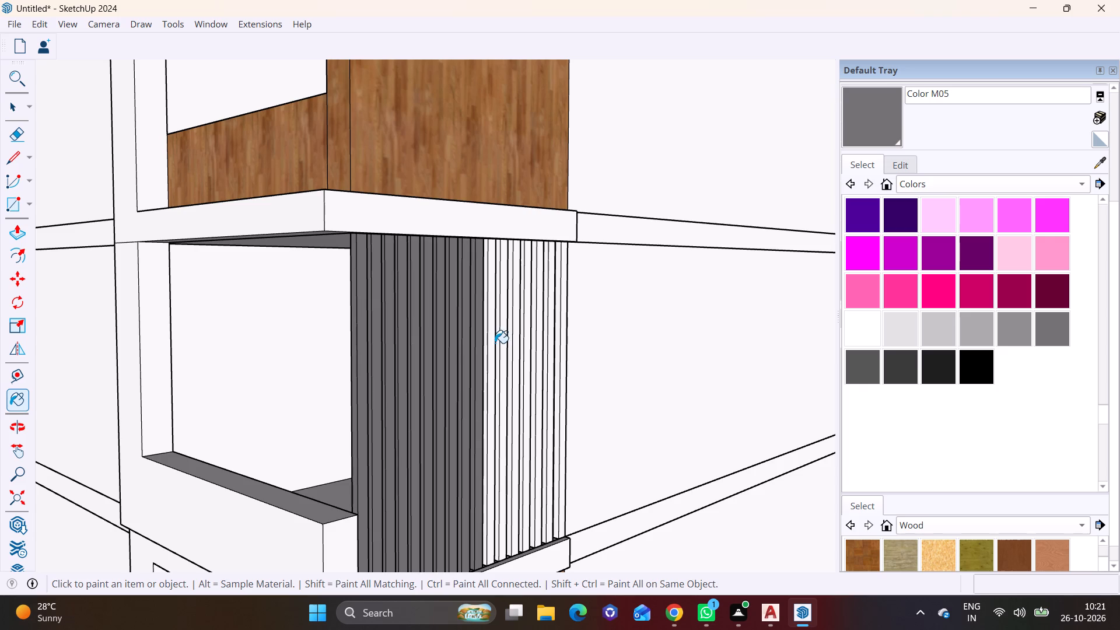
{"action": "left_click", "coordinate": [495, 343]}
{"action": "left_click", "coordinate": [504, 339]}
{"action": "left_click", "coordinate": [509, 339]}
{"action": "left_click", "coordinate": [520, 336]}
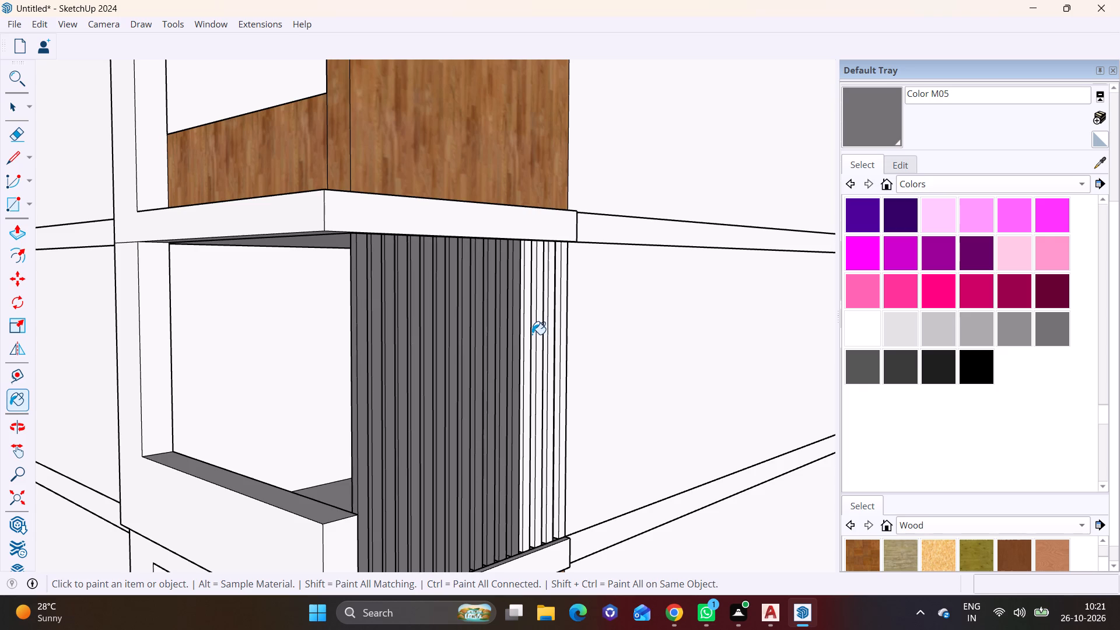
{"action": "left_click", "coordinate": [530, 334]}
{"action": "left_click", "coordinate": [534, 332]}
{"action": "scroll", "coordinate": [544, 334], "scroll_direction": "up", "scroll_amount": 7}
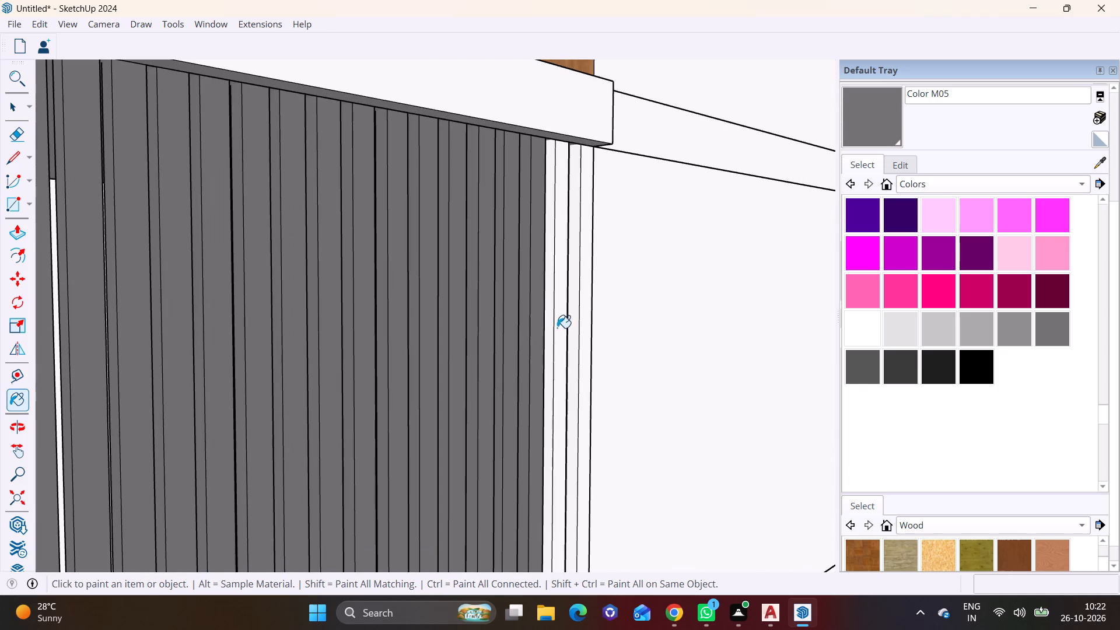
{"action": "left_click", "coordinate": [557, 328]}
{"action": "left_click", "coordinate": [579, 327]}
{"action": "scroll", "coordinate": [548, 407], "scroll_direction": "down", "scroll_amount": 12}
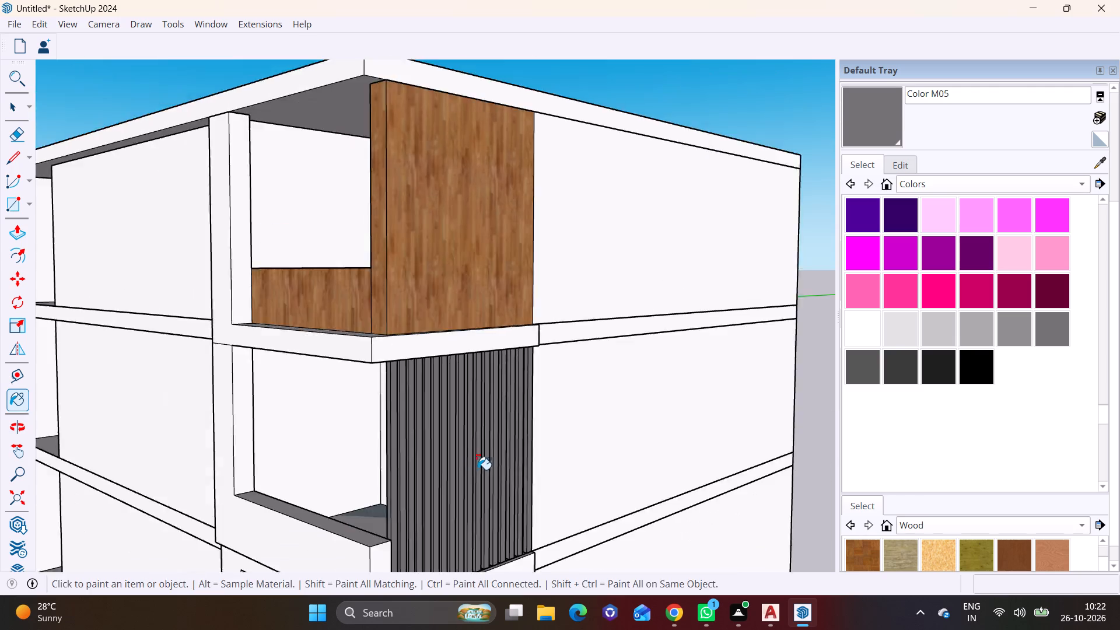
Paint all slats of the post screen just below the top storey with Color M03.
{"action": "middle_click_drag", "start_coordinate": [475, 470], "coordinate": [414, 261], "text": "shift"}
{"action": "middle_click_drag", "start_coordinate": [410, 378], "coordinate": [445, 243], "text": "shift"}
{"action": "left_click", "coordinate": [977, 332]}
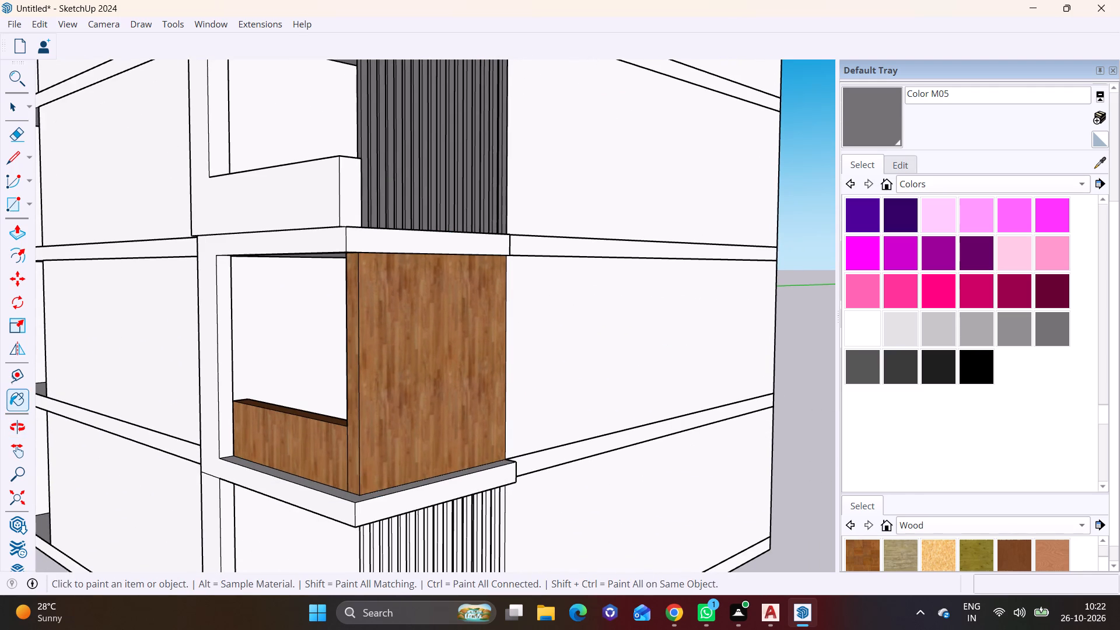
{"action": "left_click", "coordinate": [367, 176]}
{"action": "left_click", "coordinate": [384, 170]}
{"action": "left_click", "coordinate": [376, 166]}
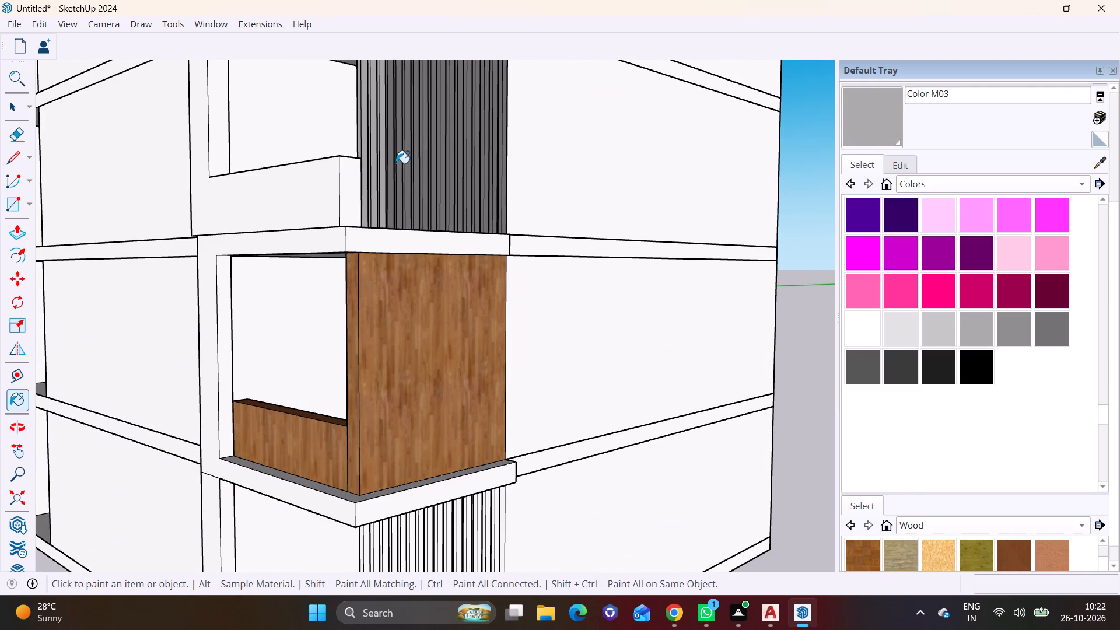
{"action": "left_click", "coordinate": [396, 163]}
{"action": "left_click", "coordinate": [405, 162]}
{"action": "left_click", "coordinate": [418, 157]}
{"action": "left_click", "coordinate": [425, 154]}
{"action": "left_click", "coordinate": [432, 152]}
{"action": "left_click", "coordinate": [437, 151]}
{"action": "double_click", "coordinate": [444, 151]}
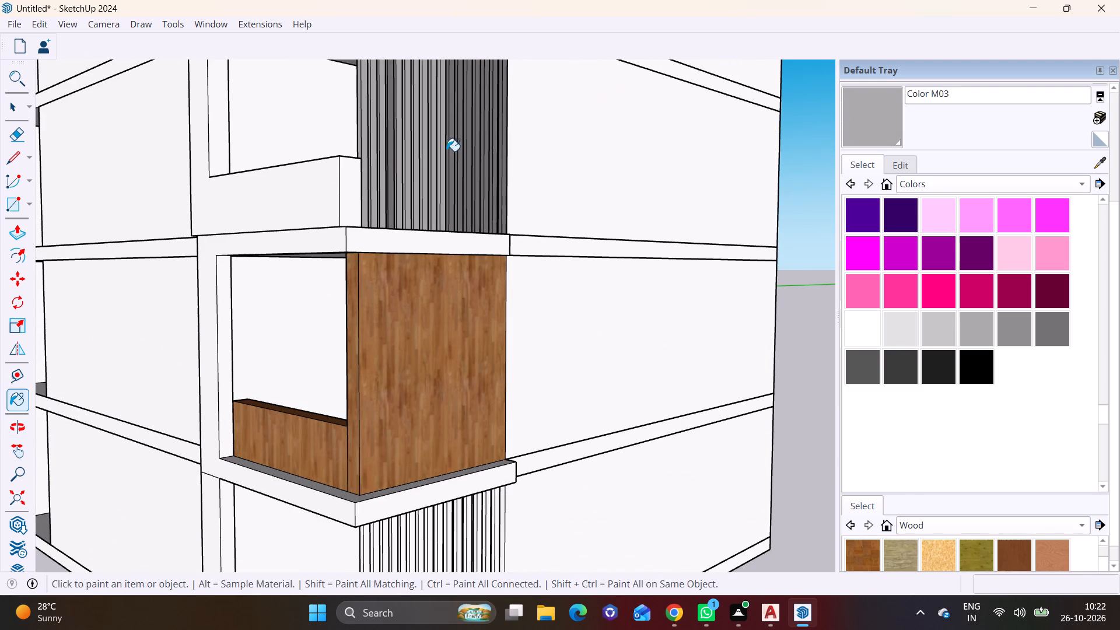
{"action": "left_click", "coordinate": [450, 151]}
{"action": "left_click", "coordinate": [458, 151]}
{"action": "left_click", "coordinate": [466, 151]}
{"action": "left_click_drag", "start_coordinate": [468, 151], "coordinate": [474, 151]}
{"action": "left_click", "coordinate": [477, 151]}
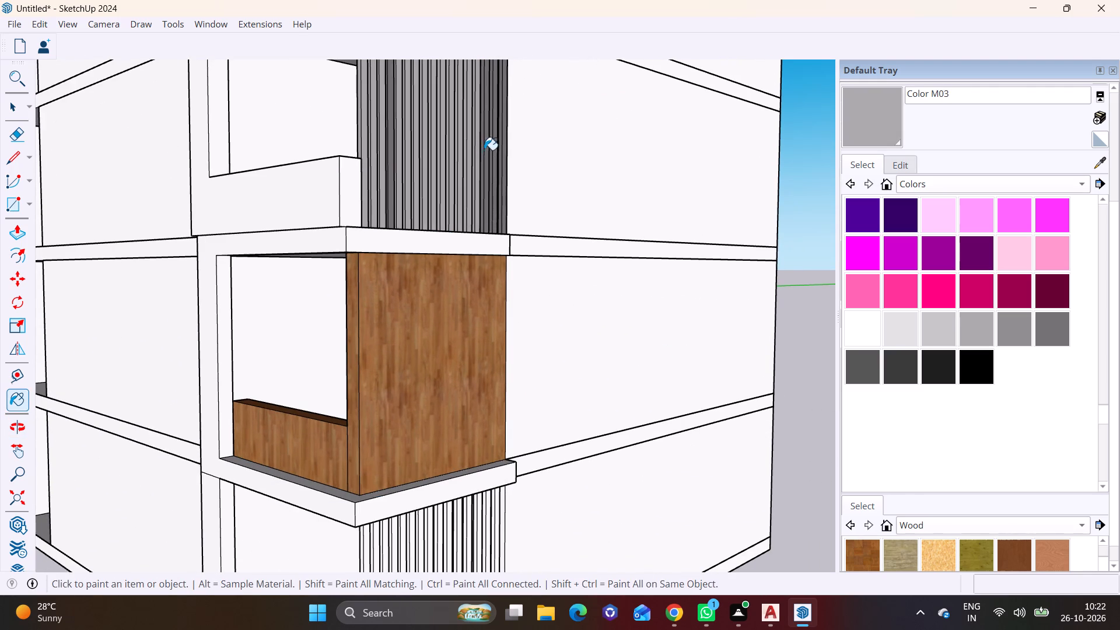
{"action": "left_click", "coordinate": [484, 150]}
{"action": "left_click", "coordinate": [492, 149]}
{"action": "left_click", "coordinate": [500, 148]}
{"action": "left_click", "coordinate": [393, 163]}
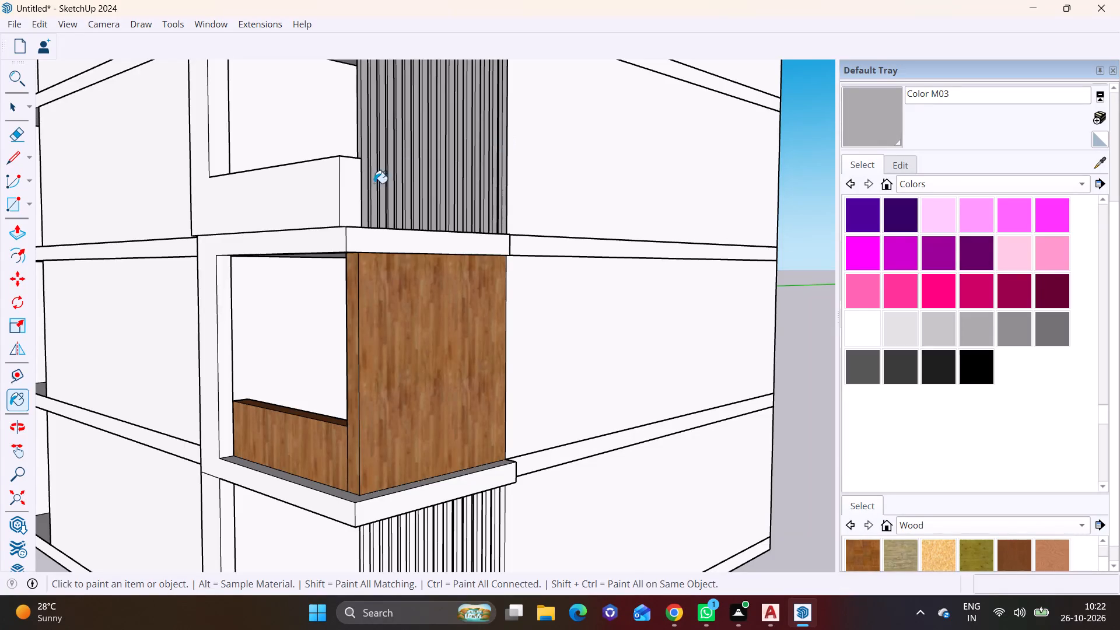
Paint all slats of the ground storey's post screen with Color M03.
{"action": "middle_click_drag", "start_coordinate": [384, 279], "coordinate": [391, 163], "text": "shift"}
{"action": "scroll", "coordinate": [401, 453], "scroll_direction": "up", "scroll_amount": 3}
{"action": "left_click", "coordinate": [363, 442]}
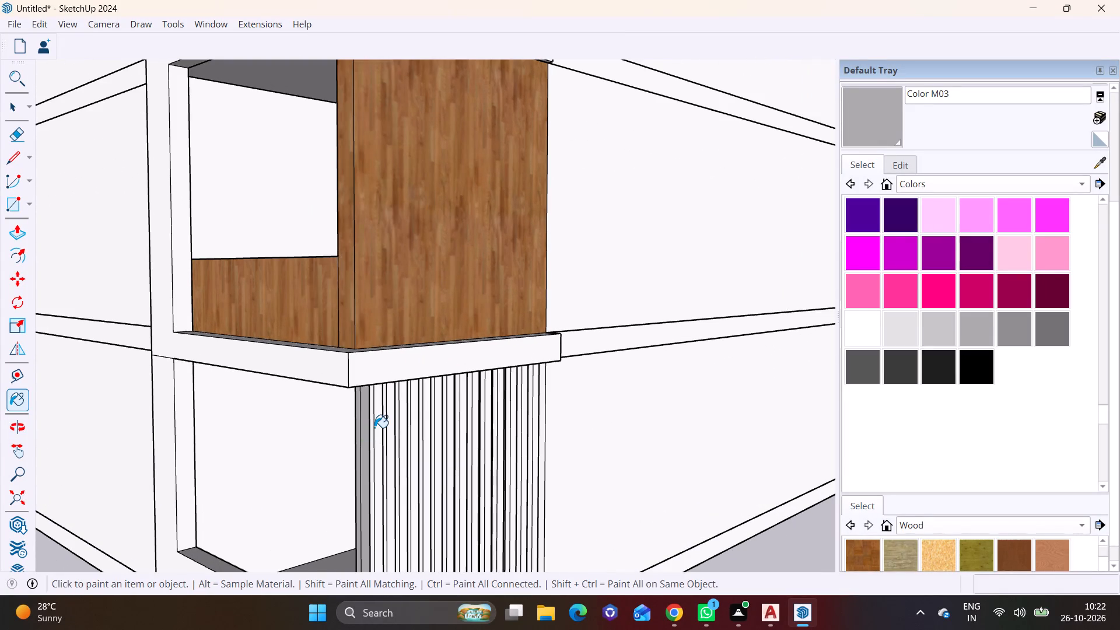
{"action": "left_click", "coordinate": [374, 428]}
{"action": "left_click", "coordinate": [392, 420]}
{"action": "left_click", "coordinate": [415, 414]}
{"action": "left_click", "coordinate": [405, 414]}
{"action": "left_click", "coordinate": [428, 414]}
{"action": "left_click", "coordinate": [442, 409]}
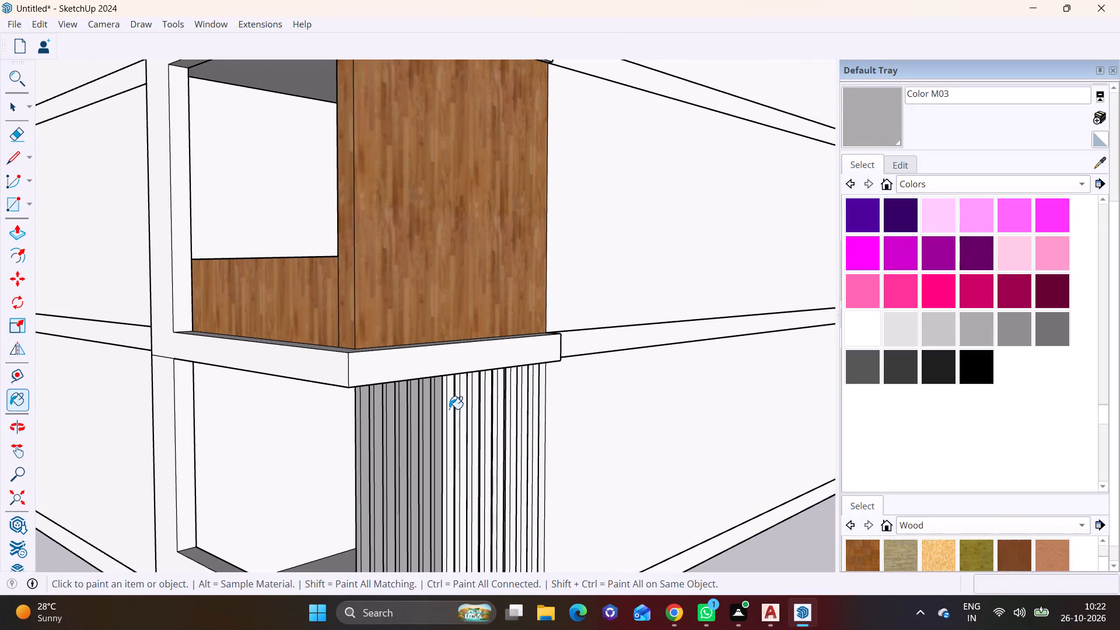
{"action": "left_click", "coordinate": [453, 409]}
{"action": "left_click", "coordinate": [461, 407]}
{"action": "left_click", "coordinate": [470, 404]}
{"action": "left_click", "coordinate": [478, 400]}
{"action": "left_click", "coordinate": [484, 398]}
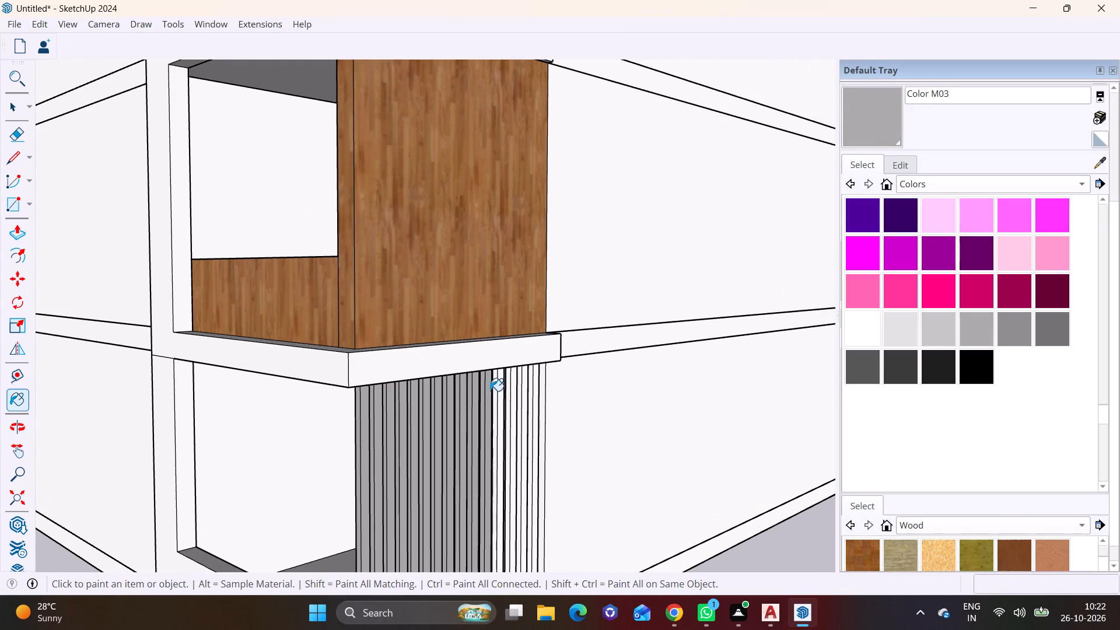
{"action": "left_click", "coordinate": [498, 390]}
{"action": "left_click", "coordinate": [509, 388]}
{"action": "left_click", "coordinate": [524, 392]}
{"action": "left_click", "coordinate": [531, 392]}
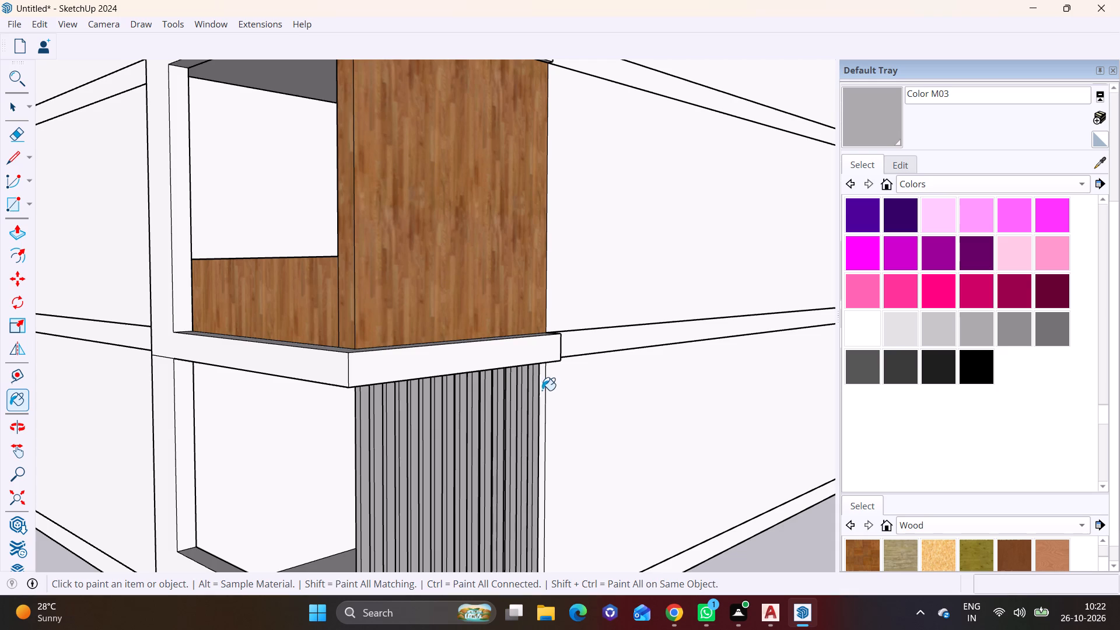
{"action": "left_click", "coordinate": [542, 390]}
{"action": "scroll", "coordinate": [447, 491], "scroll_direction": "down", "scroll_amount": 8}
{"action": "middle_click_drag", "start_coordinate": [448, 485], "coordinate": [482, 328], "text": "shift"}
{"action": "key", "text": "space"}
{"action": "left_click", "coordinate": [559, 459]}
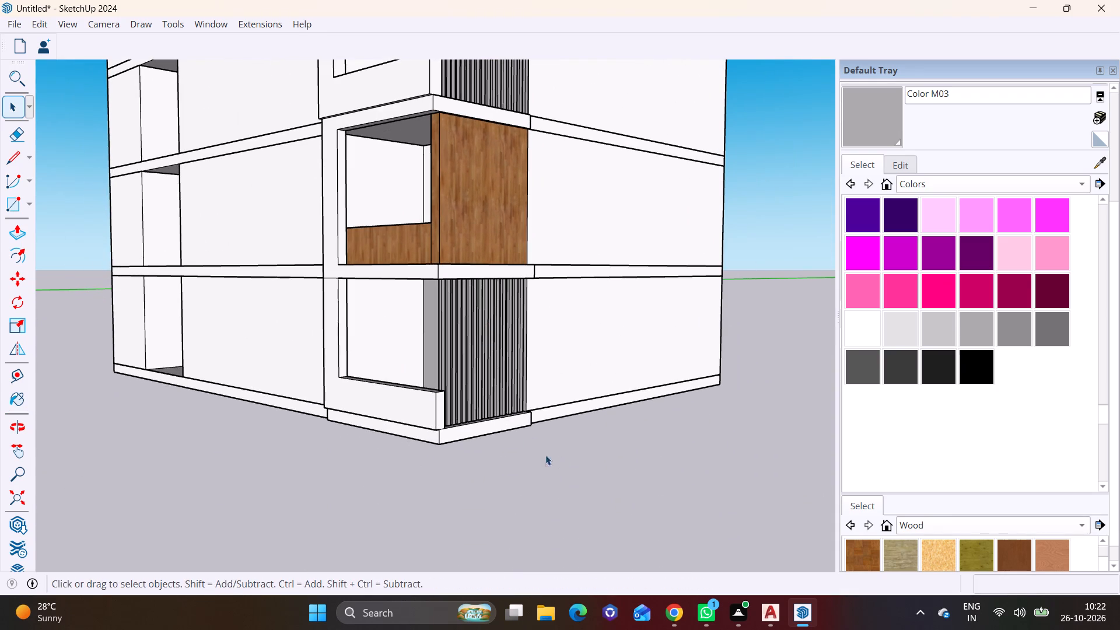
Paint the front frame around the lower wood-clad open bay with Color M06.
{"action": "middle_click_drag", "start_coordinate": [426, 415], "coordinate": [600, 425]}
{"action": "middle_click_drag", "start_coordinate": [422, 369], "coordinate": [373, 453], "text": "shift"}
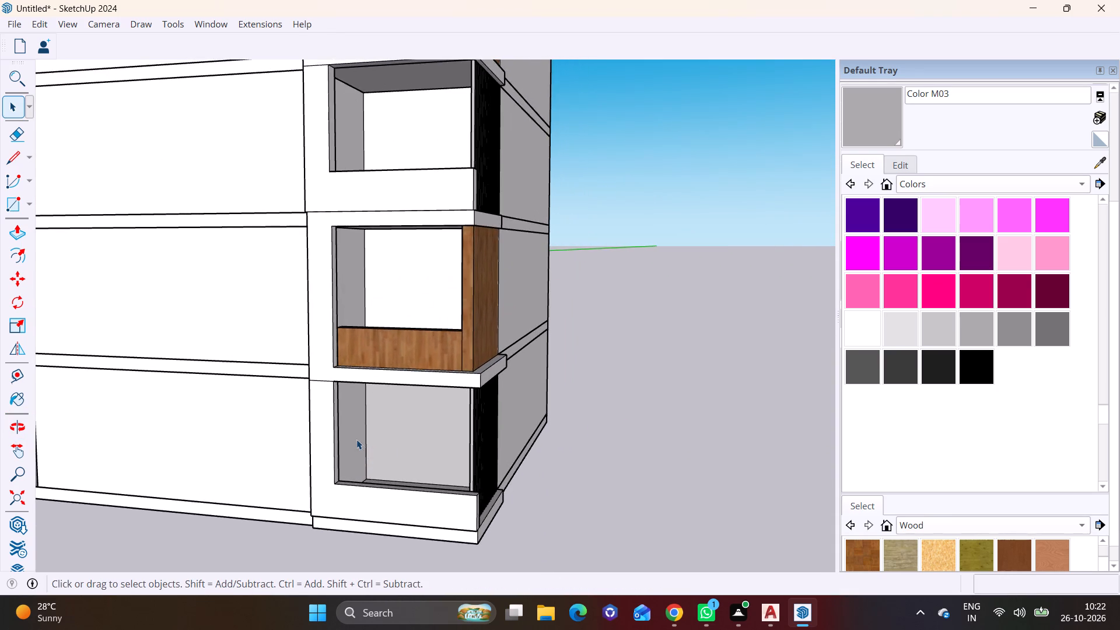
{"action": "scroll", "coordinate": [353, 432], "scroll_direction": "down", "scroll_amount": 2}
{"action": "middle_click_drag", "start_coordinate": [351, 418], "coordinate": [328, 411]}
{"action": "scroll", "coordinate": [393, 365], "scroll_direction": "up", "scroll_amount": 2}
{"action": "scroll", "coordinate": [324, 412], "scroll_direction": "up", "scroll_amount": 2}
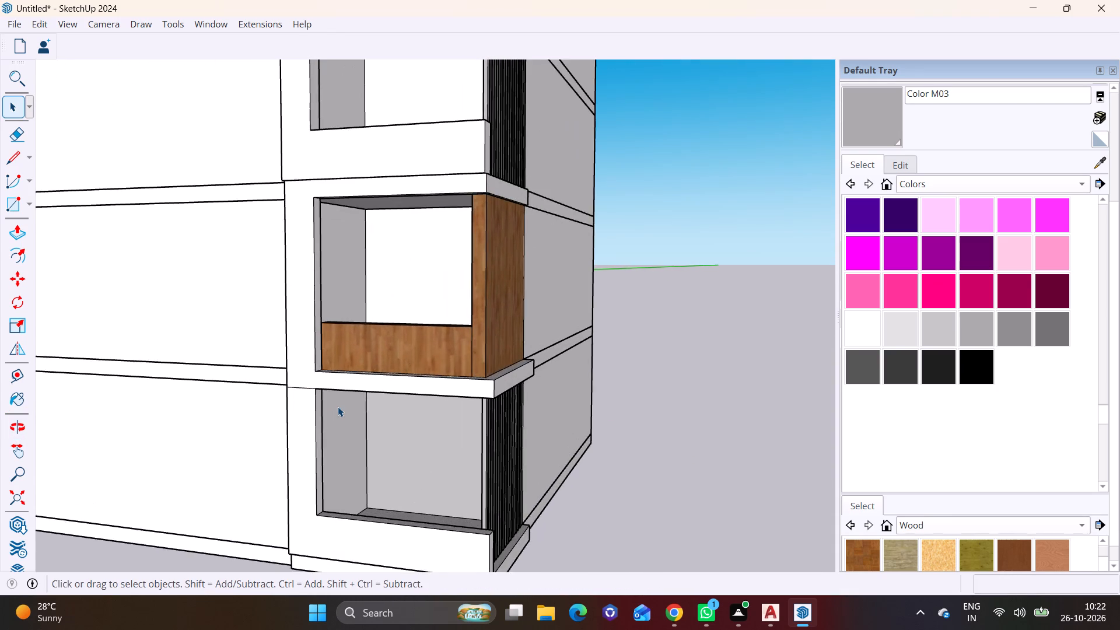
{"action": "scroll", "coordinate": [338, 407], "scroll_direction": "up", "scroll_amount": 2}
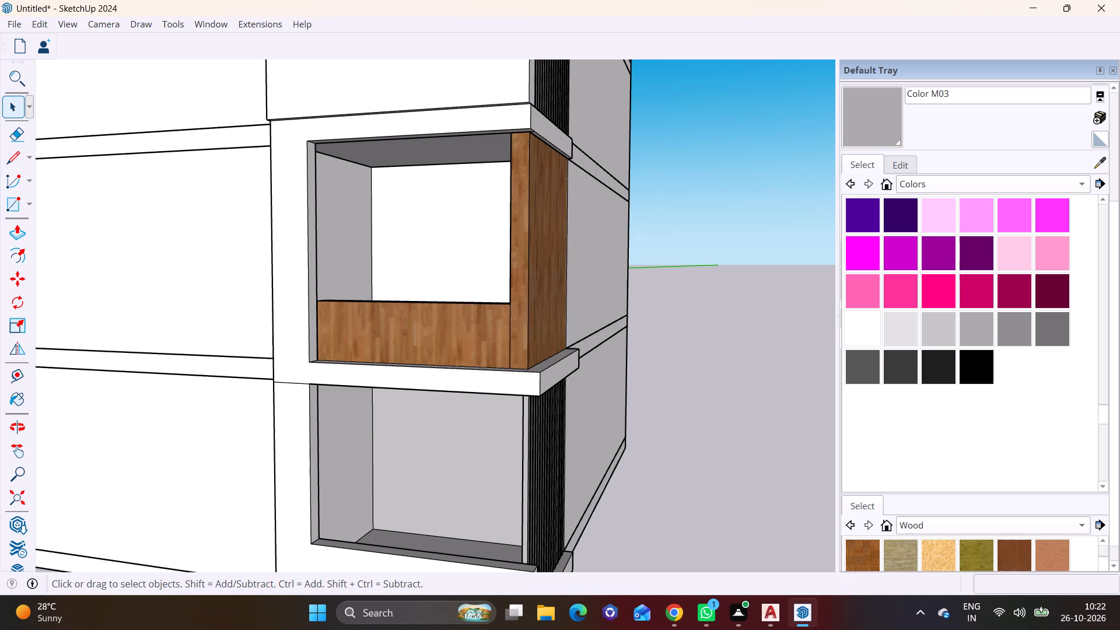
{"action": "left_click", "coordinate": [858, 373]}
{"action": "left_click", "coordinate": [471, 376]}
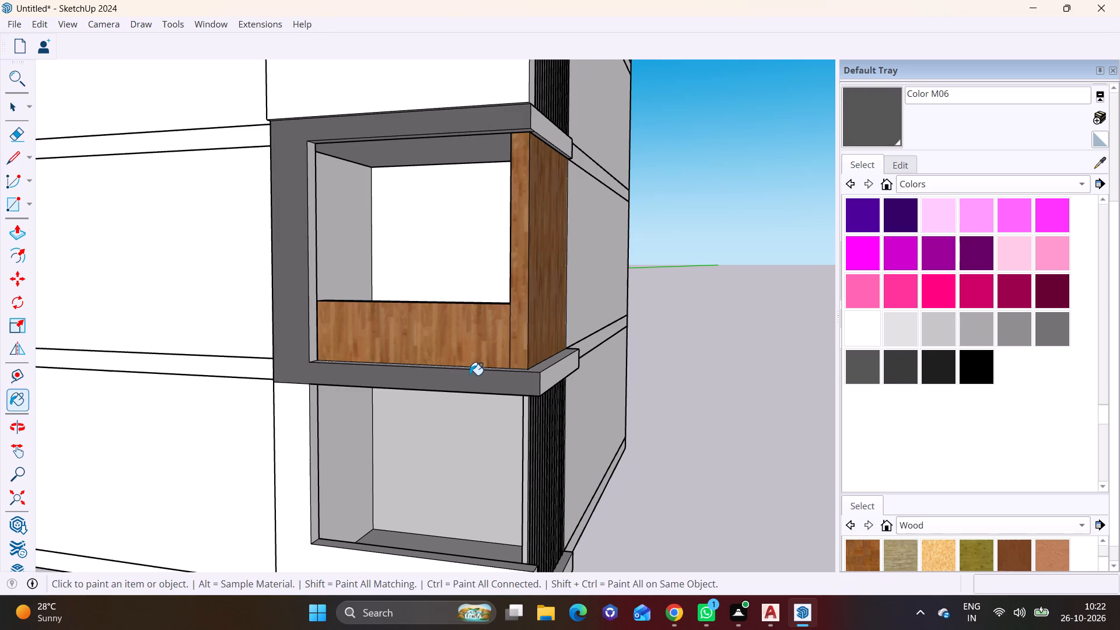
Paint the top open bay's front frame, slab side edge, inner jamb and floor ledge with Color M06.
{"action": "scroll", "coordinate": [457, 386], "scroll_direction": "down", "scroll_amount": 7}
{"action": "middle_click_drag", "start_coordinate": [481, 275], "coordinate": [476, 474], "text": "shift"}
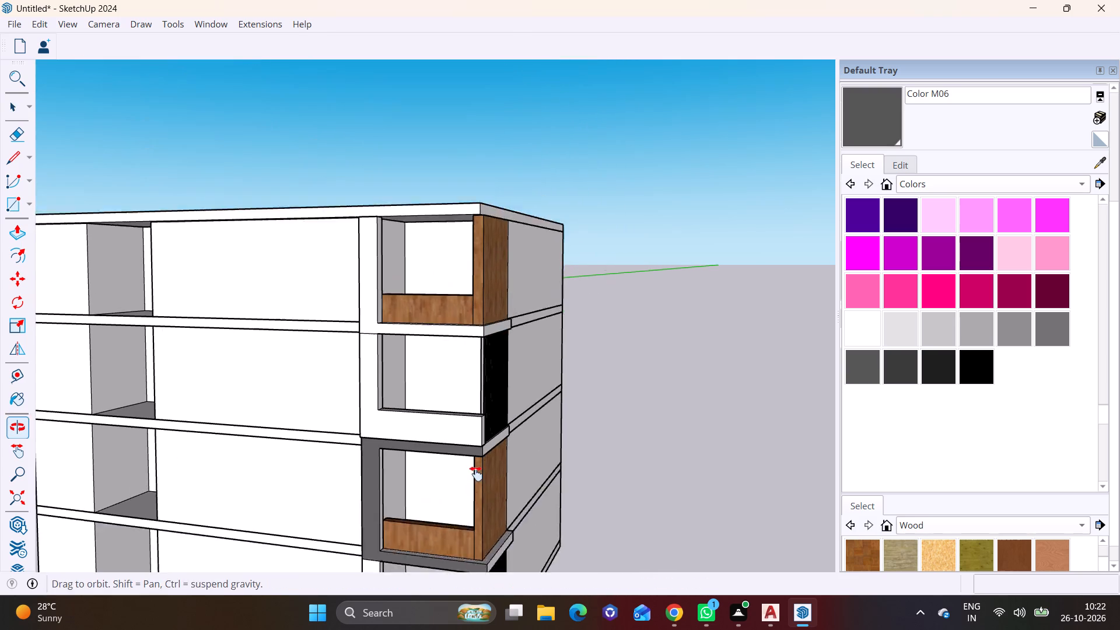
{"action": "middle_click_drag", "start_coordinate": [476, 474], "coordinate": [476, 502], "text": "shift"}
{"action": "left_click", "coordinate": [469, 381]}
{"action": "scroll", "coordinate": [464, 374], "scroll_direction": "up", "scroll_amount": 4}
{"action": "left_click", "coordinate": [509, 376]}
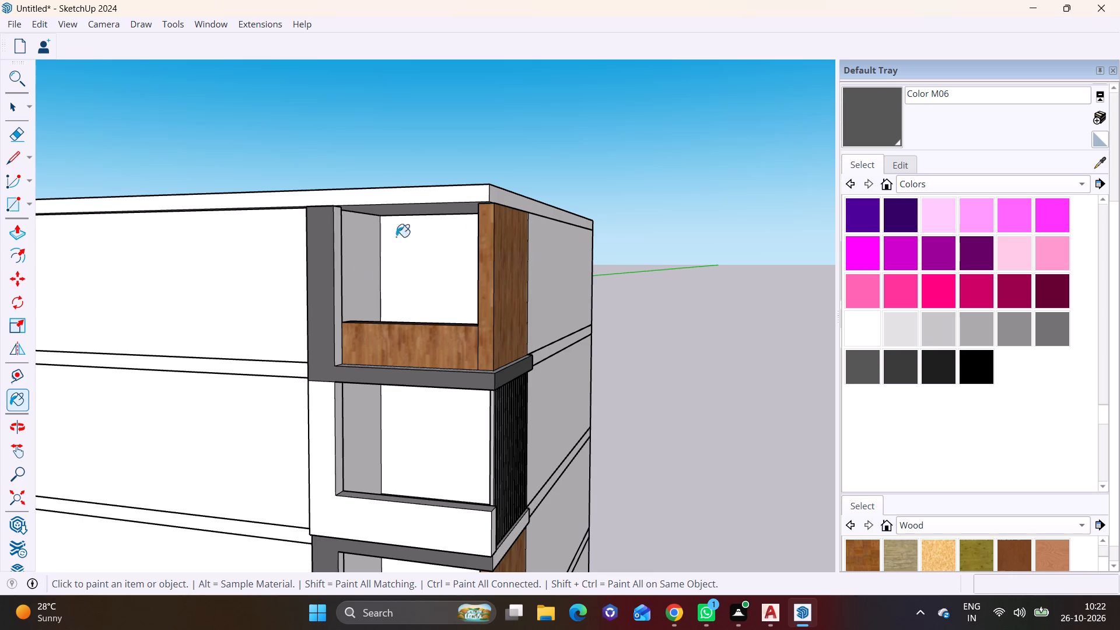
{"action": "left_click", "coordinate": [337, 294]}
{"action": "middle_click_drag", "start_coordinate": [379, 377], "coordinate": [380, 438]}
{"action": "scroll", "coordinate": [460, 394], "scroll_direction": "up", "scroll_amount": 2}
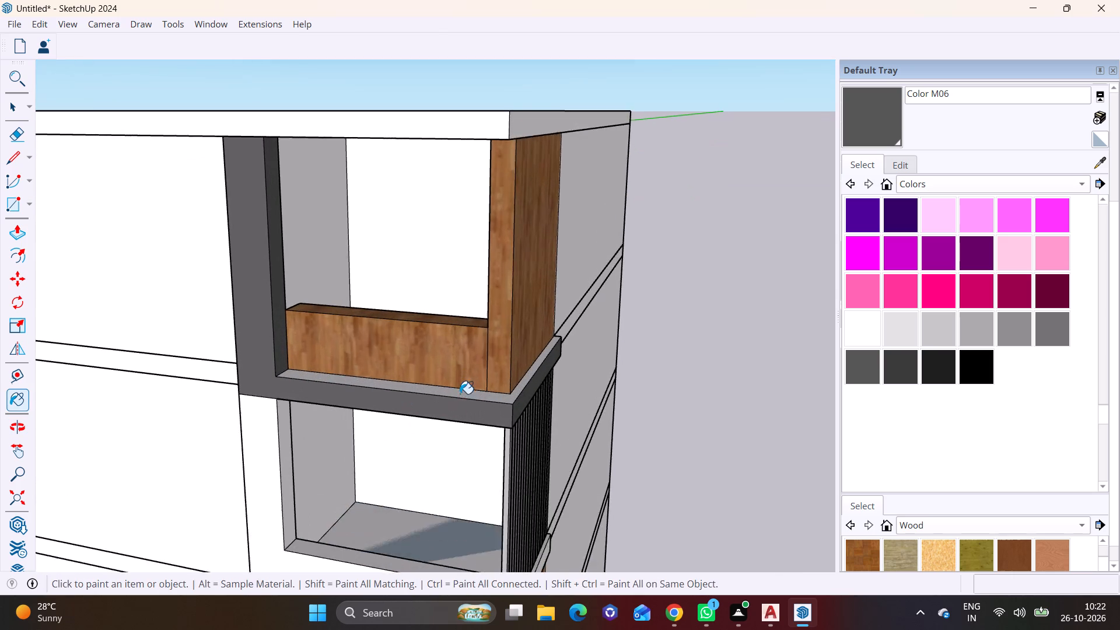
{"action": "scroll", "coordinate": [460, 394], "scroll_direction": "up", "scroll_amount": 5}
{"action": "left_click", "coordinate": [469, 397]}
Paint the lower open bay's slab side edge, floor ledge and inner jamb with Color M06.
{"action": "scroll", "coordinate": [465, 433], "scroll_direction": "down", "scroll_amount": 7}
{"action": "middle_click_drag", "start_coordinate": [459, 469], "coordinate": [488, 321], "text": "shift"}
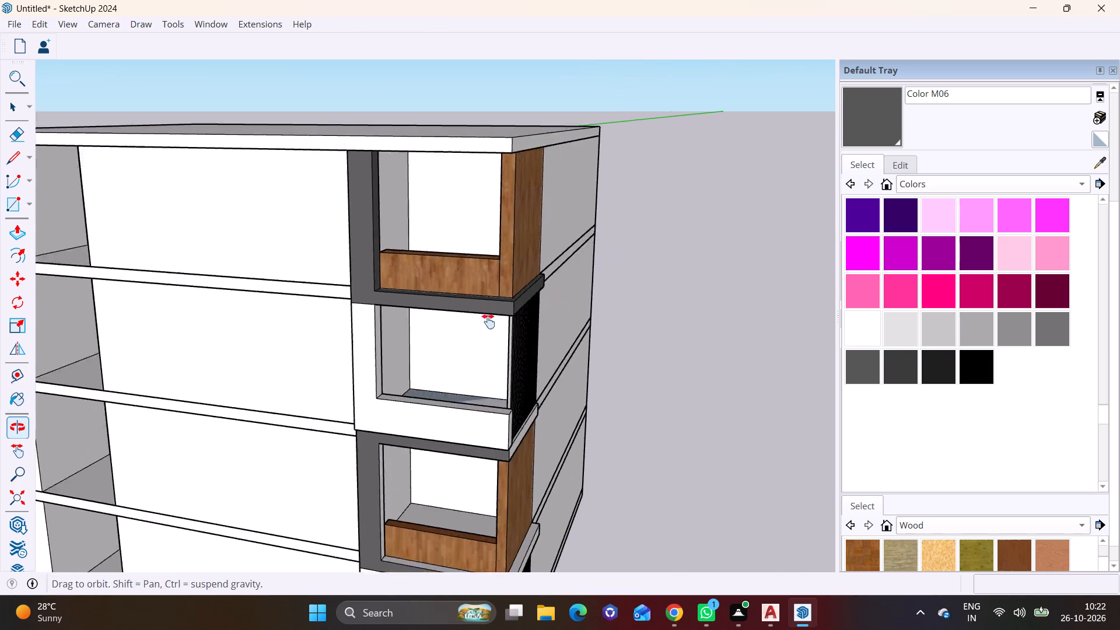
{"action": "middle_click_drag", "start_coordinate": [488, 321], "coordinate": [501, 284], "text": "shift"}
{"action": "middle_click_drag", "start_coordinate": [471, 426], "coordinate": [464, 346], "text": "shift"}
{"action": "scroll", "coordinate": [487, 406], "scroll_direction": "up", "scroll_amount": 7}
{"action": "middle_click_drag", "start_coordinate": [535, 381], "coordinate": [424, 358]}
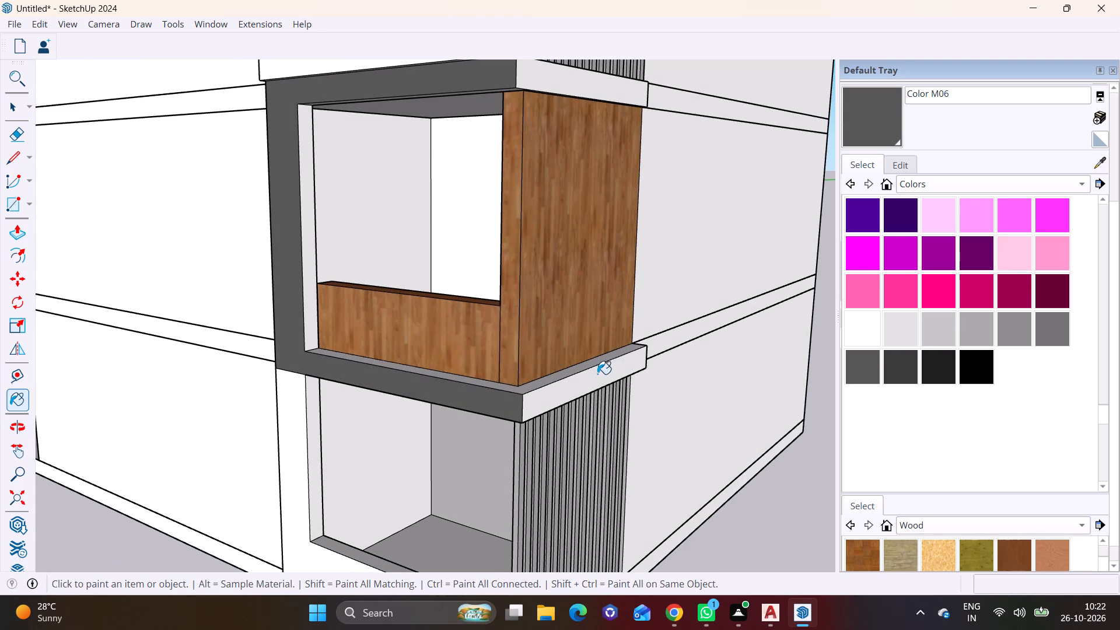
{"action": "left_click", "coordinate": [590, 386]}
{"action": "left_click", "coordinate": [579, 367]}
{"action": "left_click", "coordinate": [311, 323]}
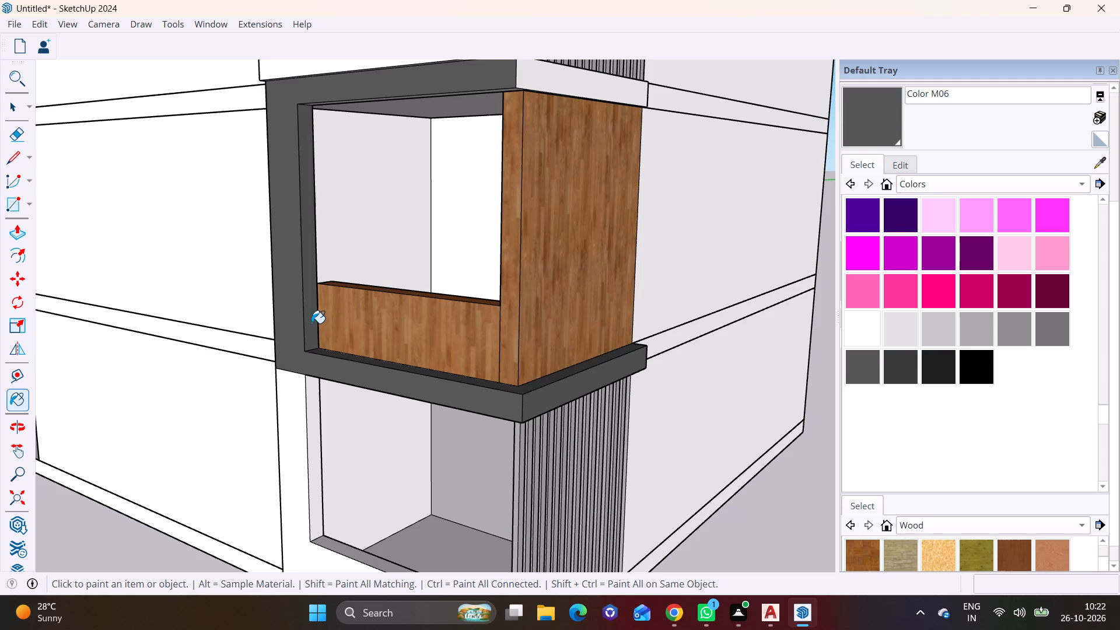
{"action": "scroll", "coordinate": [307, 341], "scroll_direction": "down", "scroll_amount": 7}
{"action": "key", "text": "space"}
{"action": "left_click", "coordinate": [603, 448]}
Examine the whole four-storey building and its painted corner bays from several angles and distances.
{"action": "middle_click_drag", "start_coordinate": [461, 442], "coordinate": [510, 379]}
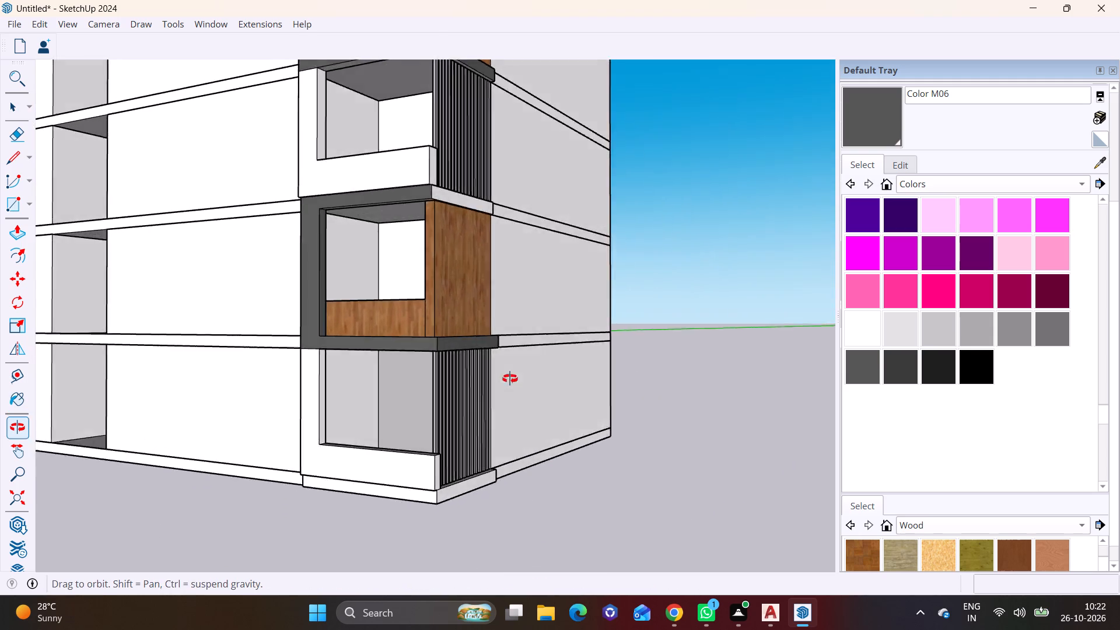
{"action": "middle_click_drag", "start_coordinate": [510, 379], "coordinate": [554, 339]}
{"action": "scroll", "coordinate": [500, 386], "scroll_direction": "down", "scroll_amount": 6}
{"action": "middle_click_drag", "start_coordinate": [485, 388], "coordinate": [481, 391], "text": "shift"}
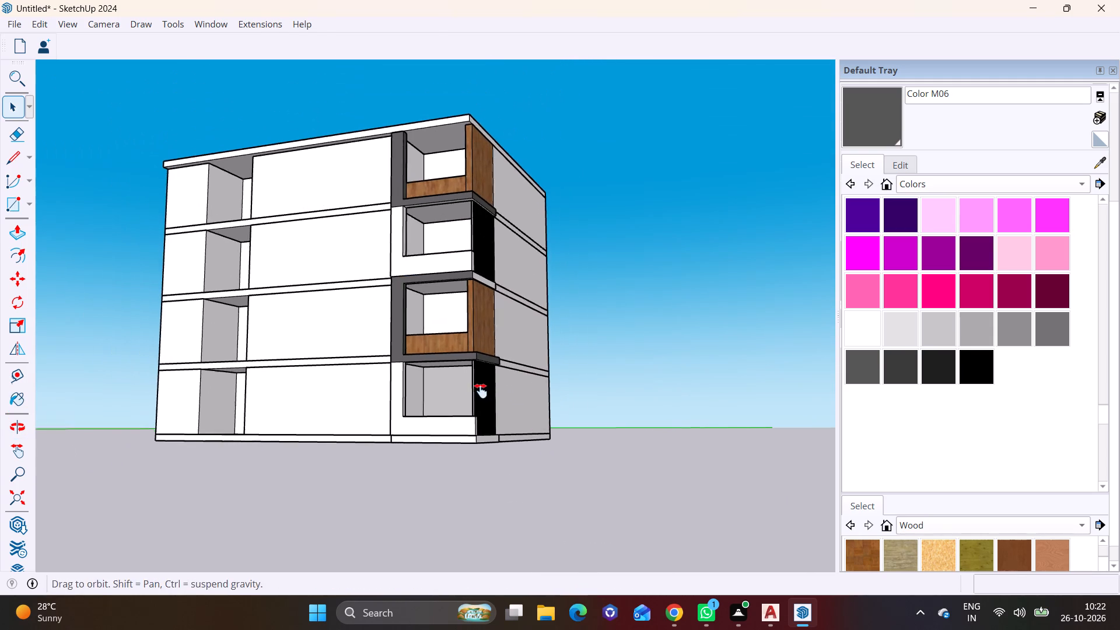
{"action": "middle_click_drag", "start_coordinate": [481, 391], "coordinate": [468, 431], "text": "shift"}
{"action": "middle_click_drag", "start_coordinate": [441, 413], "coordinate": [359, 463]}
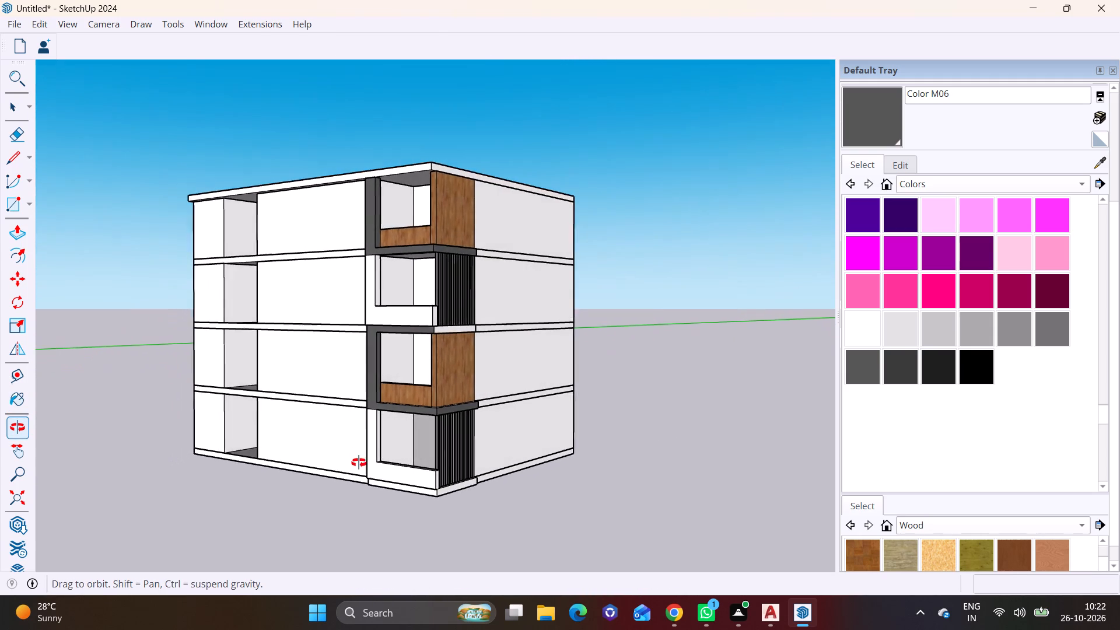
{"action": "middle_click_drag", "start_coordinate": [359, 463], "coordinate": [415, 464]}
{"action": "scroll", "coordinate": [406, 384], "scroll_direction": "up", "scroll_amount": 2}
{"action": "middle_click_drag", "start_coordinate": [402, 388], "coordinate": [394, 406], "text": "shift"}
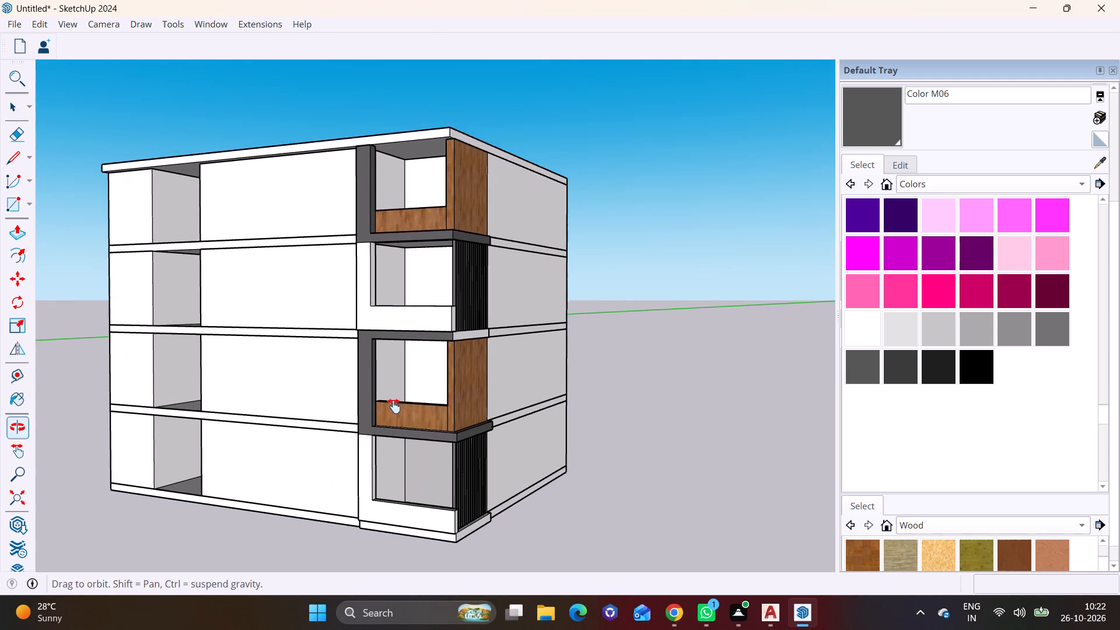
{"action": "middle_click_drag", "start_coordinate": [394, 406], "coordinate": [388, 425], "text": "shift"}
{"action": "middle_click_drag", "start_coordinate": [393, 429], "coordinate": [509, 441]}
{"action": "scroll", "coordinate": [451, 432], "scroll_direction": "down", "scroll_amount": 2}
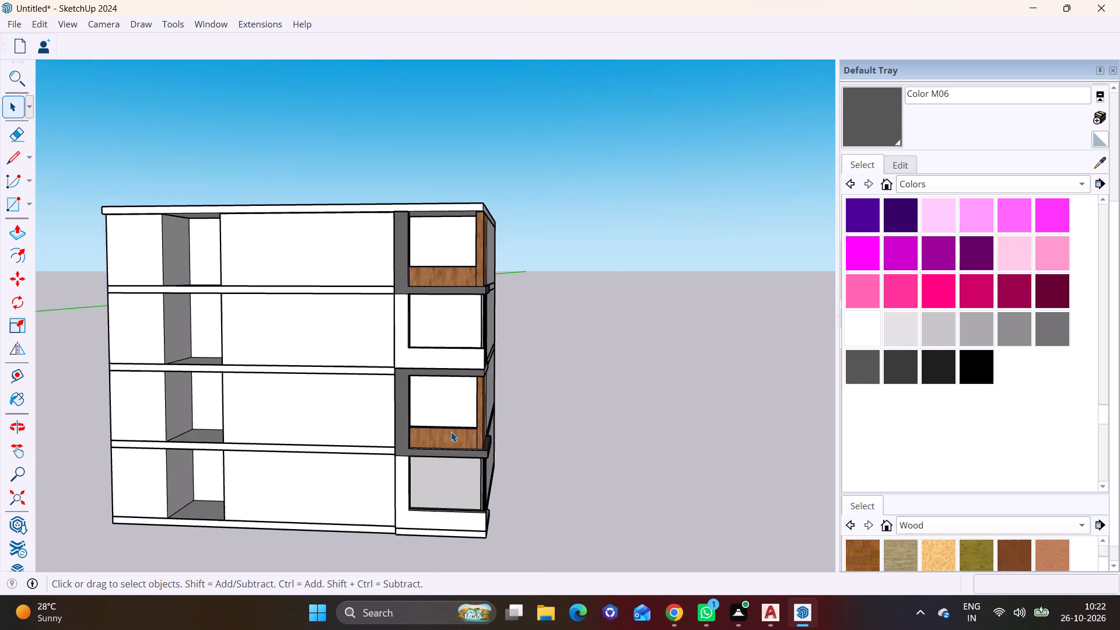
{"action": "middle_click_drag", "start_coordinate": [439, 436], "coordinate": [287, 417]}
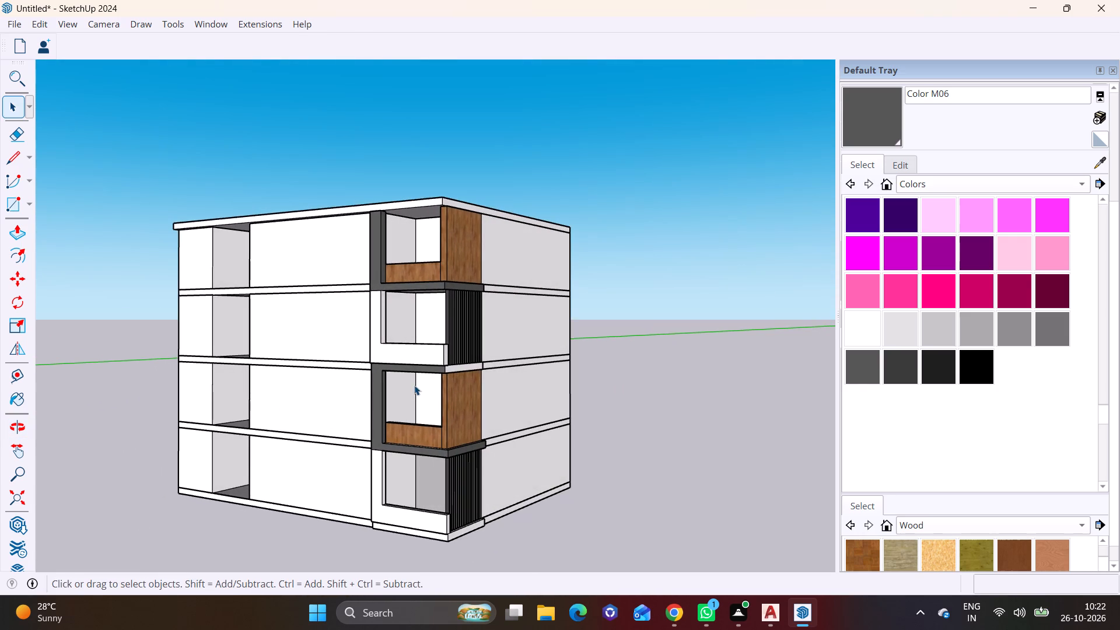
{"action": "scroll", "coordinate": [414, 385], "scroll_direction": "down", "scroll_amount": 6}
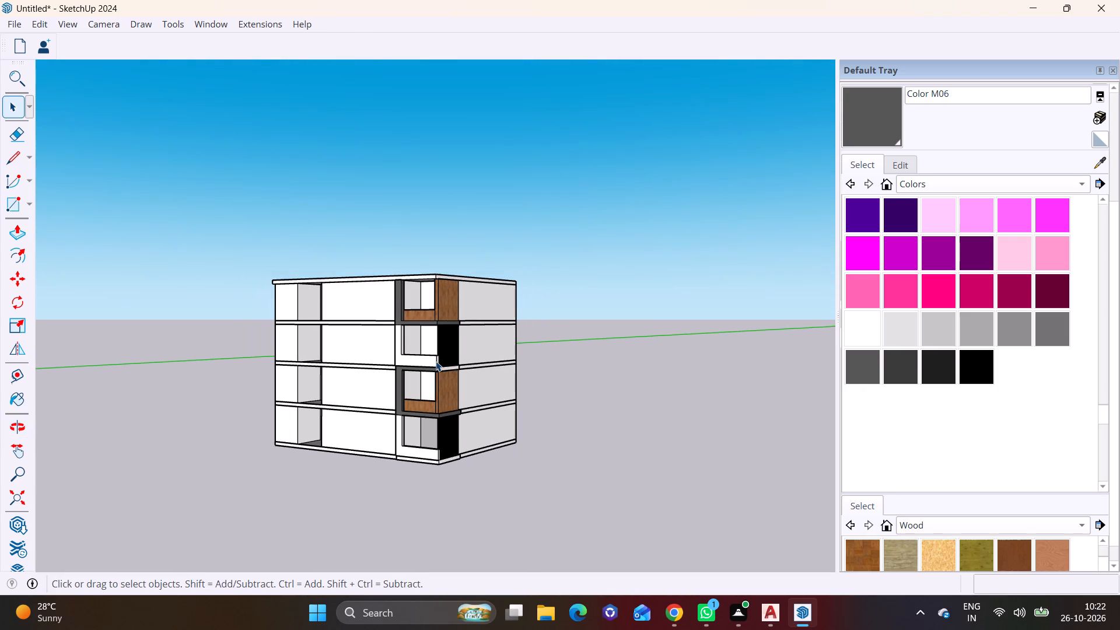
{"action": "middle_click_drag", "start_coordinate": [436, 365], "coordinate": [520, 414], "text": "shift"}
{"action": "middle_click_drag", "start_coordinate": [471, 383], "coordinate": [474, 377]}
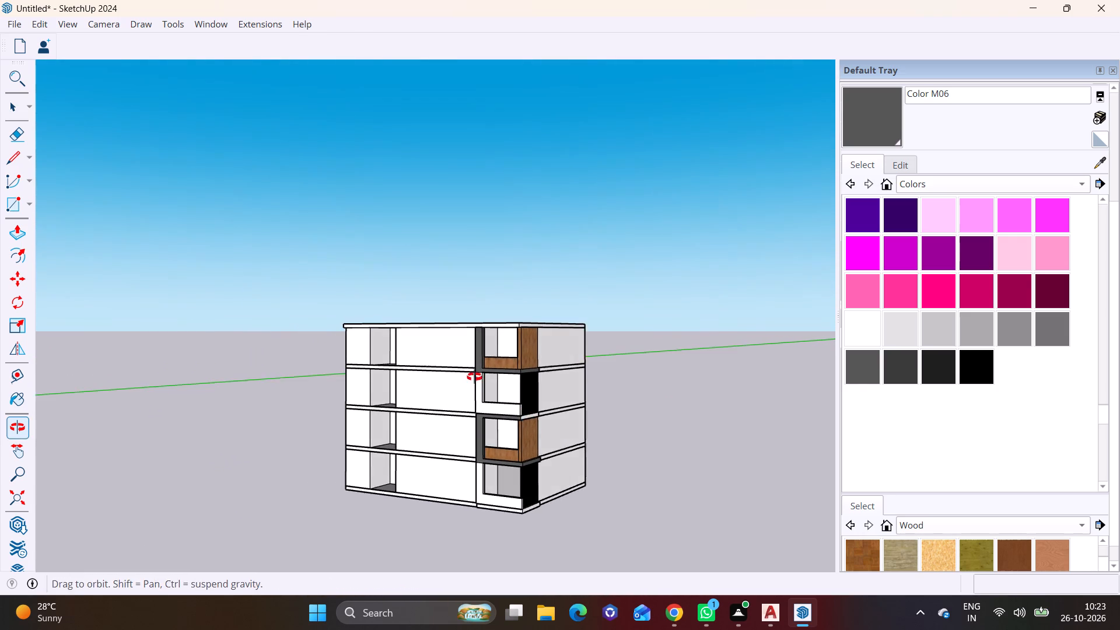
{"action": "middle_click_drag", "start_coordinate": [474, 377], "coordinate": [525, 374]}
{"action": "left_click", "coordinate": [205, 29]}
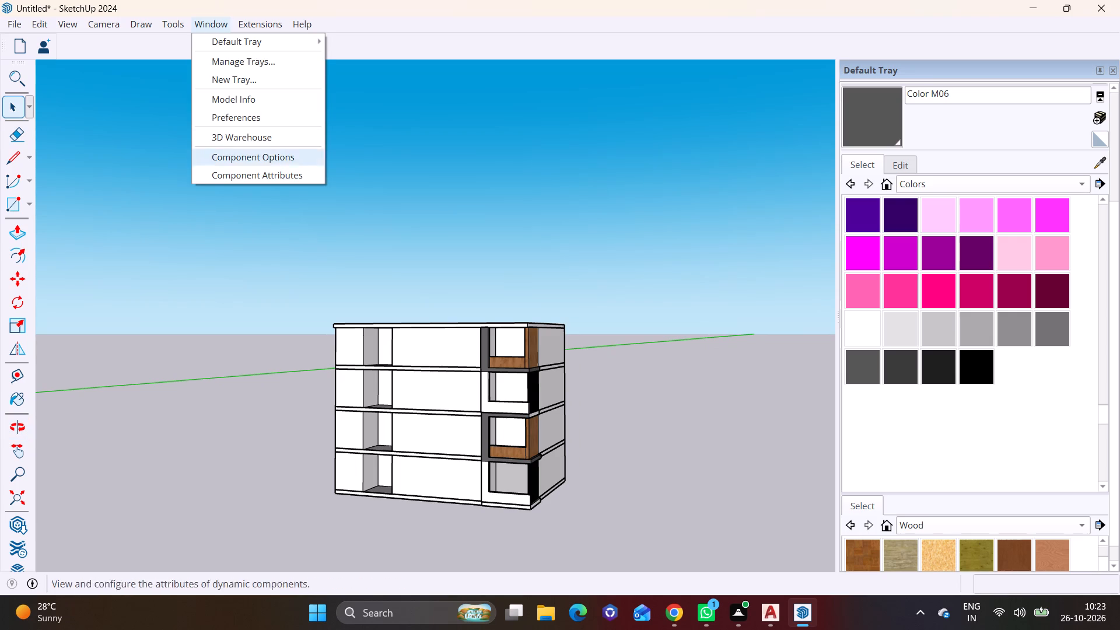
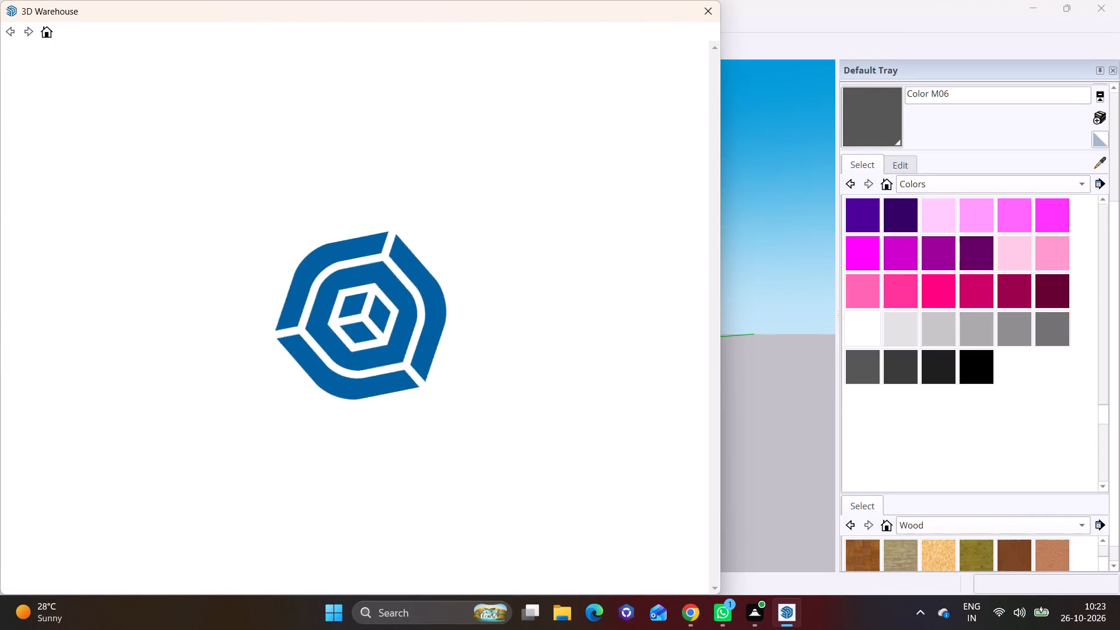
Search 3D Warehouse for "window".
{"action": "left_click", "coordinate": [281, 57]}
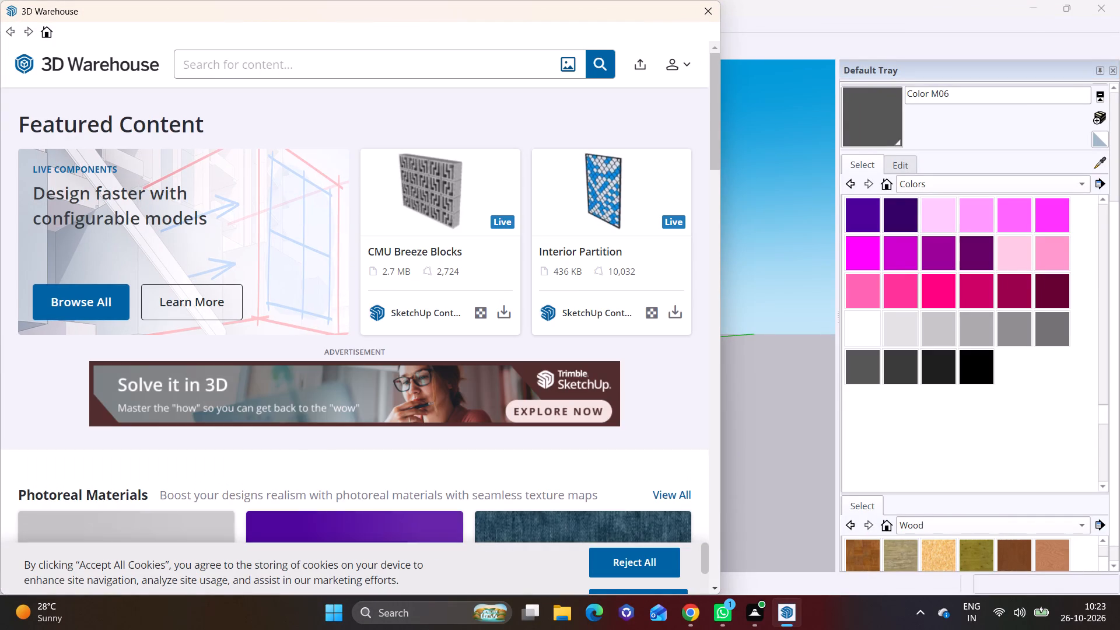
{"action": "type", "text": "ewind"}
{"action": "key", "text": "BackSpace"}
{"action": "key", "text": "BackSpace"}
{"action": "key", "text": "BackSpace"}
{"action": "key", "text": "BackSpace"}
{"action": "key", "text": "BackSpace"}
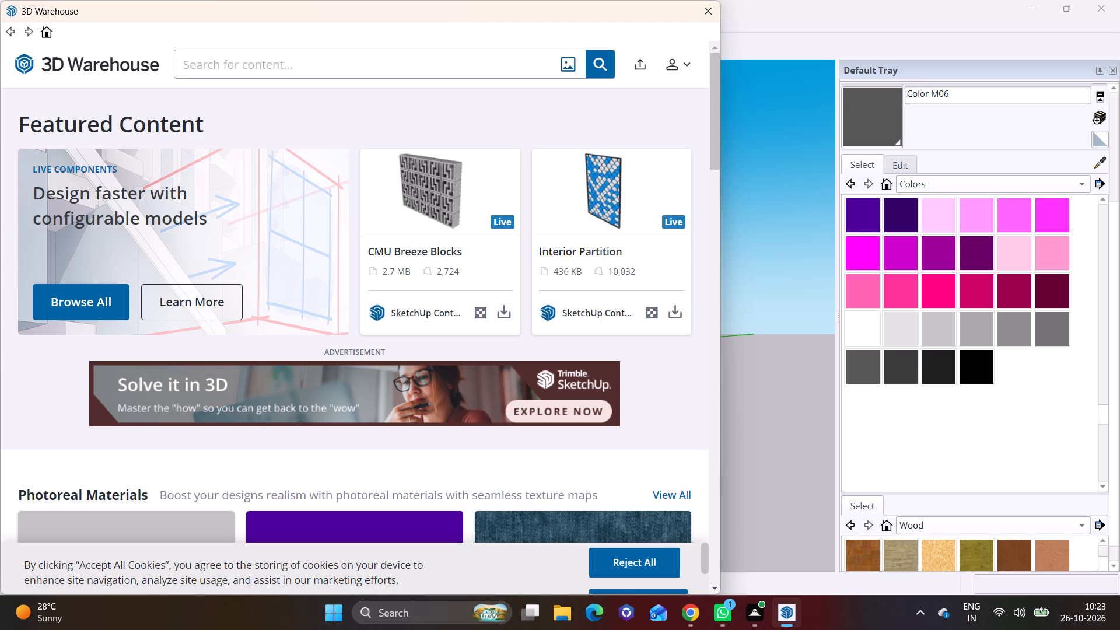
{"action": "type", "text": "wind"}
{"action": "type", "text": "ow"}
{"action": "key", "text": "Return"}
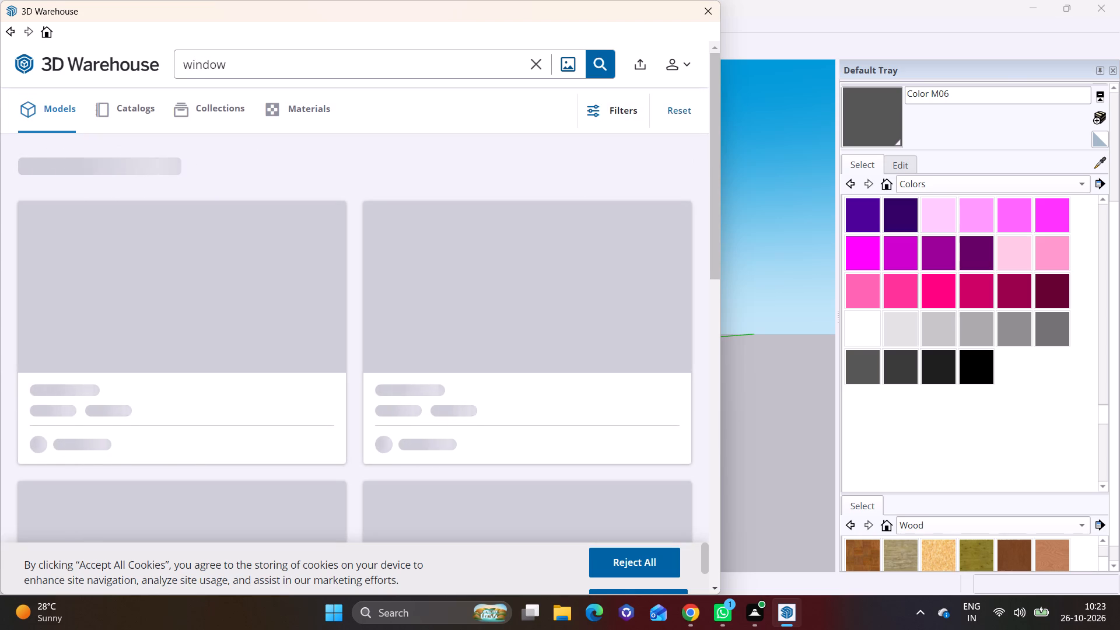
Load the Sliding Window model and place it near the back wall of the balcony on the second storey from the top.
{"action": "scroll", "coordinate": [288, 150], "scroll_direction": "down", "scroll_amount": 4}
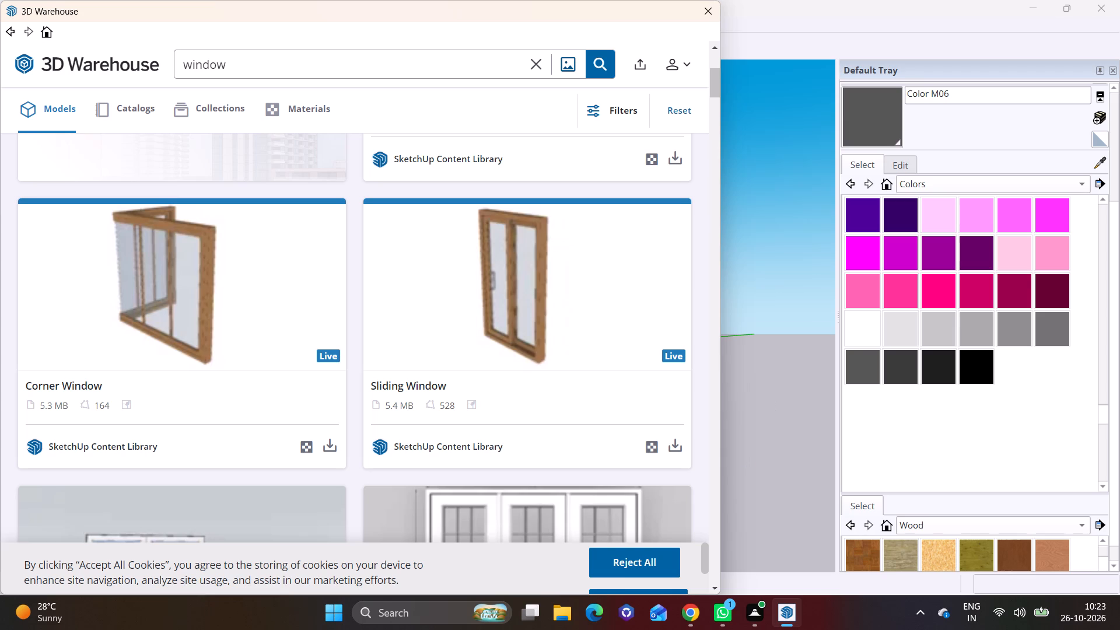
{"action": "left_click_drag", "start_coordinate": [679, 446], "coordinate": [679, 440]}
{"action": "left_click", "coordinate": [307, 319]}
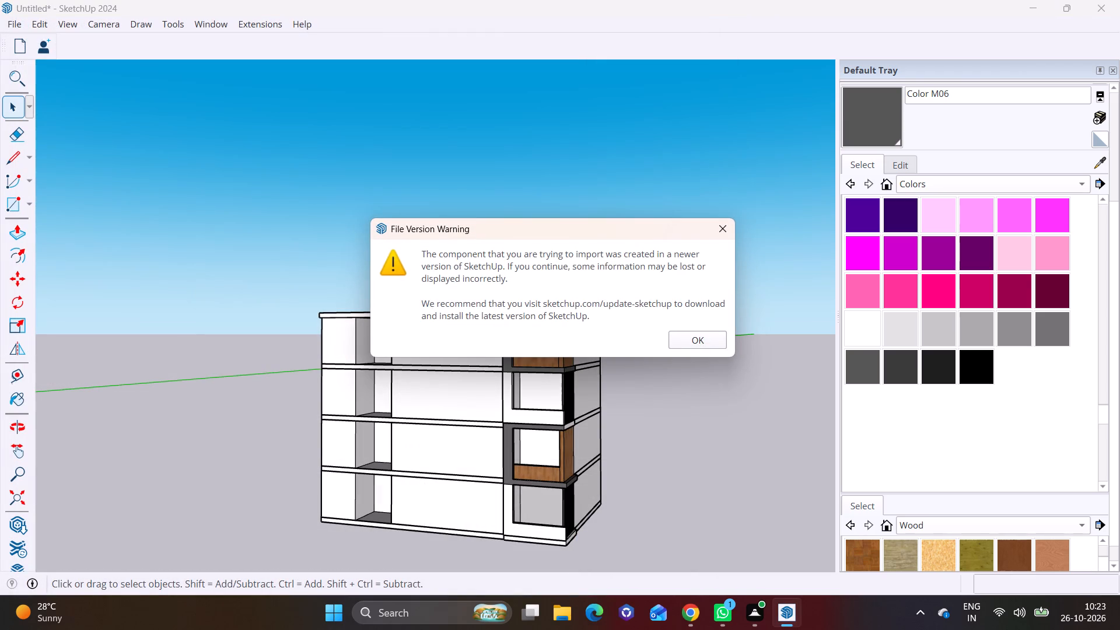
{"action": "left_click", "coordinate": [702, 336]}
{"action": "scroll", "coordinate": [511, 383], "scroll_direction": "up", "scroll_amount": 8}
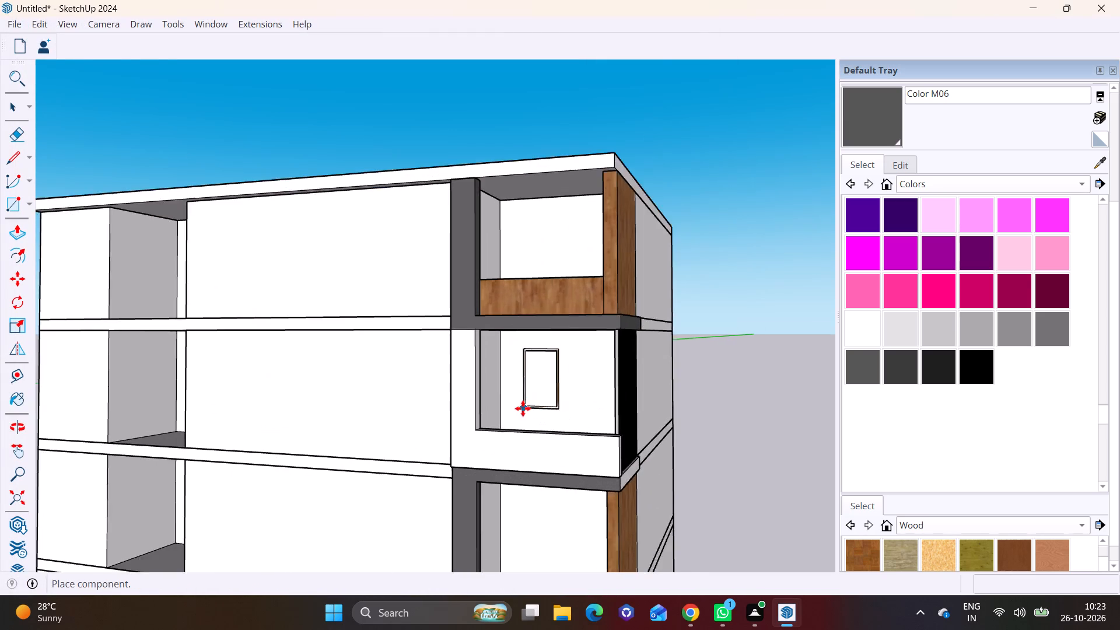
{"action": "scroll", "coordinate": [523, 408], "scroll_direction": "up", "scroll_amount": 4}
{"action": "middle_click_drag", "start_coordinate": [522, 413], "coordinate": [439, 465]}
{"action": "scroll", "coordinate": [517, 429], "scroll_direction": "up", "scroll_amount": 5}
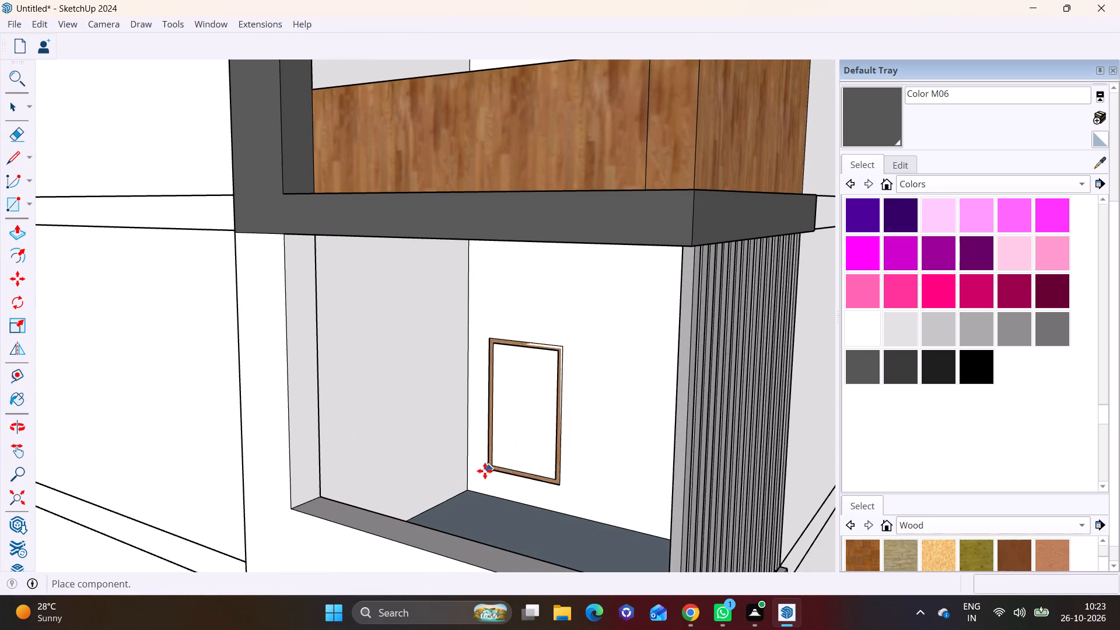
{"action": "left_click", "coordinate": [477, 503]}
Move the sliding window by its rear bottom corner onto the edge where the balcony floor meets the back wall.
{"action": "middle_click_drag", "start_coordinate": [561, 455], "coordinate": [525, 450]}
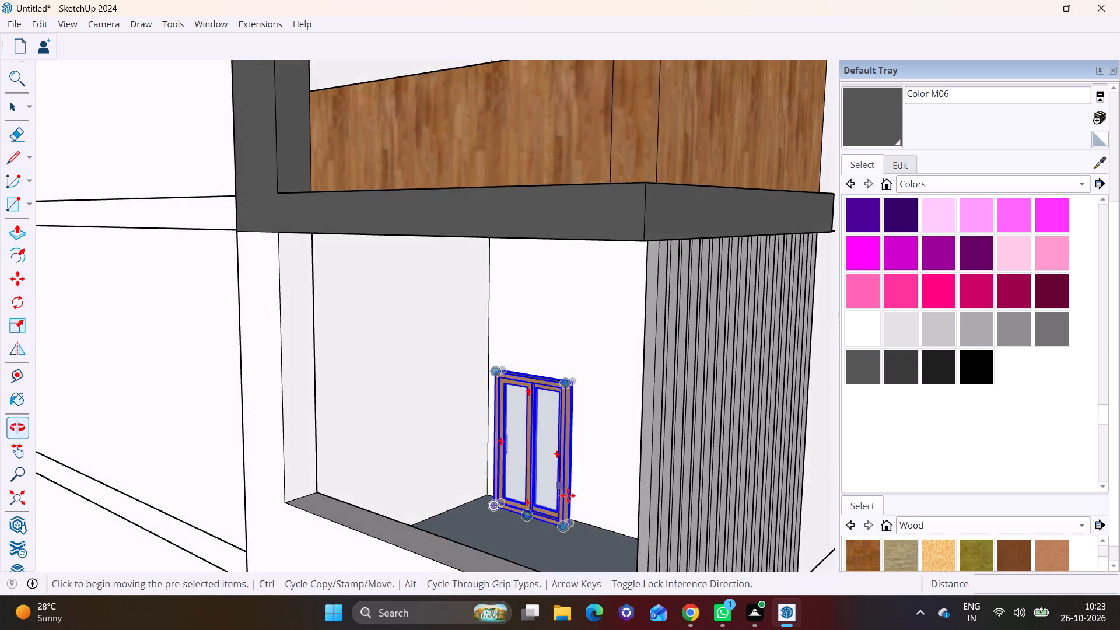
{"action": "scroll", "coordinate": [590, 503], "scroll_direction": "up", "scroll_amount": 7}
{"action": "middle_click_drag", "start_coordinate": [562, 533], "coordinate": [533, 543]}
{"action": "middle_click_drag", "start_coordinate": [534, 545], "coordinate": [587, 545]}
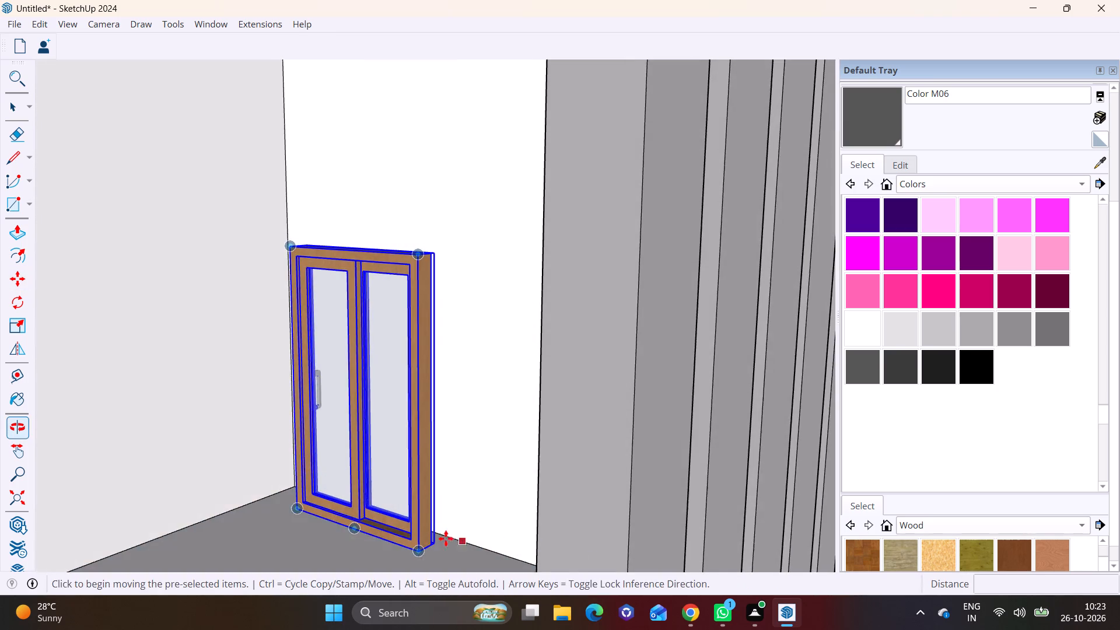
{"action": "scroll", "coordinate": [433, 537], "scroll_direction": "up", "scroll_amount": 1}
{"action": "middle_click_drag", "start_coordinate": [433, 537], "coordinate": [451, 494]}
{"action": "key", "text": "m"}
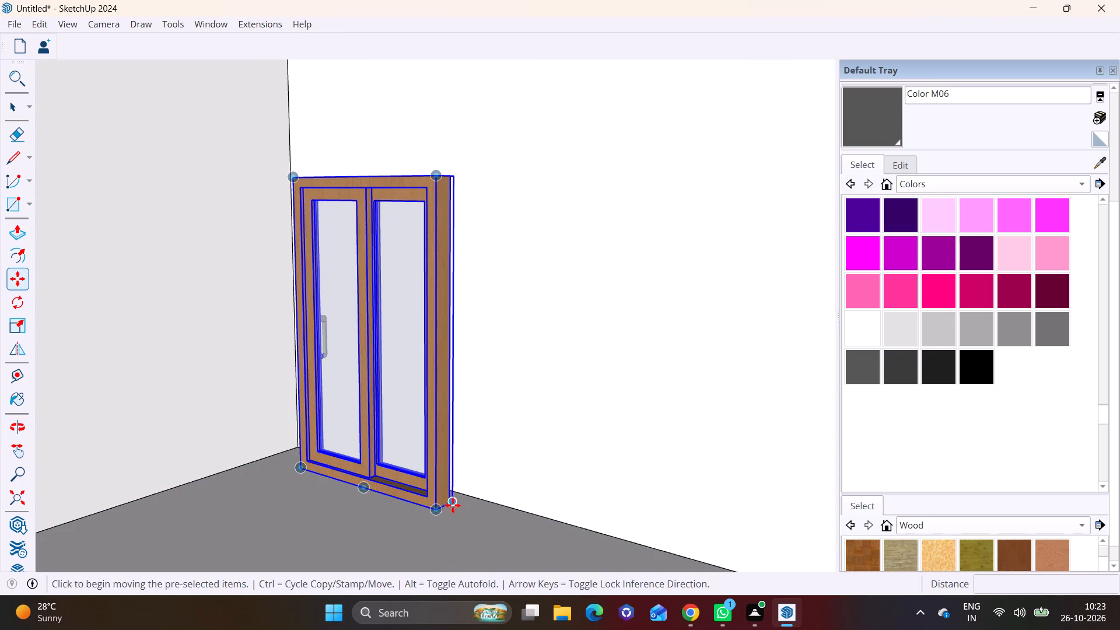
{"action": "left_click", "coordinate": [451, 504]}
{"action": "left_click", "coordinate": [459, 489]}
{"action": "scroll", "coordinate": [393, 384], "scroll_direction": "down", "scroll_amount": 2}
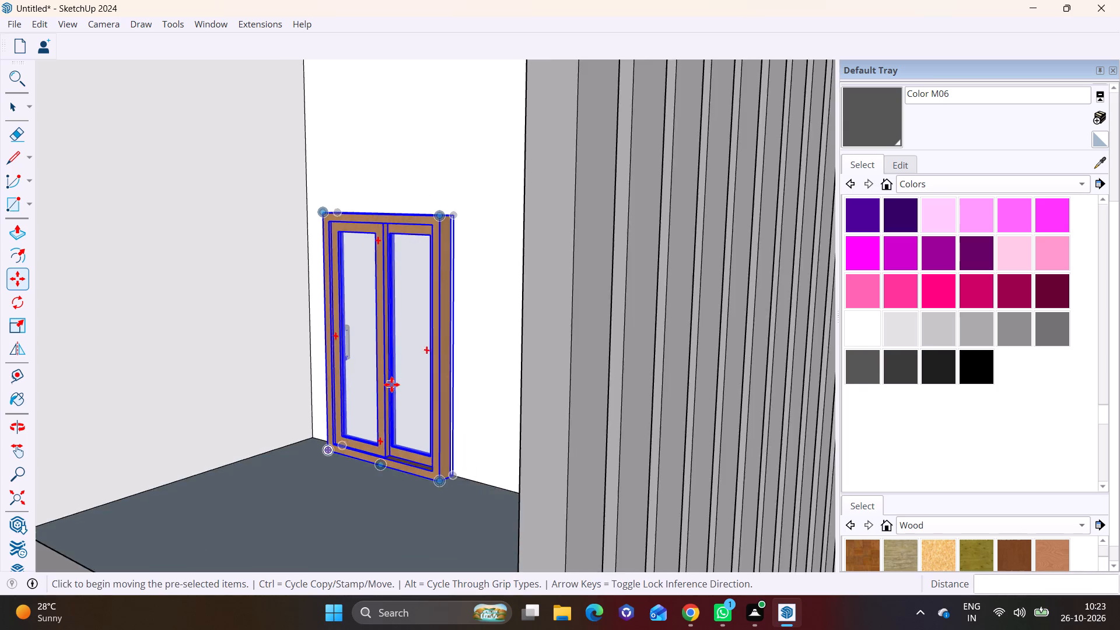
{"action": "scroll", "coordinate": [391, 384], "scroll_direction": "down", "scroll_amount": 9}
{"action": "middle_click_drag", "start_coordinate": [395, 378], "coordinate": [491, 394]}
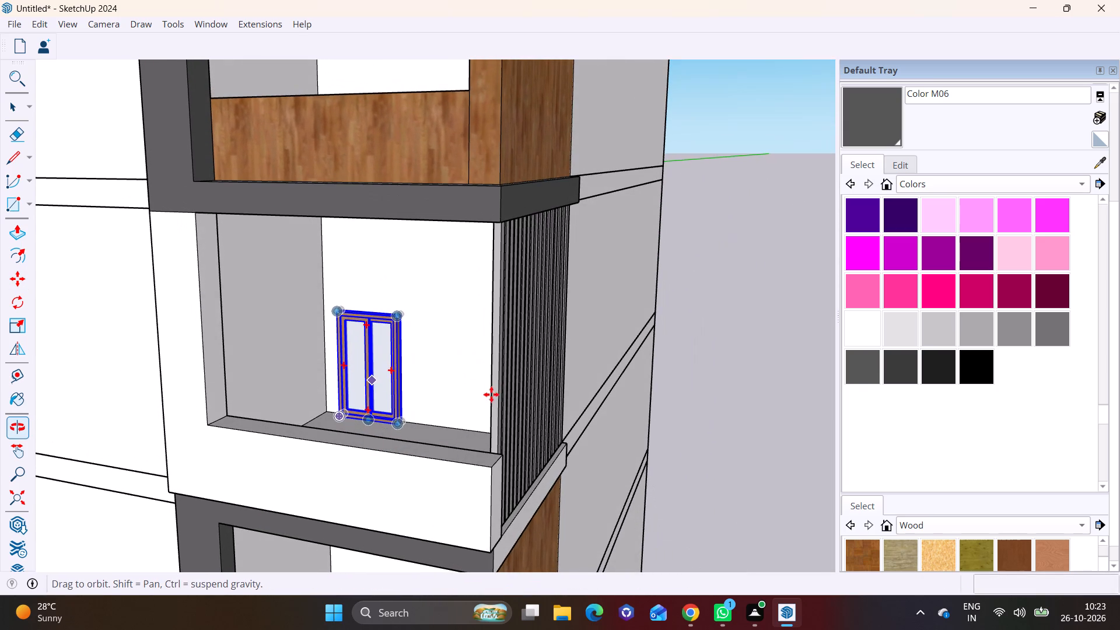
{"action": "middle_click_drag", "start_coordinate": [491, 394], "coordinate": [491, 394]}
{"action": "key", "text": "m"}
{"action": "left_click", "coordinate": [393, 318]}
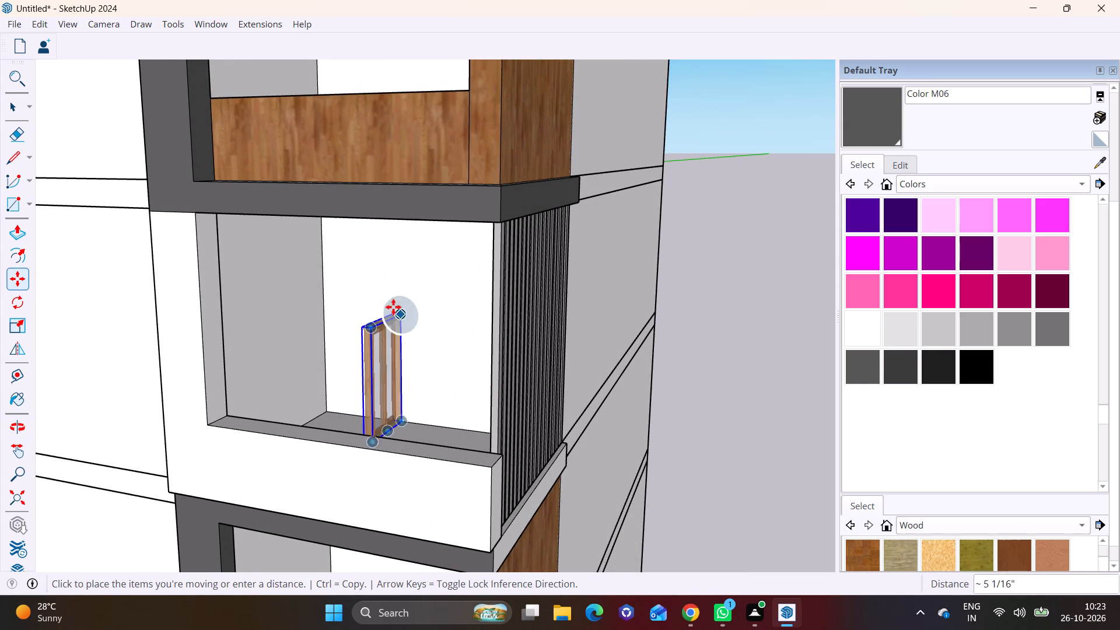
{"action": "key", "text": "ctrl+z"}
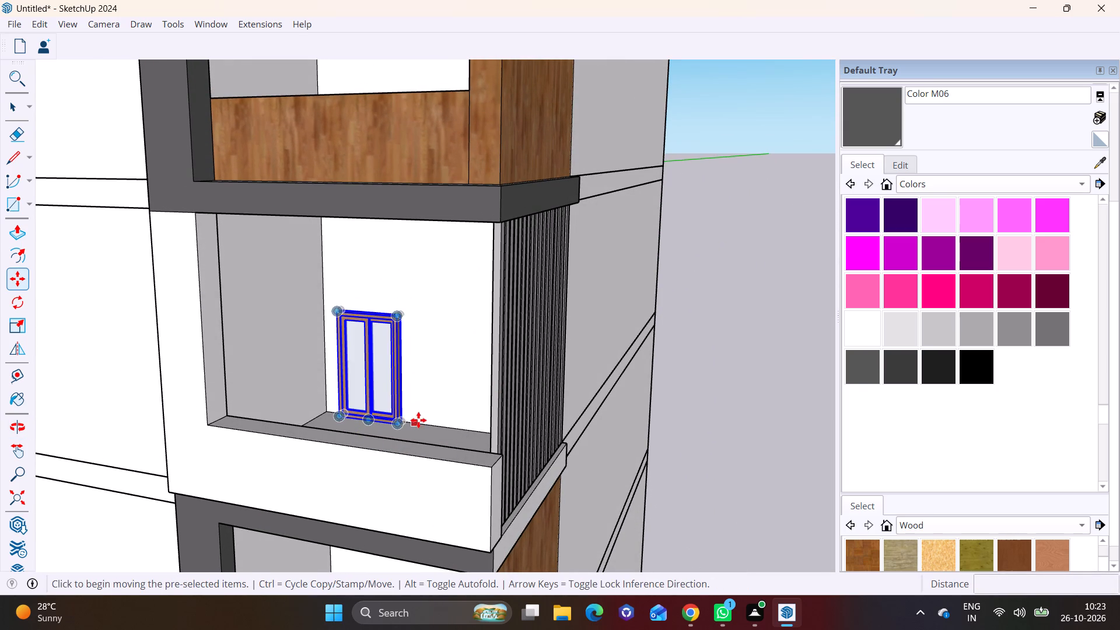
Move the sliding window straight up the back wall by about 1' 5" and deselect it.
{"action": "middle_click_drag", "start_coordinate": [404, 420], "coordinate": [411, 232]}
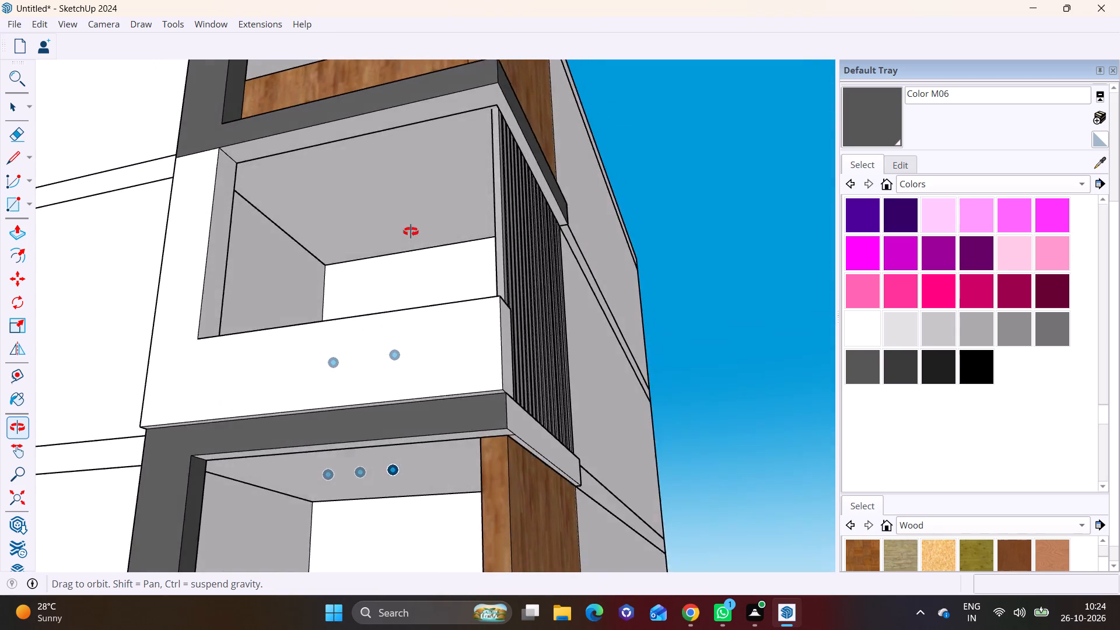
{"action": "middle_click_drag", "start_coordinate": [411, 232], "coordinate": [428, 443]}
{"action": "left_click", "coordinate": [396, 421]}
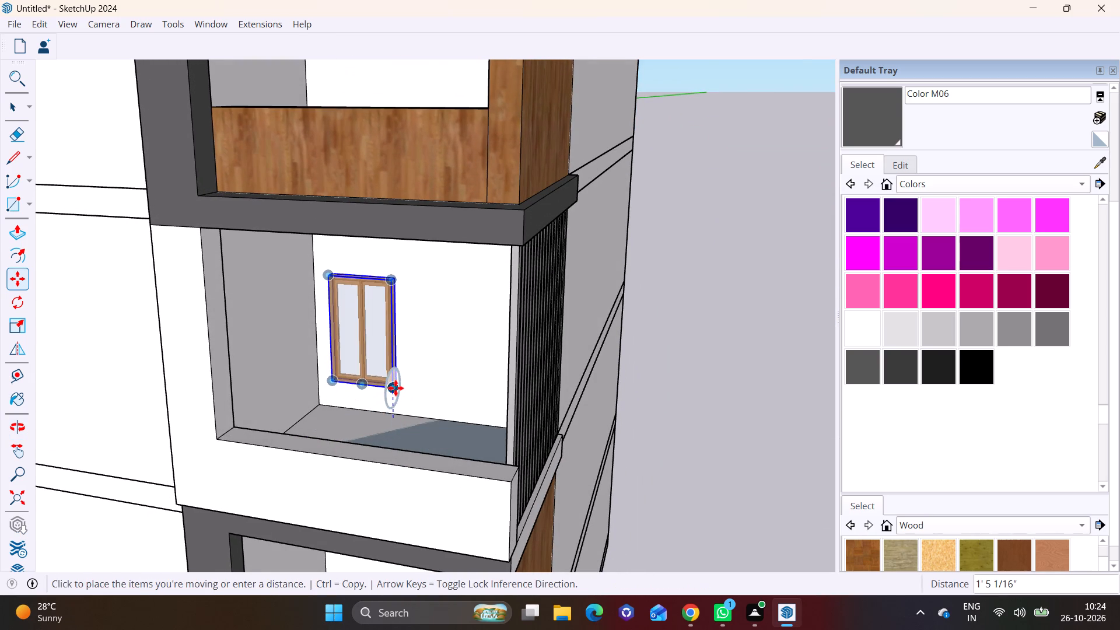
{"action": "left_click", "coordinate": [395, 386]}
{"action": "key", "text": "space"}
{"action": "left_click", "coordinate": [372, 422]}
Copy the sliding window straight up onto the back wall of the top-storey balcony.
{"action": "middle_click_drag", "start_coordinate": [381, 387], "coordinate": [450, 329]}
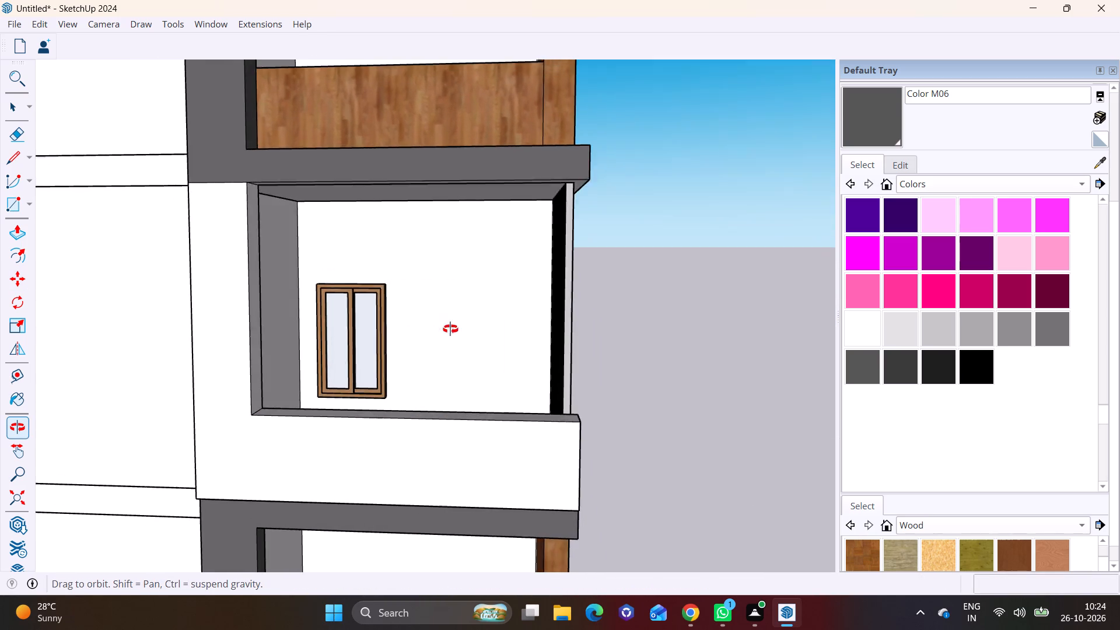
{"action": "middle_click_drag", "start_coordinate": [450, 329], "coordinate": [443, 336]}
{"action": "scroll", "coordinate": [418, 332], "scroll_direction": "down", "scroll_amount": 2}
{"action": "scroll", "coordinate": [398, 338], "scroll_direction": "up", "scroll_amount": 3}
{"action": "middle_click_drag", "start_coordinate": [388, 338], "coordinate": [345, 339]}
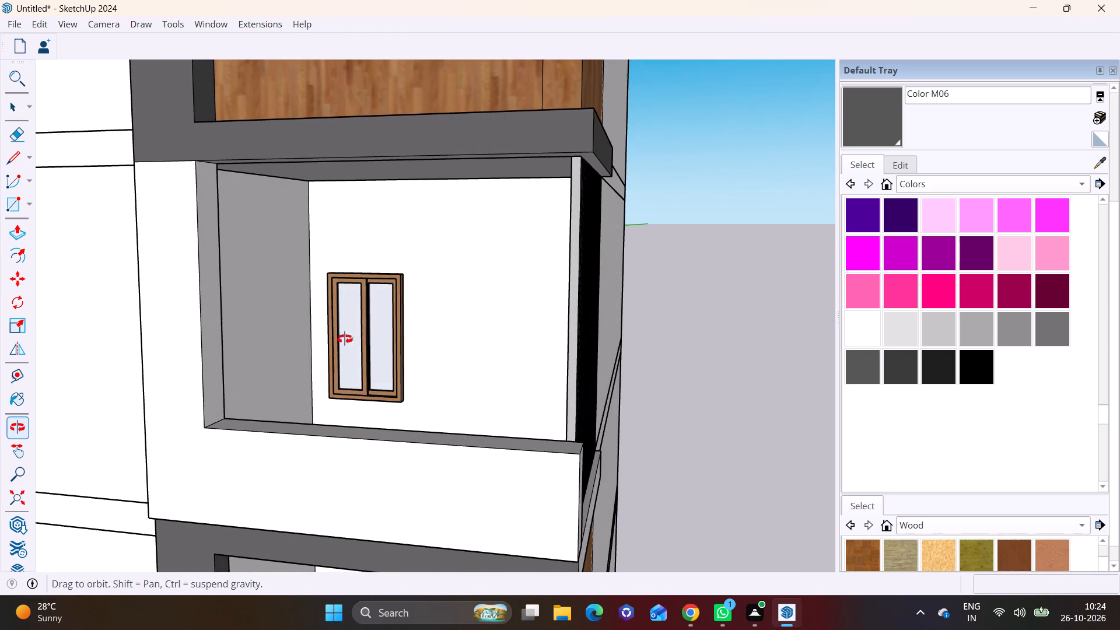
{"action": "middle_click_drag", "start_coordinate": [345, 339], "coordinate": [344, 337]}
{"action": "left_click", "coordinate": [395, 323]}
{"action": "key", "text": "m"}
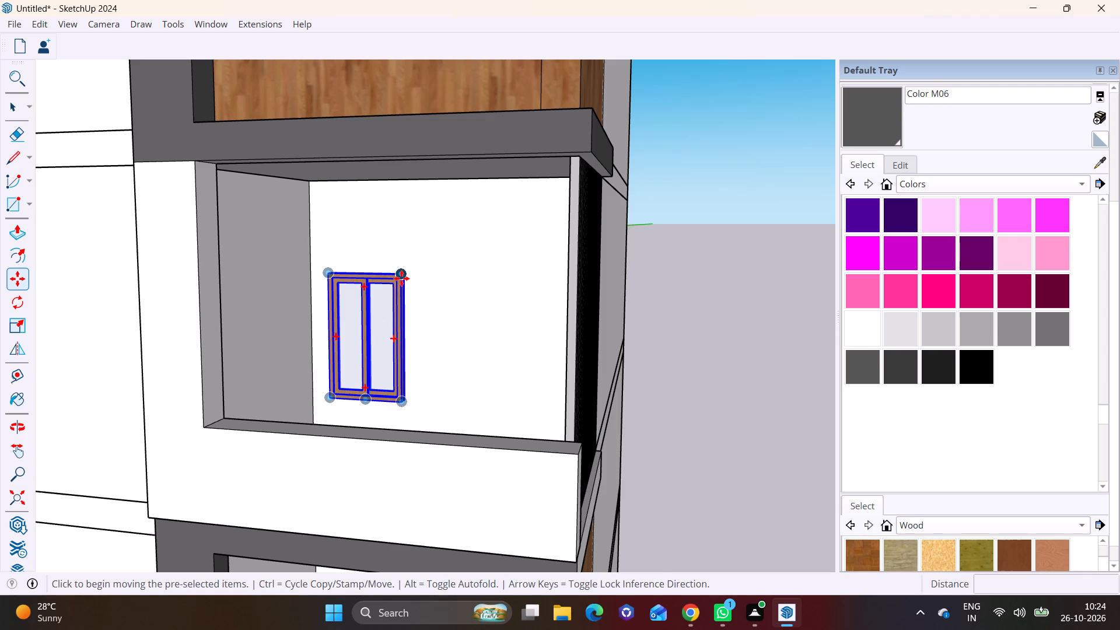
{"action": "left_click", "coordinate": [401, 278]}
{"action": "scroll", "coordinate": [407, 215], "scroll_direction": "down", "scroll_amount": 3}
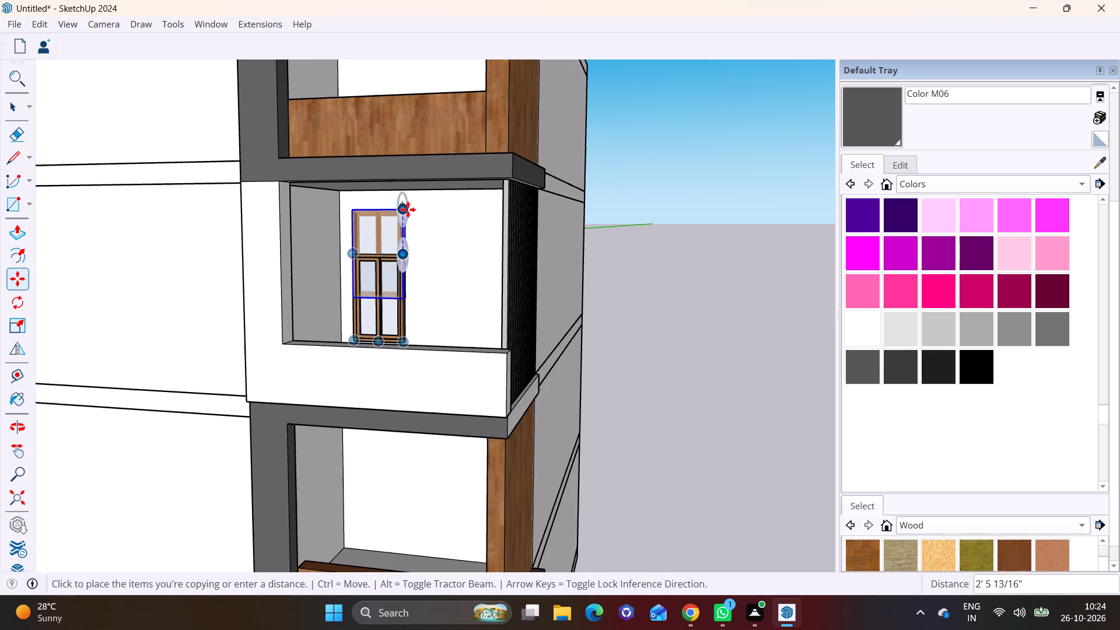
{"action": "scroll", "coordinate": [408, 209], "scroll_direction": "down", "scroll_amount": 1}
{"action": "middle_click_drag", "start_coordinate": [411, 201], "coordinate": [439, 369], "text": "shift"}
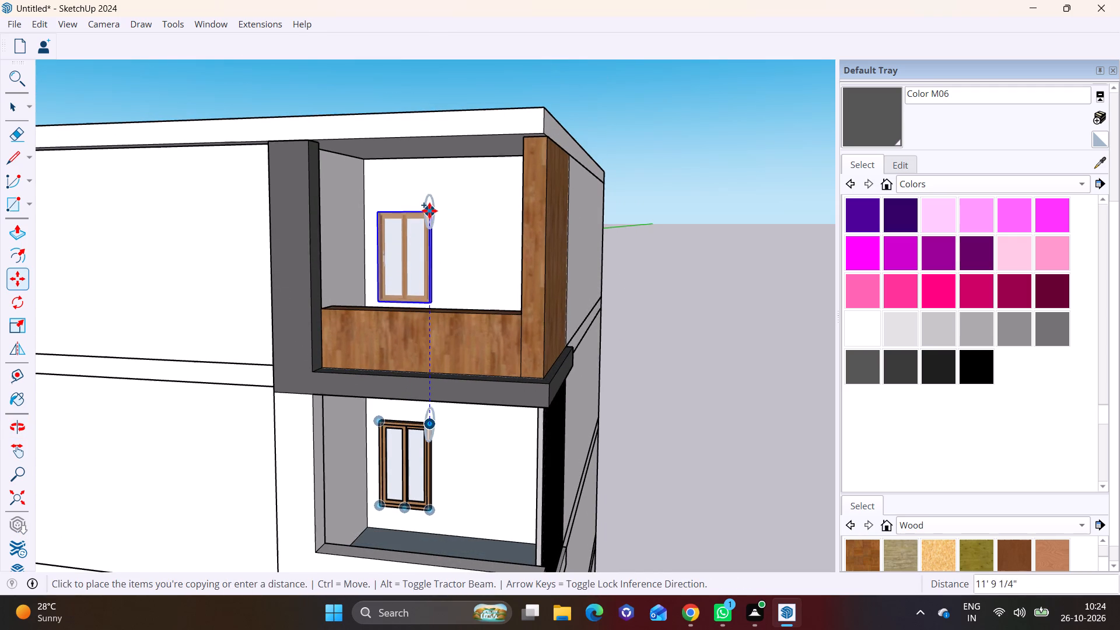
{"action": "left_click", "coordinate": [432, 201]}
Copy the top-storey window about 21' 11" straight down onto the back wall of the balcony just above the ground storey.
{"action": "left_click", "coordinate": [429, 202]}
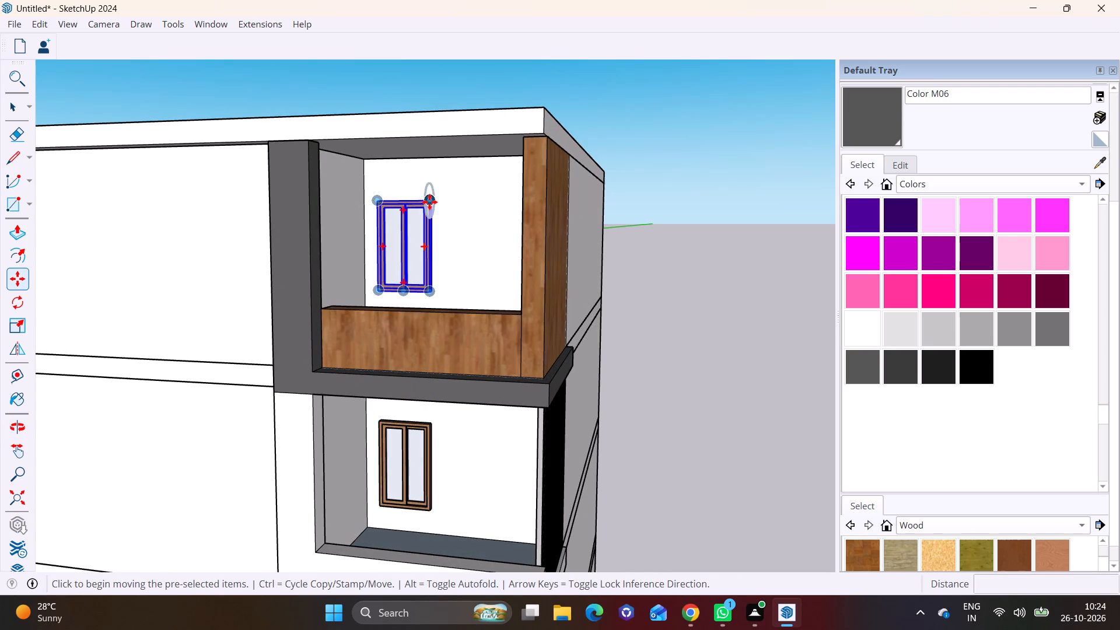
{"action": "key", "text": "m"}
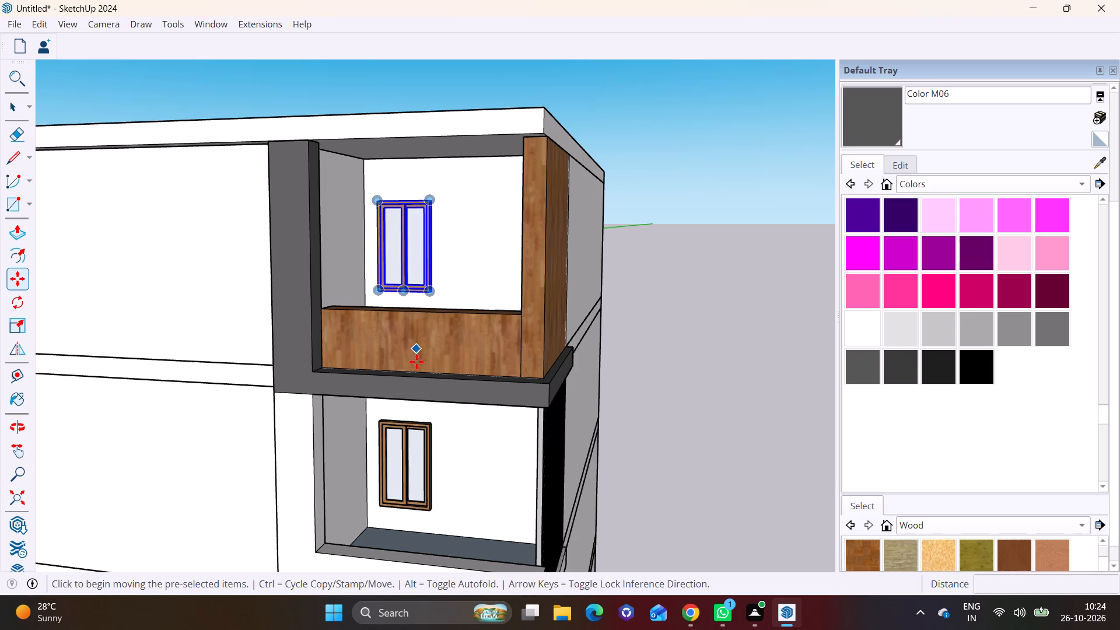
{"action": "left_click", "coordinate": [433, 290]}
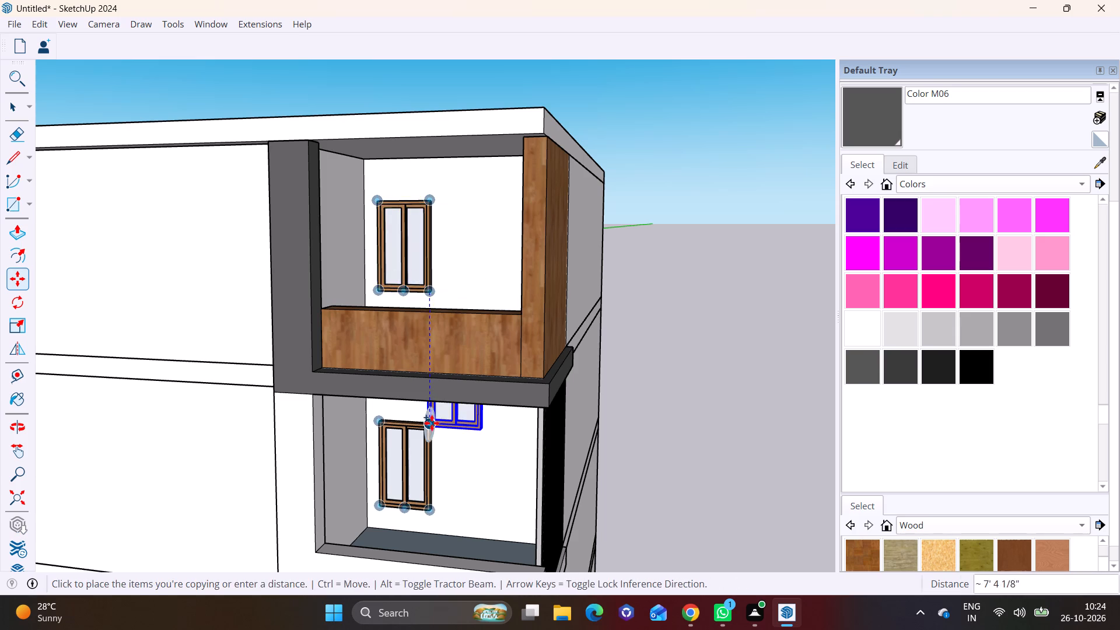
{"action": "middle_click_drag", "start_coordinate": [432, 423], "coordinate": [453, 267], "text": "shift"}
{"action": "middle_click_drag", "start_coordinate": [446, 481], "coordinate": [470, 283], "text": "shift"}
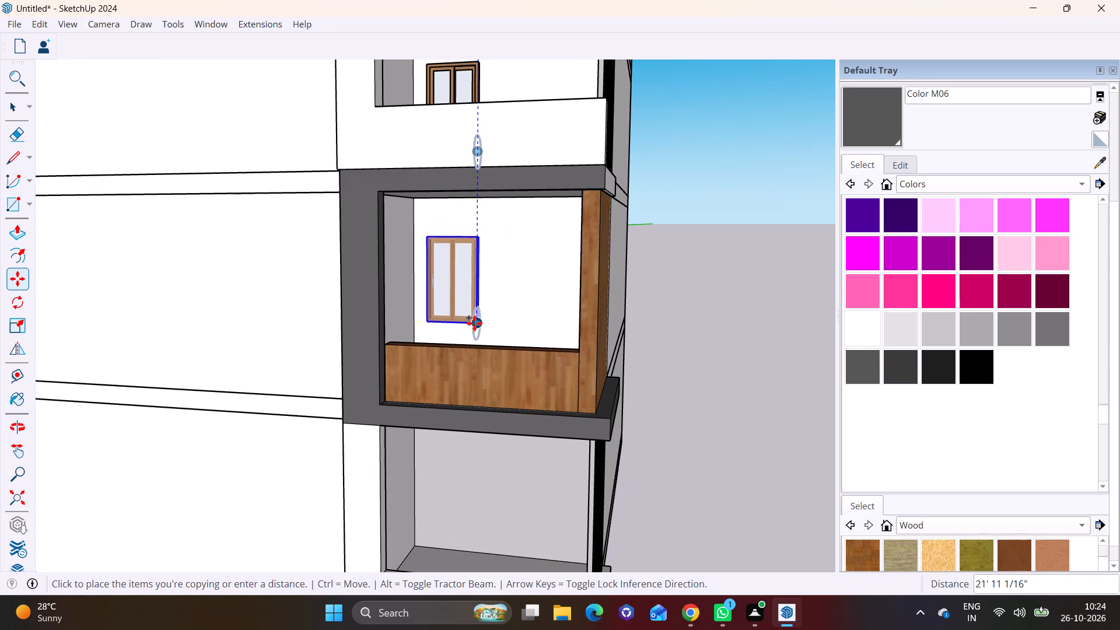
{"action": "left_click", "coordinate": [474, 323]}
Copy that window straight down onto the back wall of the ground-storey balcony and clear the selection.
{"action": "left_click", "coordinate": [478, 324]}
{"action": "middle_click_drag", "start_coordinate": [486, 438], "coordinate": [486, 297], "text": "shift"}
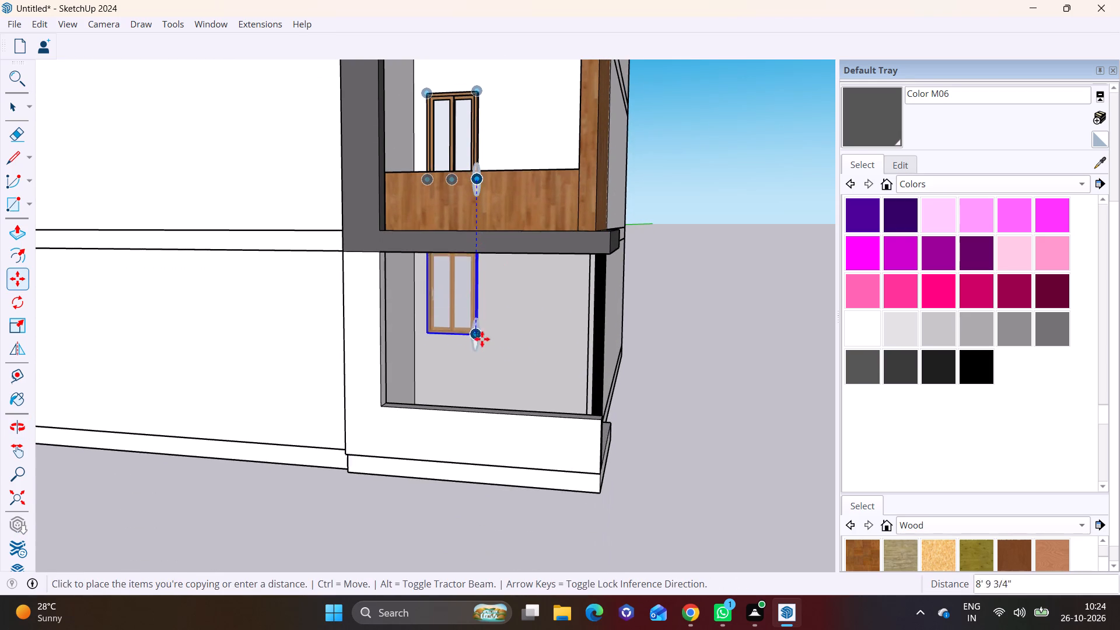
{"action": "left_click", "coordinate": [490, 386]}
{"action": "key", "text": "space"}
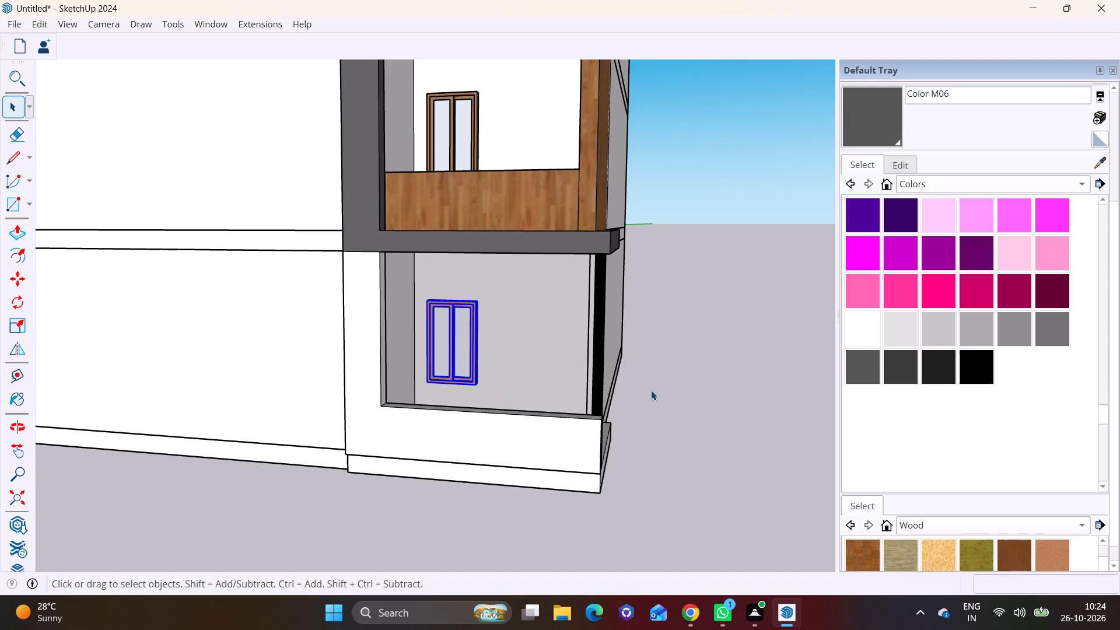
{"action": "left_click", "coordinate": [651, 390]}
Examine the four balcony windows and the facade from several angles and distances.
{"action": "scroll", "coordinate": [543, 355], "scroll_direction": "down", "scroll_amount": 7}
{"action": "scroll", "coordinate": [503, 286], "scroll_direction": "down", "scroll_amount": 6}
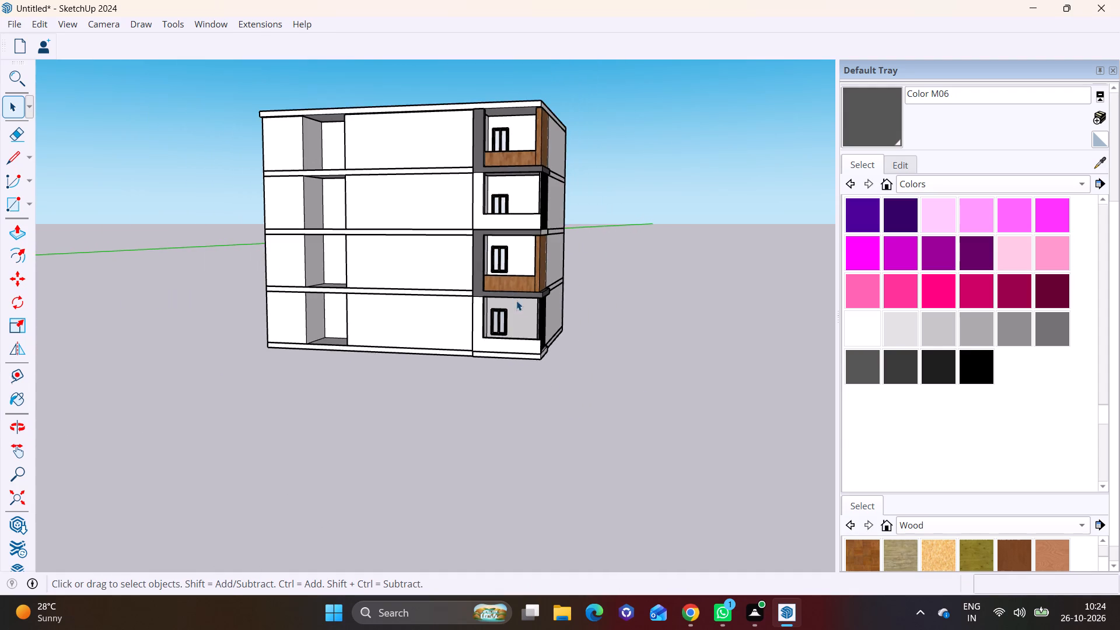
{"action": "middle_click_drag", "start_coordinate": [520, 306], "coordinate": [405, 447], "text": "shift"}
{"action": "middle_click_drag", "start_coordinate": [407, 449], "coordinate": [383, 445]}
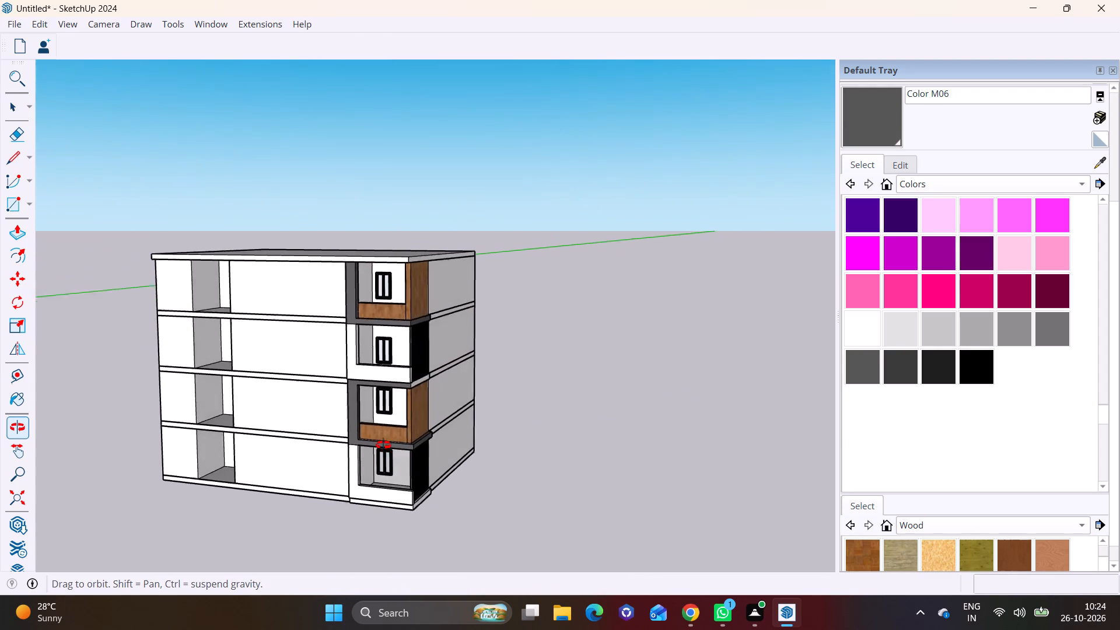
{"action": "middle_click_drag", "start_coordinate": [383, 445], "coordinate": [397, 404]}
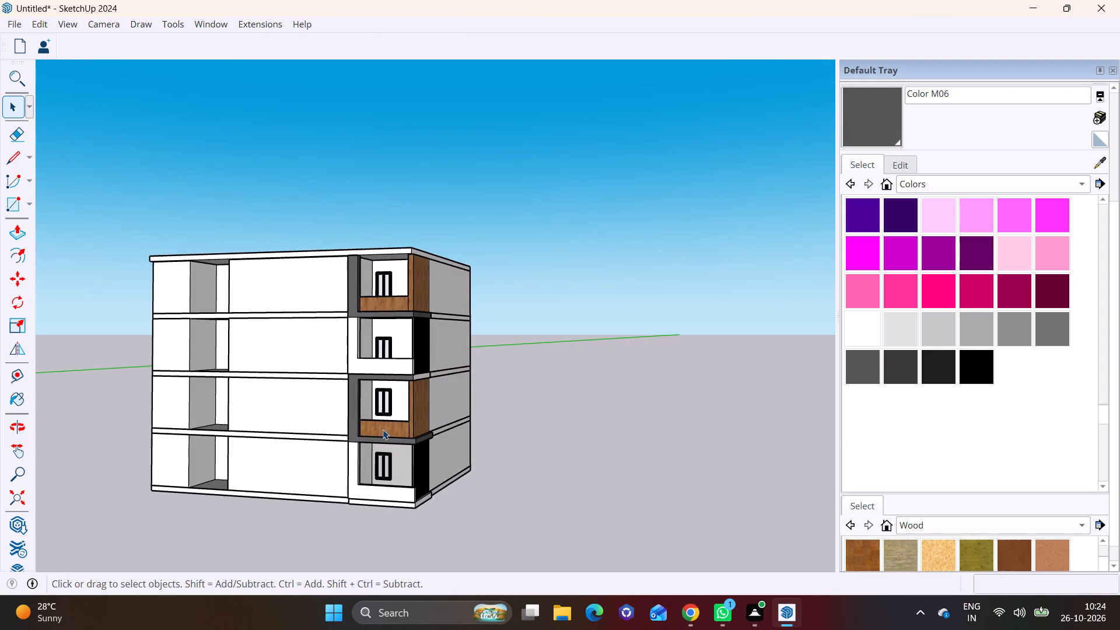
{"action": "middle_click_drag", "start_coordinate": [383, 453], "coordinate": [414, 377]}
{"action": "scroll", "coordinate": [412, 381], "scroll_direction": "up", "scroll_amount": 1, "text": "shift"}
{"action": "scroll", "coordinate": [415, 400], "scroll_direction": "up", "scroll_amount": 9}
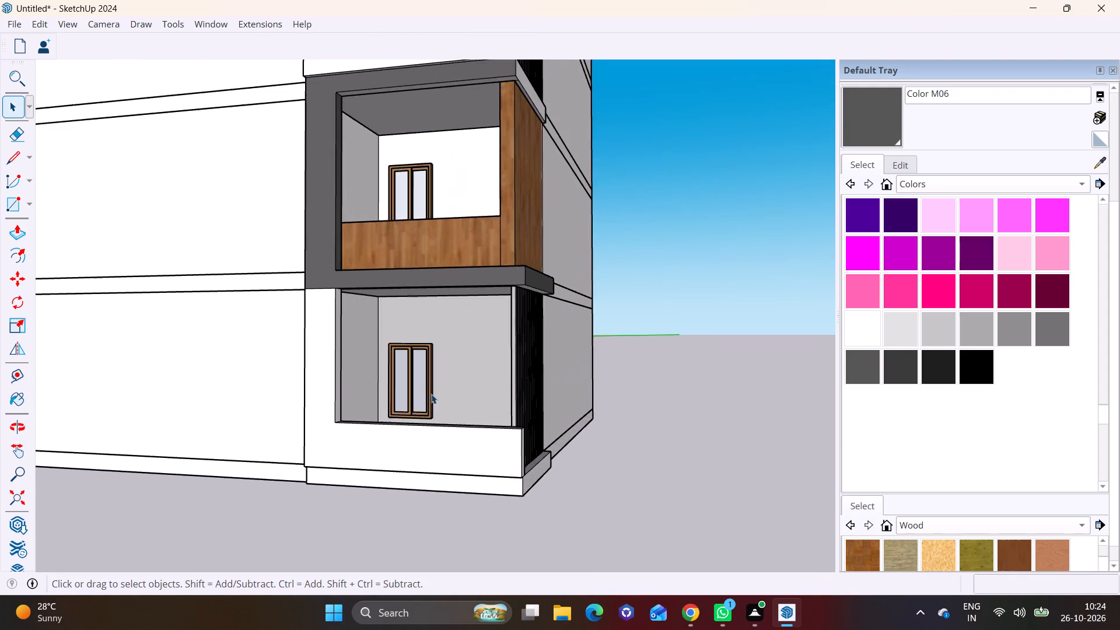
{"action": "middle_click_drag", "start_coordinate": [433, 392], "coordinate": [424, 461]}
{"action": "scroll", "coordinate": [441, 410], "scroll_direction": "up", "scroll_amount": 1}
{"action": "scroll", "coordinate": [441, 375], "scroll_direction": "down", "scroll_amount": 8}
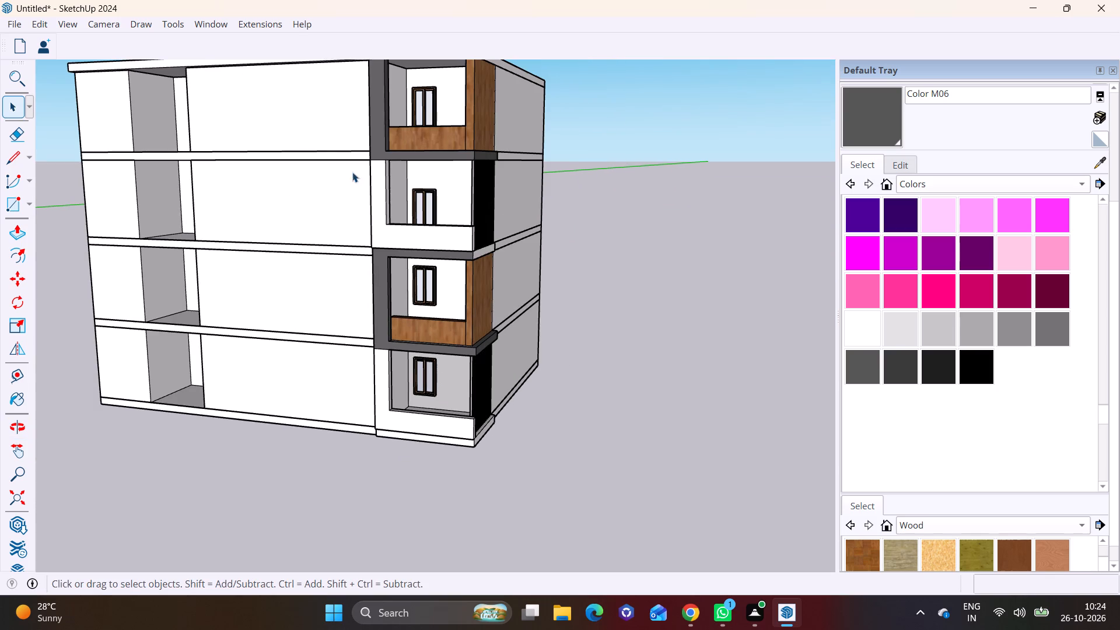
Open 3D Warehouse and replace the previous search term with a model search for "glass door".
{"action": "left_click", "coordinate": [222, 26]}
{"action": "left_click", "coordinate": [235, 135]}
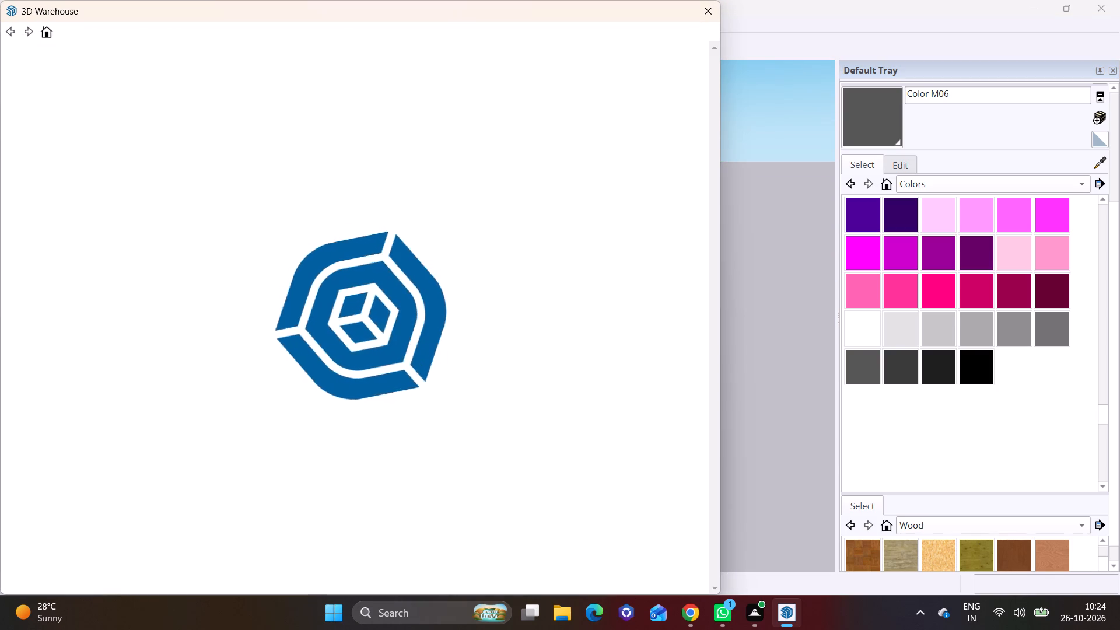
{"action": "left_click", "coordinate": [254, 57]}
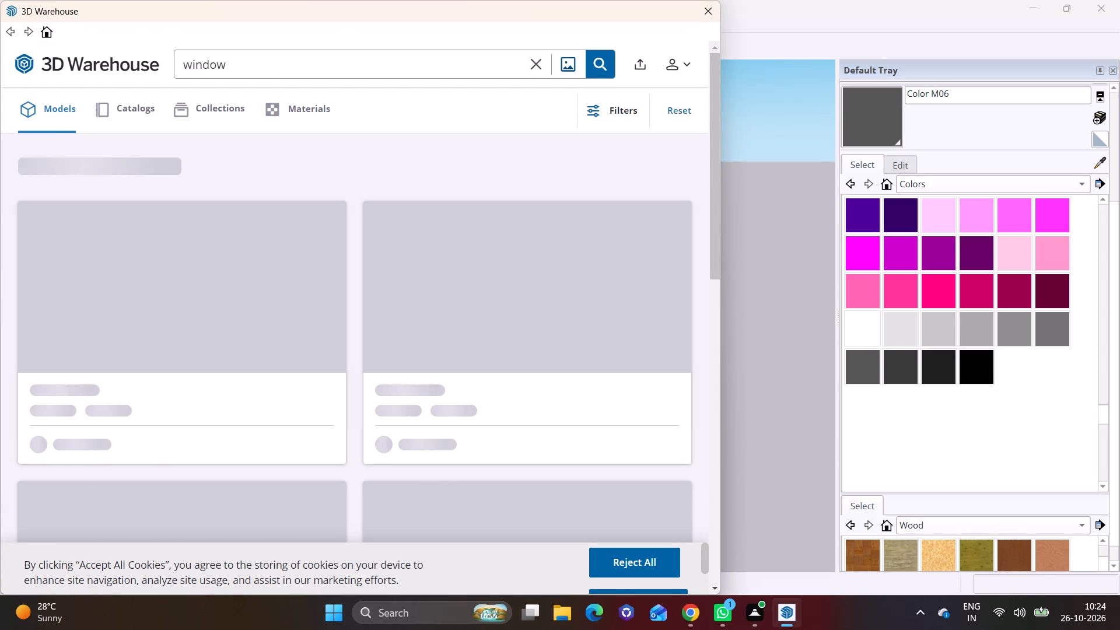
{"action": "key", "text": "BackSpace"}
{"action": "key", "text": "BackSpace"}
{"action": "key", "text": "BackSpace"}
{"action": "key", "text": "BackSpace"}
{"action": "key", "text": "BackSpace"}
{"action": "key", "text": "BackSpace"}
{"action": "key", "text": "BackSpace"}
{"action": "key", "text": "BackSpace"}
{"action": "key", "text": "BackSpace"}
{"action": "key", "text": "BackSpace"}
{"action": "key", "text": "BackSpace"}
{"action": "key", "text": "BackSpace"}
{"action": "key", "text": "BackSpace"}
{"action": "key", "text": "BackSpace"}
{"action": "key", "text": "BackSpace"}
{"action": "scroll", "coordinate": [256, 57], "scroll_direction": "down", "scroll_amount": 1}
{"action": "key", "text": "BackSpace"}
{"action": "key", "text": "BackSpace"}
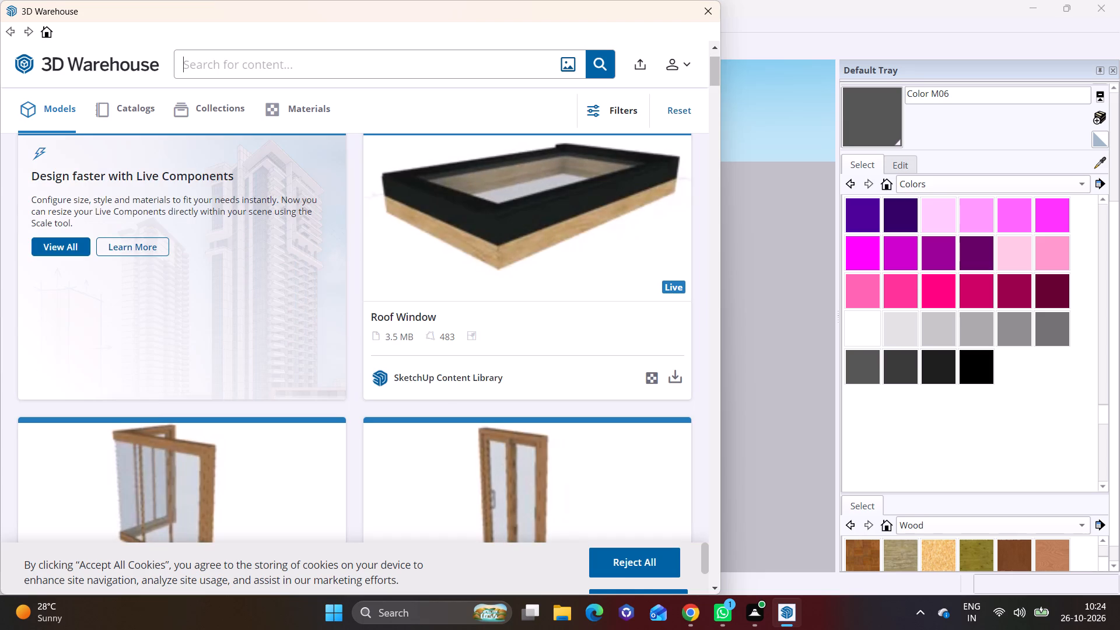
{"action": "type", "text": "glass door"}
{"action": "key", "text": "Return"}
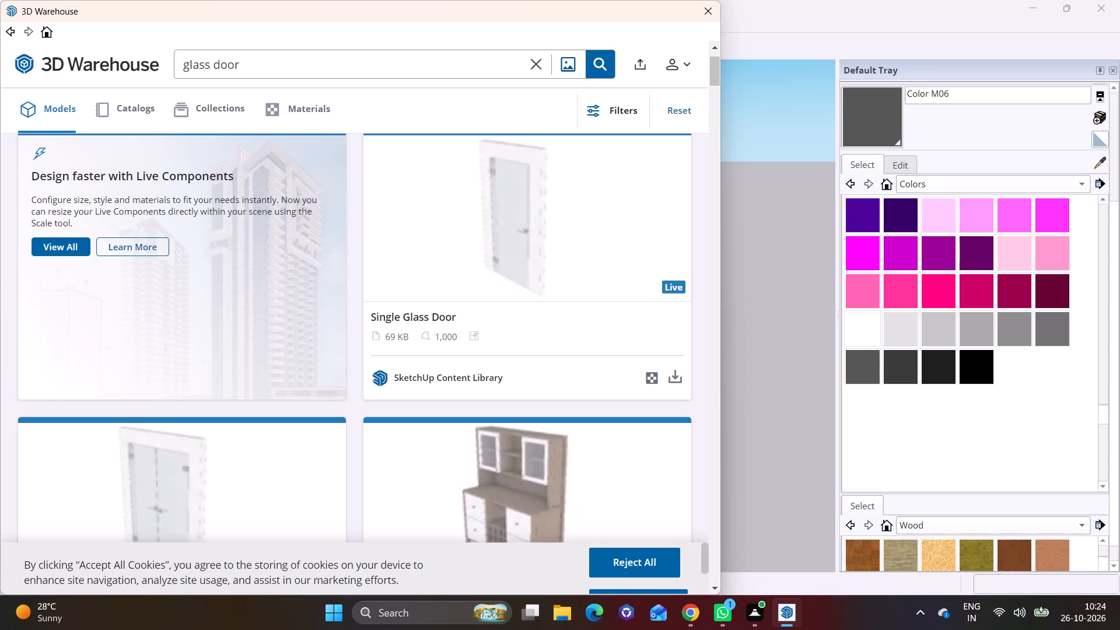
Browse the glass door models in 3D Warehouse for one that suits the building's facade.
{"action": "middle_click_drag", "start_coordinate": [400, 215], "coordinate": [226, 194]}
{"action": "scroll", "coordinate": [295, 207], "scroll_direction": "down", "scroll_amount": 9}
{"action": "middle_click", "coordinate": [380, 323], "text": "shift"}
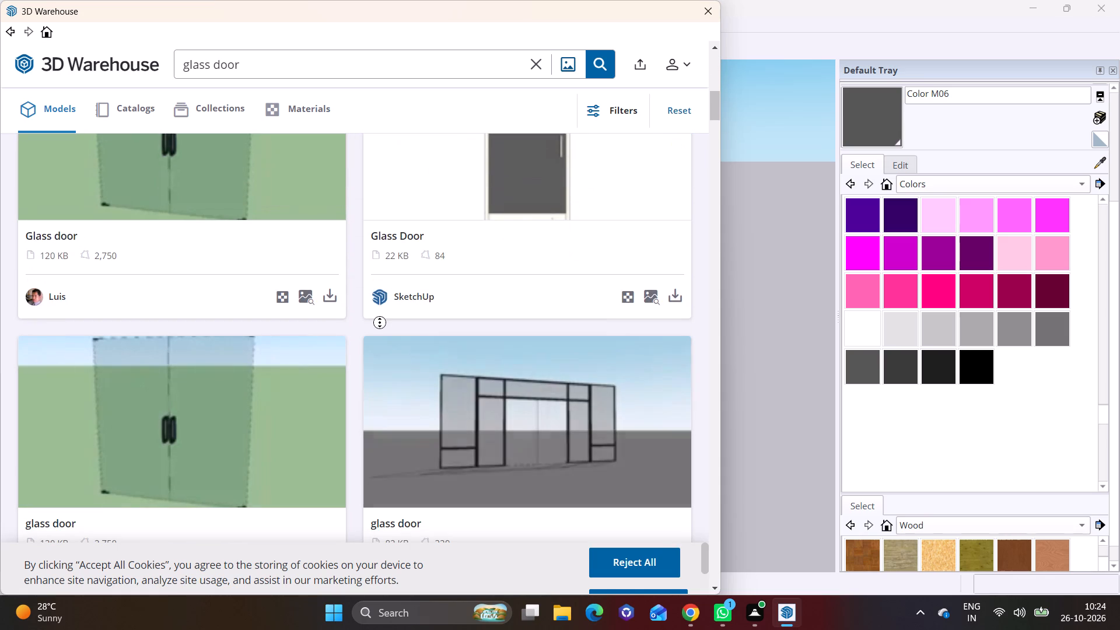
{"action": "scroll", "coordinate": [380, 323], "scroll_direction": "up", "scroll_amount": 4}
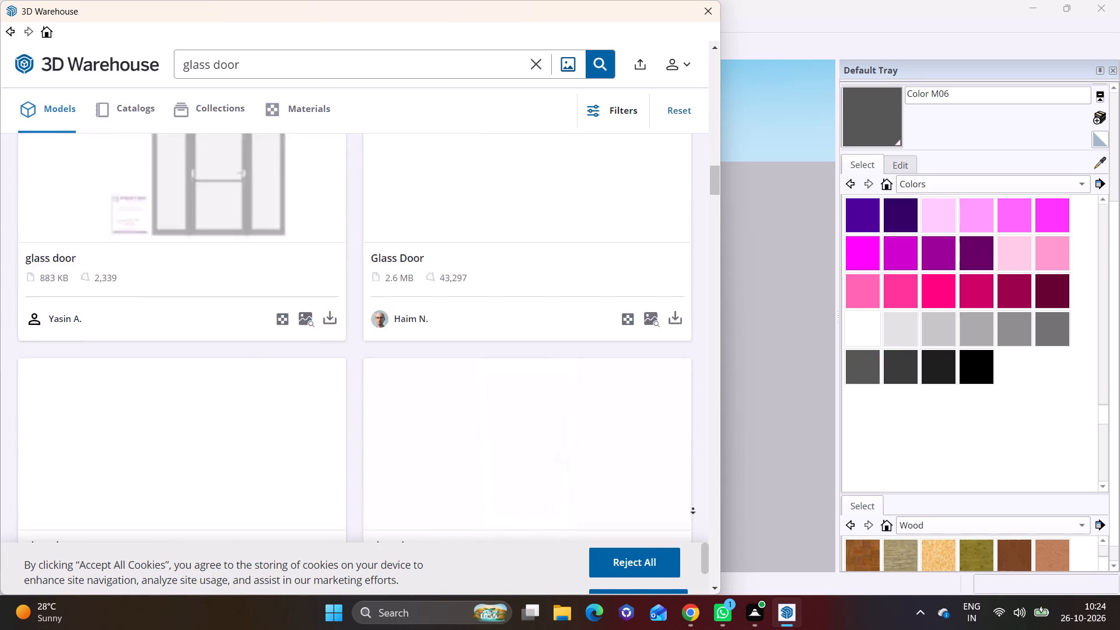
{"action": "scroll", "coordinate": [609, 401], "scroll_direction": "down", "scroll_amount": 1}
{"action": "scroll", "coordinate": [601, 386], "scroll_direction": "up", "scroll_amount": 4}
{"action": "scroll", "coordinate": [600, 385], "scroll_direction": "down", "scroll_amount": 2}
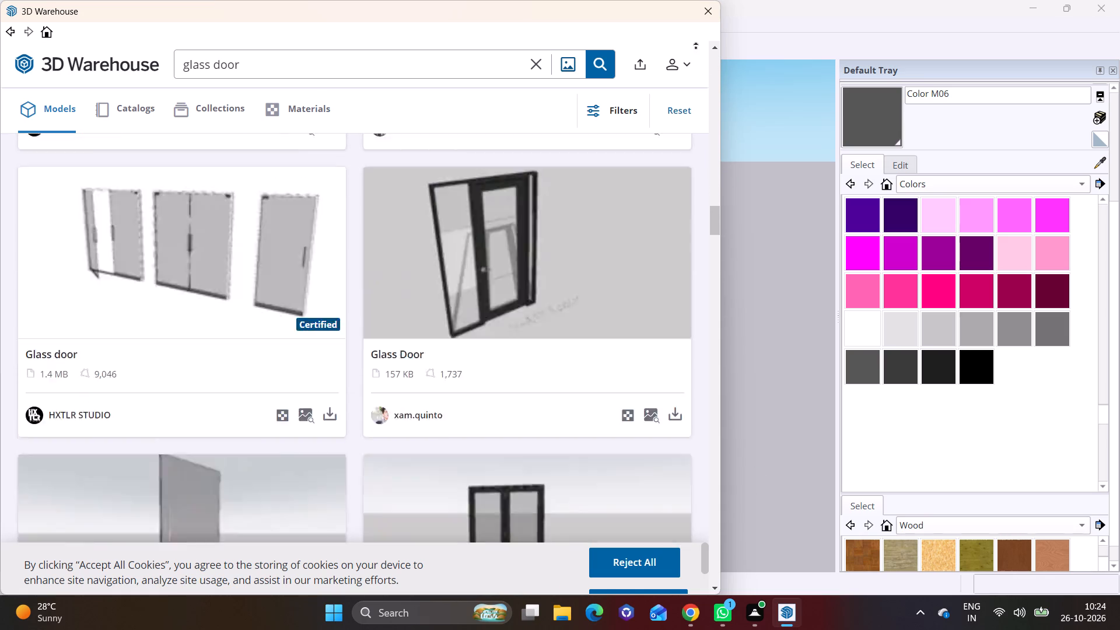
{"action": "left_click", "coordinate": [719, 52]}
{"action": "left_click", "coordinate": [720, 586]}
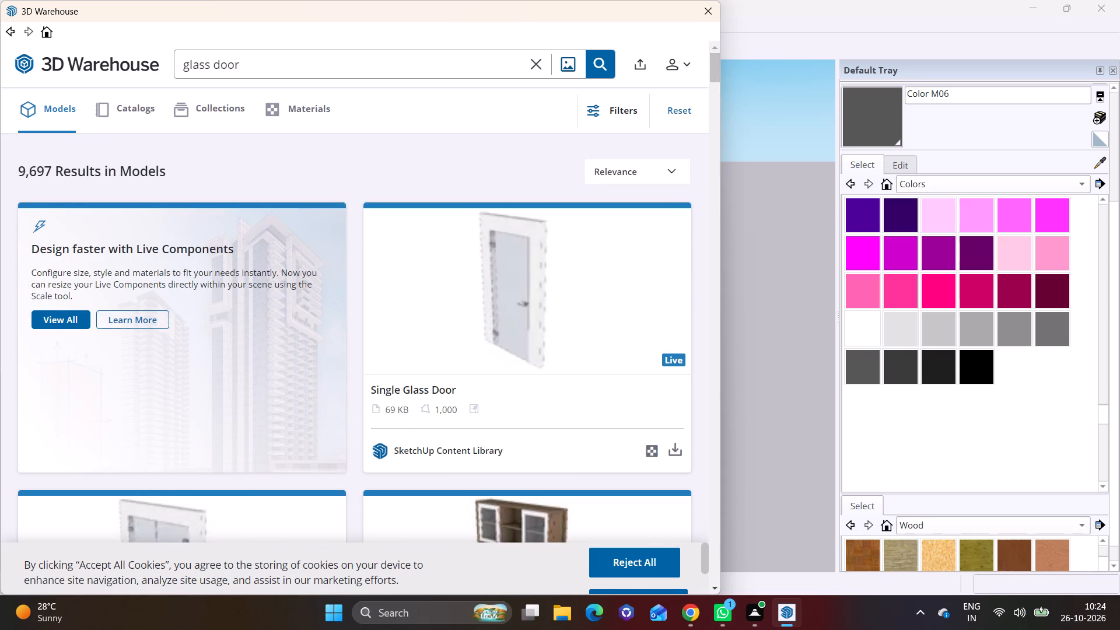
{"action": "double_click", "coordinate": [714, 584]}
{"action": "left_click", "coordinate": [714, 584]}
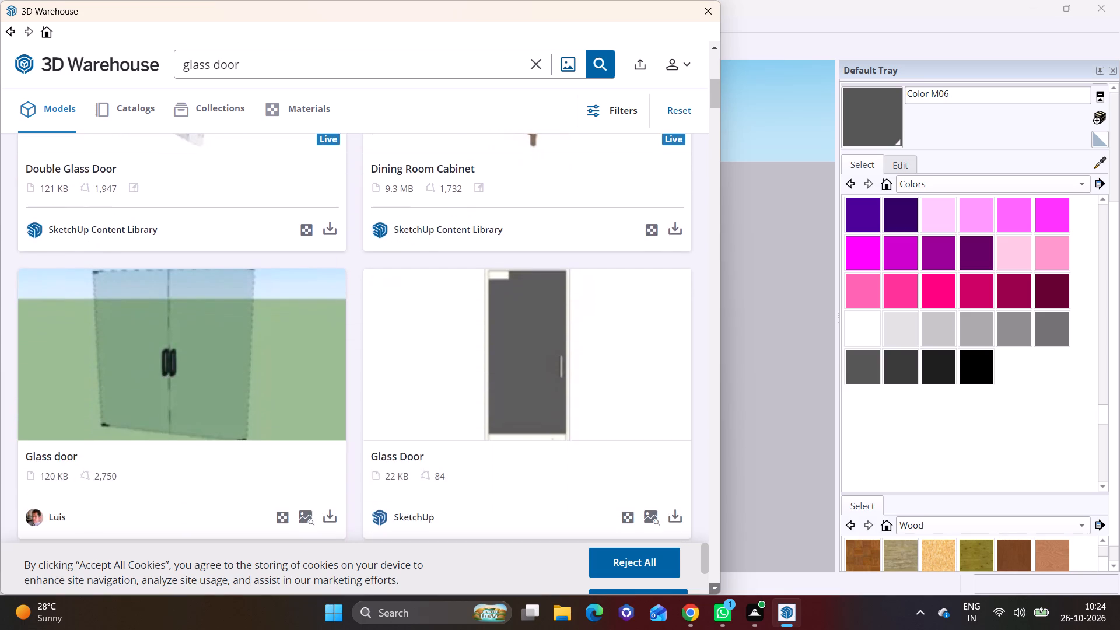
{"action": "left_click", "coordinate": [714, 584]}
{"action": "left_click", "coordinate": [714, 584]}
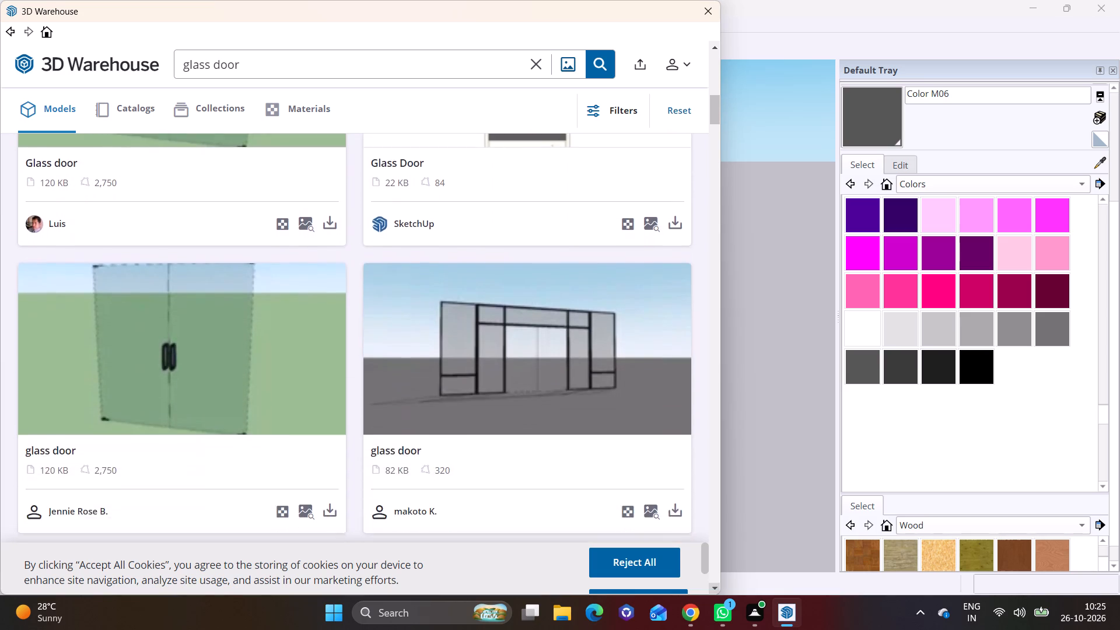
{"action": "left_click", "coordinate": [714, 584]}
{"action": "left_click", "coordinate": [714, 584]}
{"action": "left_click", "coordinate": [714, 584]}
{"action": "double_click", "coordinate": [714, 584]}
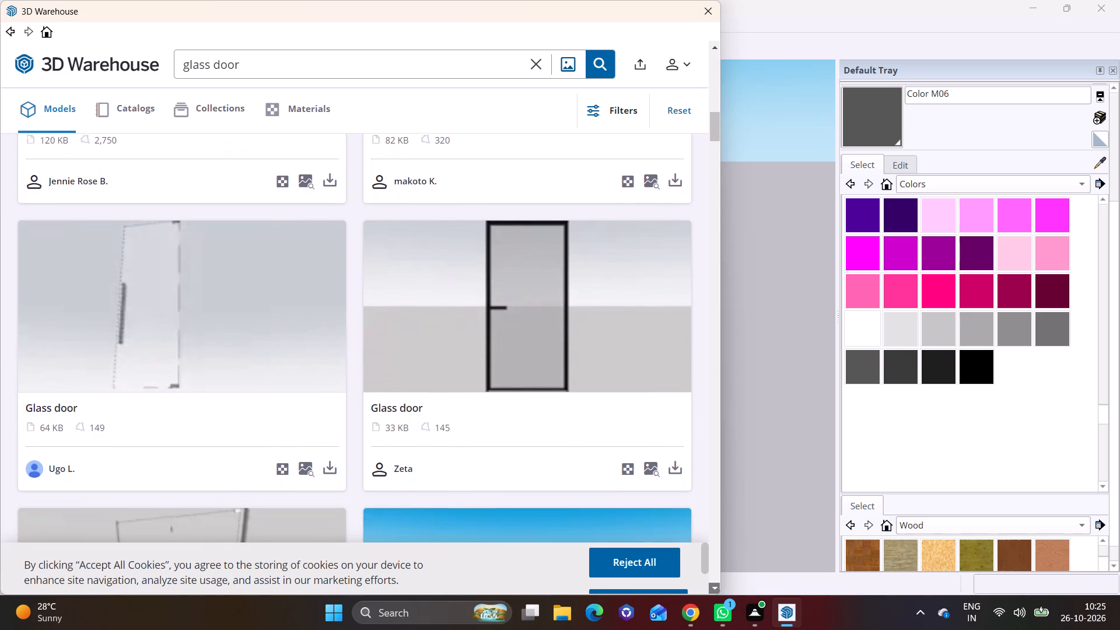
{"action": "double_click", "coordinate": [714, 584]}
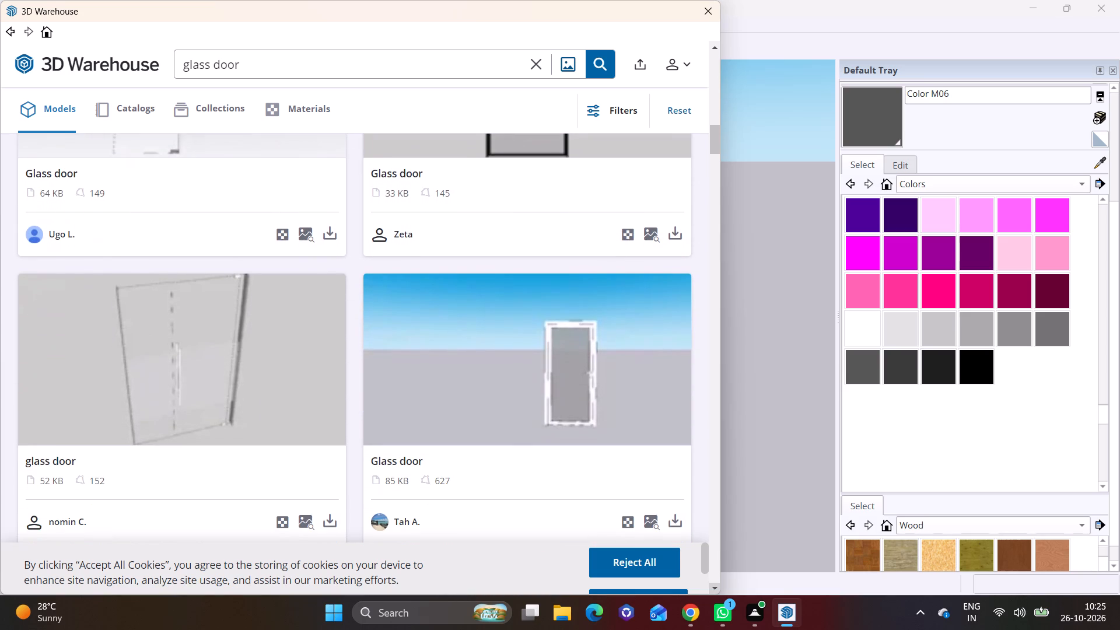
{"action": "left_click", "coordinate": [713, 584]}
{"action": "left_click", "coordinate": [712, 579]}
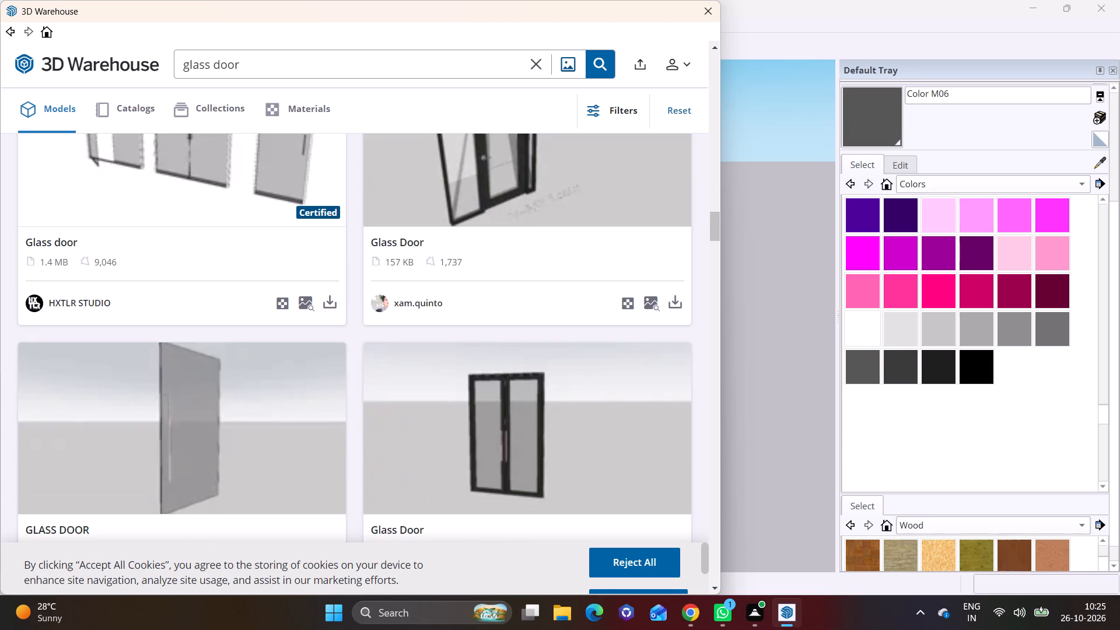
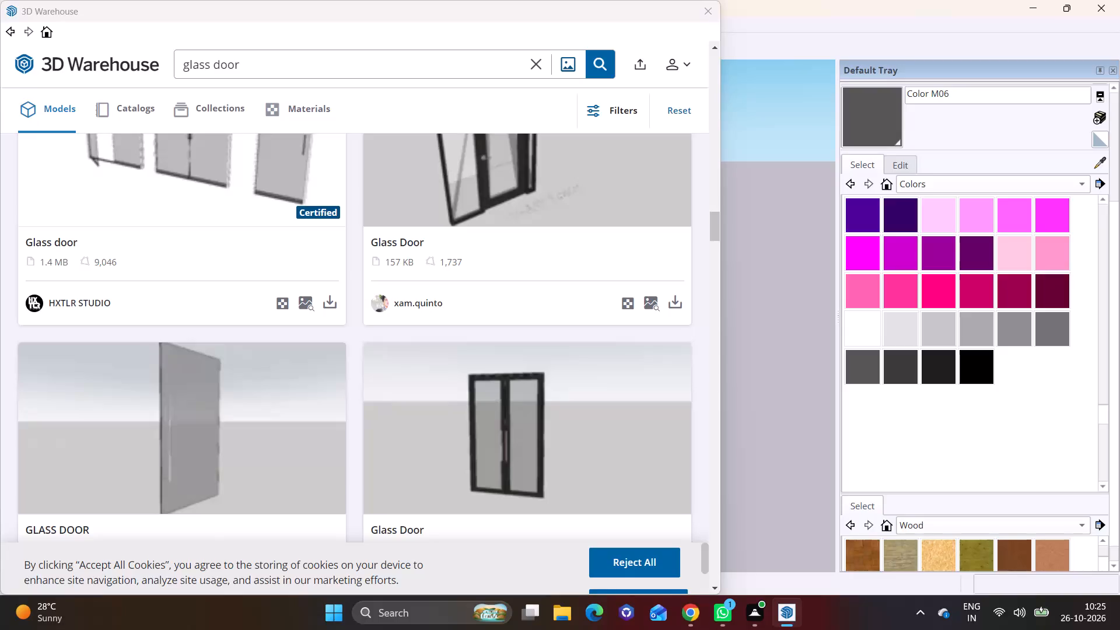
Load the 640 KB "GLASS DOOR" model from 3D Warehouse into the drawing and place it on the ground in front of the facade.
{"action": "scroll", "coordinate": [415, 371], "scroll_direction": "down", "scroll_amount": 2}
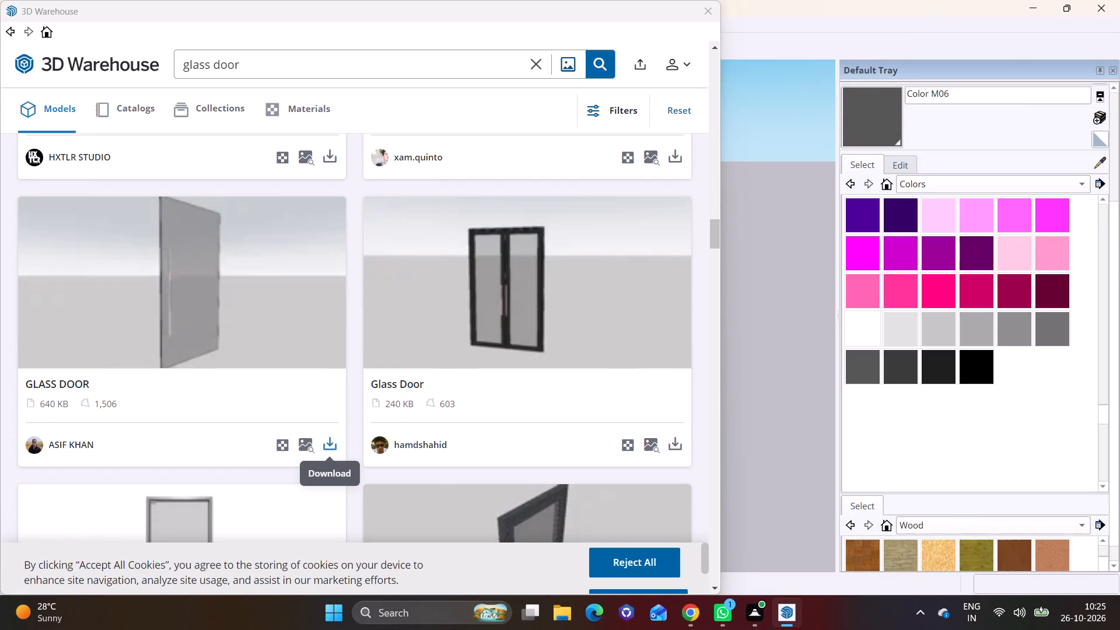
{"action": "left_click", "coordinate": [326, 439]}
{"action": "left_click", "coordinate": [312, 317]}
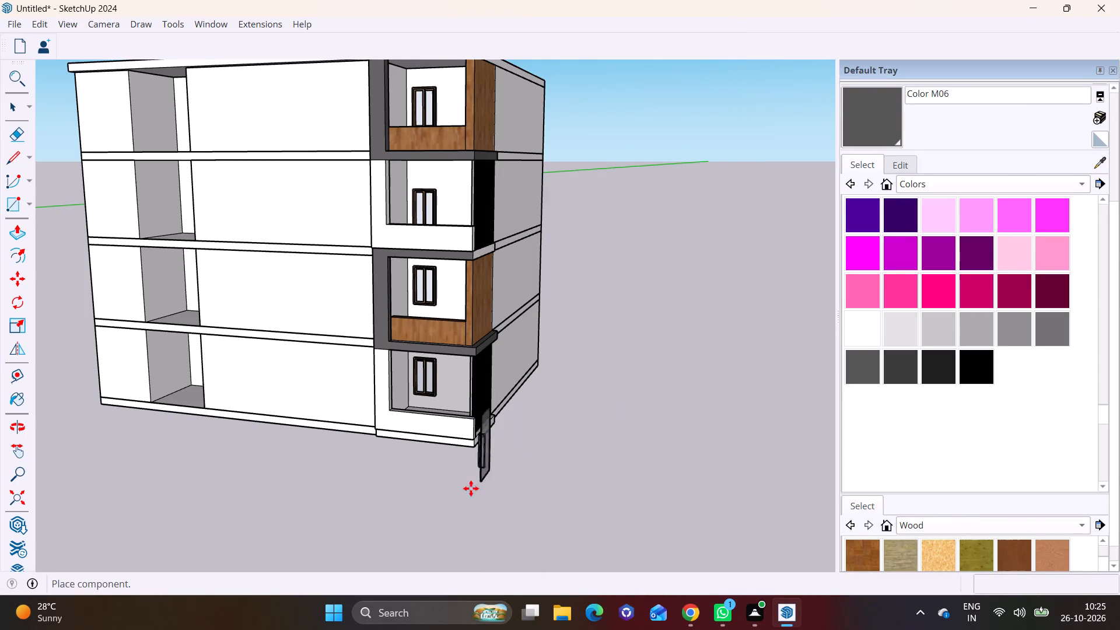
{"action": "left_click", "coordinate": [286, 532]}
Rotate the glass door on the ground plane so that it faces the same way as the balcony back walls.
{"action": "middle_click_drag", "start_coordinate": [482, 404], "coordinate": [473, 377]}
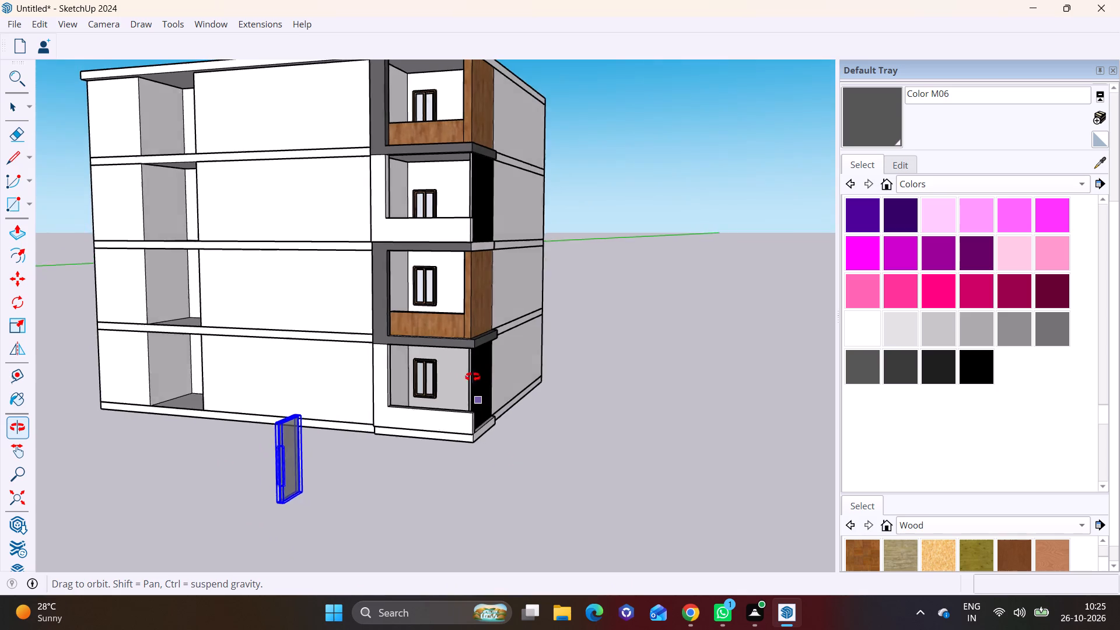
{"action": "middle_click_drag", "start_coordinate": [473, 377], "coordinate": [426, 388]}
{"action": "scroll", "coordinate": [428, 371], "scroll_direction": "down", "scroll_amount": 4}
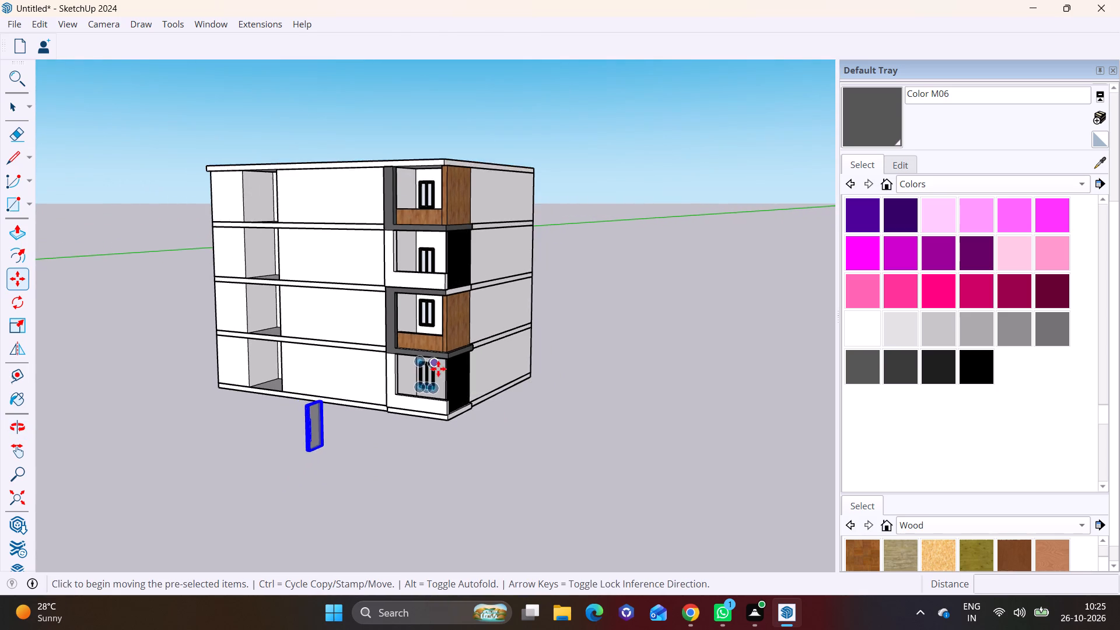
{"action": "scroll", "coordinate": [438, 369], "scroll_direction": "down", "scroll_amount": 1}
{"action": "scroll", "coordinate": [440, 370], "scroll_direction": "up", "scroll_amount": 8}
{"action": "scroll", "coordinate": [271, 464], "scroll_direction": "down", "scroll_amount": 1}
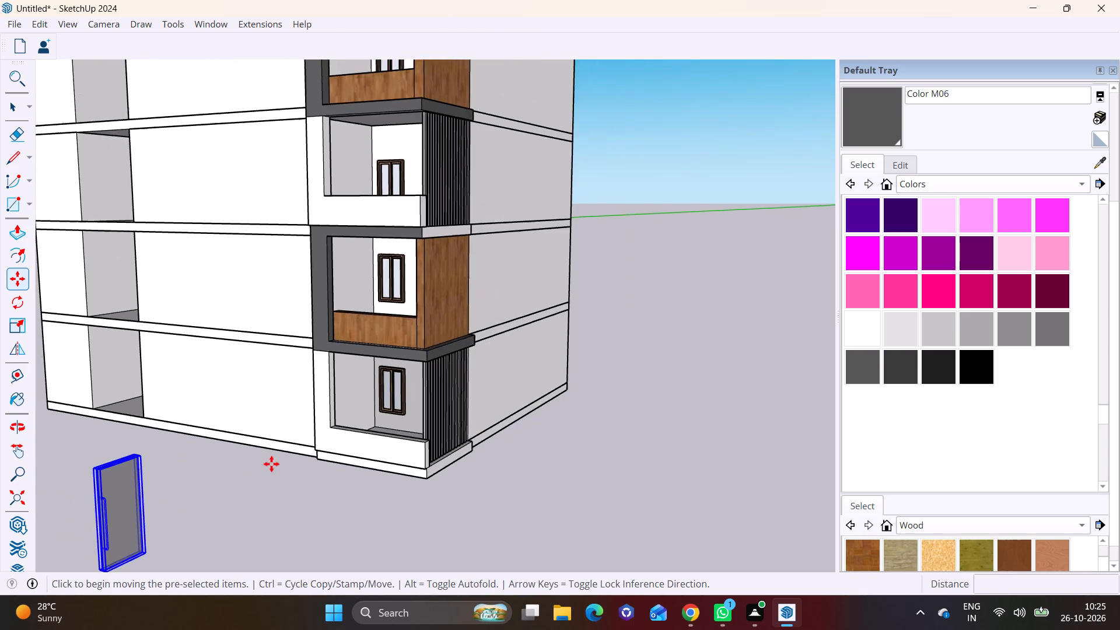
{"action": "scroll", "coordinate": [271, 464], "scroll_direction": "down", "scroll_amount": 4}
{"action": "left_click", "coordinate": [20, 304]}
{"action": "middle_click_drag", "start_coordinate": [238, 432], "coordinate": [256, 315], "text": "shift"}
{"action": "left_click", "coordinate": [277, 407]}
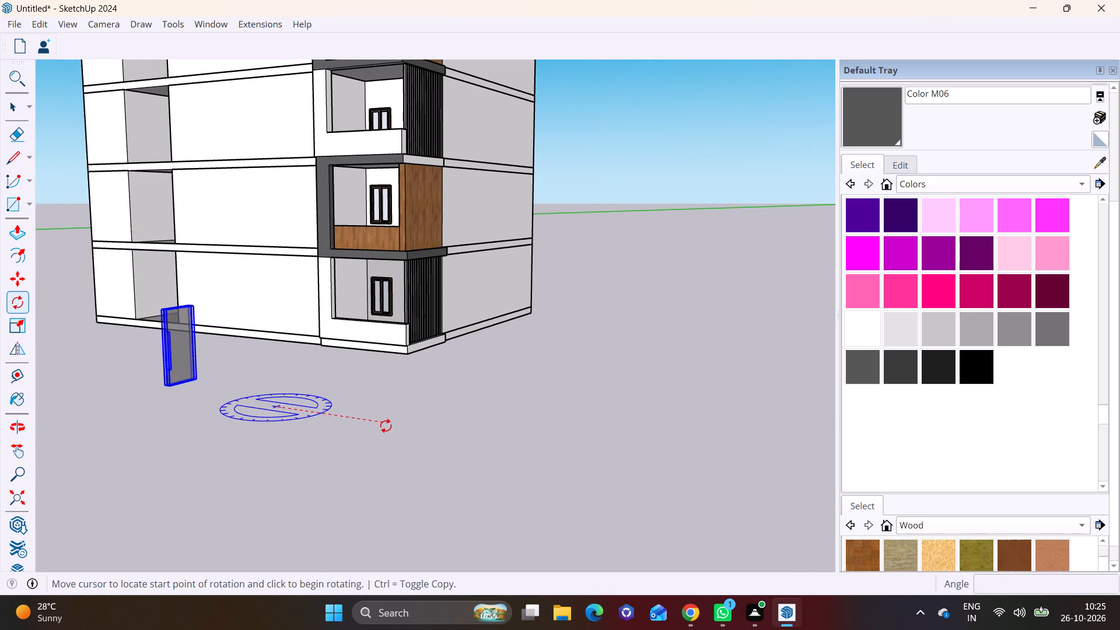
{"action": "left_click", "coordinate": [386, 426]}
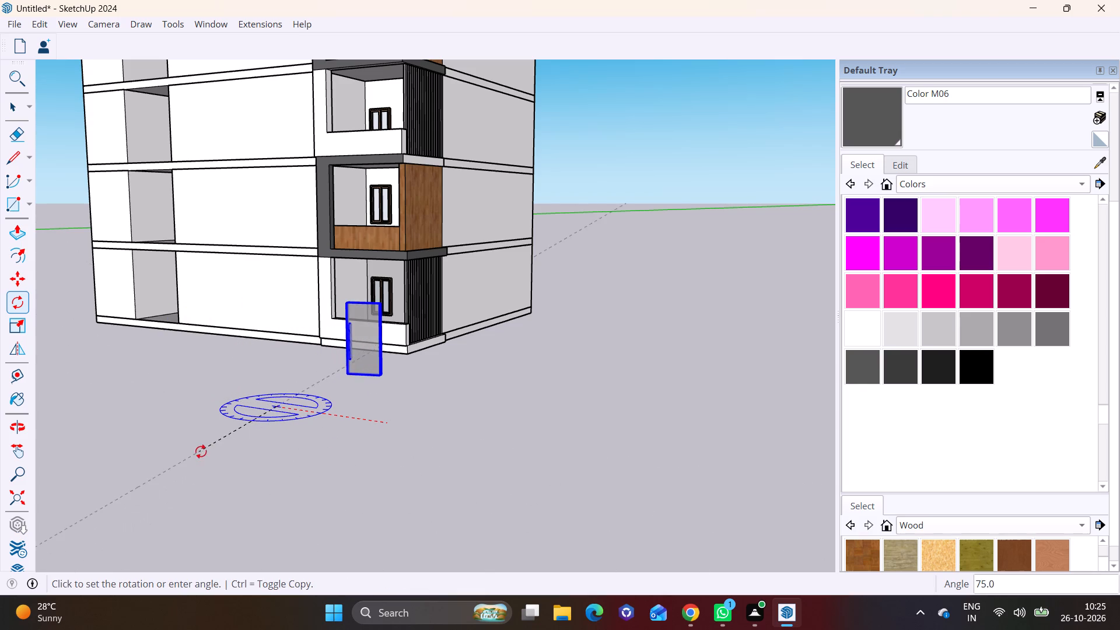
{"action": "left_click", "coordinate": [180, 447]}
Move the glass door about 27' 6" into the ground-storey balcony, beside its window, and clear the selection.
{"action": "scroll", "coordinate": [398, 384], "scroll_direction": "up", "scroll_amount": 2}
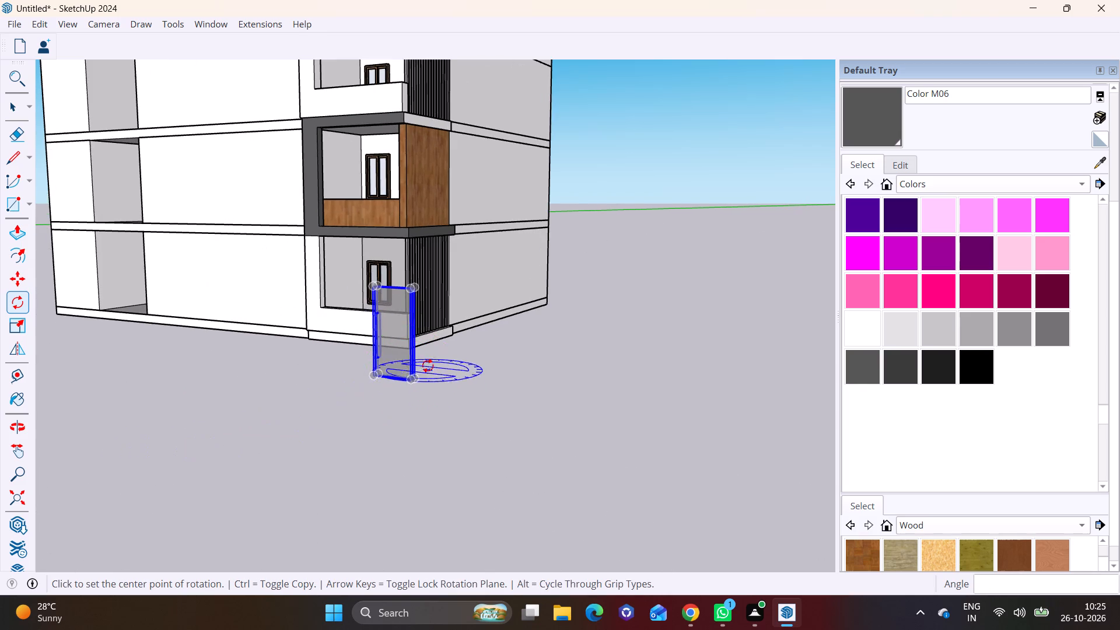
{"action": "scroll", "coordinate": [428, 362], "scroll_direction": "up", "scroll_amount": 5}
{"action": "key", "text": "m"}
{"action": "left_click", "coordinate": [402, 390]}
{"action": "scroll", "coordinate": [390, 295], "scroll_direction": "up", "scroll_amount": 1}
{"action": "middle_click_drag", "start_coordinate": [390, 295], "coordinate": [593, 376]}
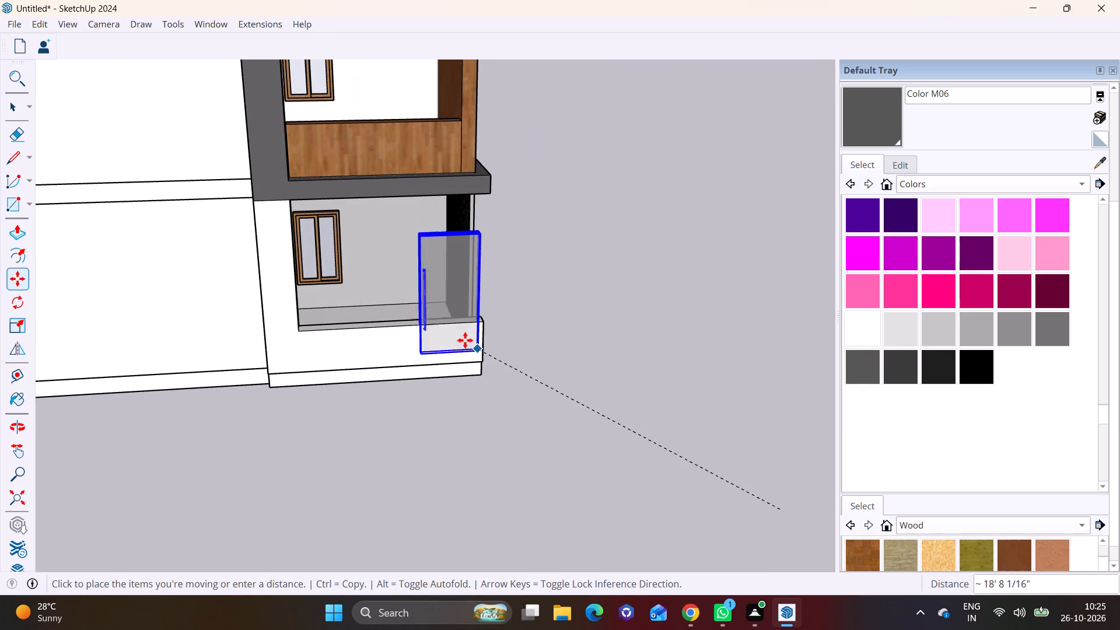
{"action": "left_click", "coordinate": [432, 307]}
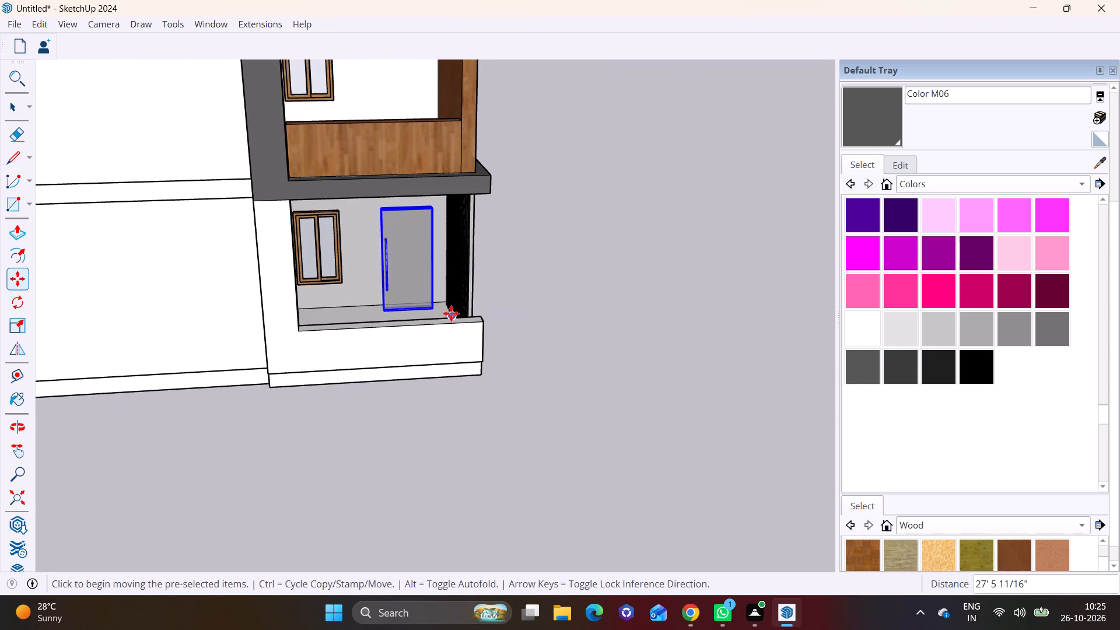
{"action": "middle_click_drag", "start_coordinate": [451, 313], "coordinate": [345, 245]}
{"action": "key", "text": "space"}
{"action": "left_click", "coordinate": [638, 365]}
Move the glass door back against the ground-storey balcony's back wall, with its bottom corner on the floor edge.
{"action": "scroll", "coordinate": [431, 301], "scroll_direction": "up", "scroll_amount": 8}
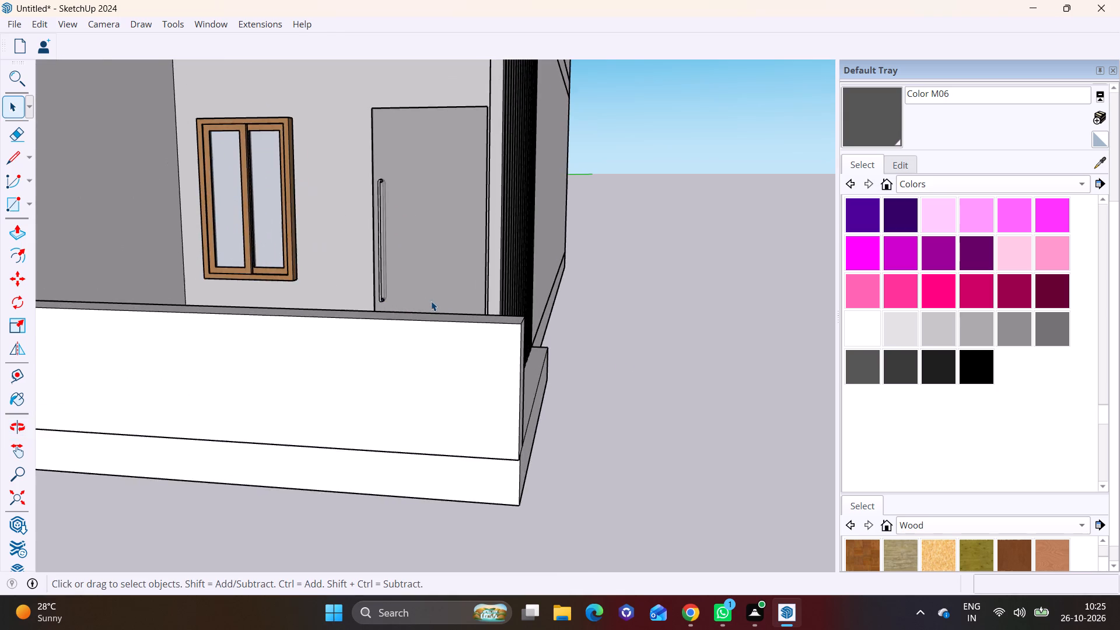
{"action": "scroll", "coordinate": [431, 301], "scroll_direction": "up", "scroll_amount": 3}
{"action": "middle_click_drag", "start_coordinate": [432, 319], "coordinate": [709, 372]}
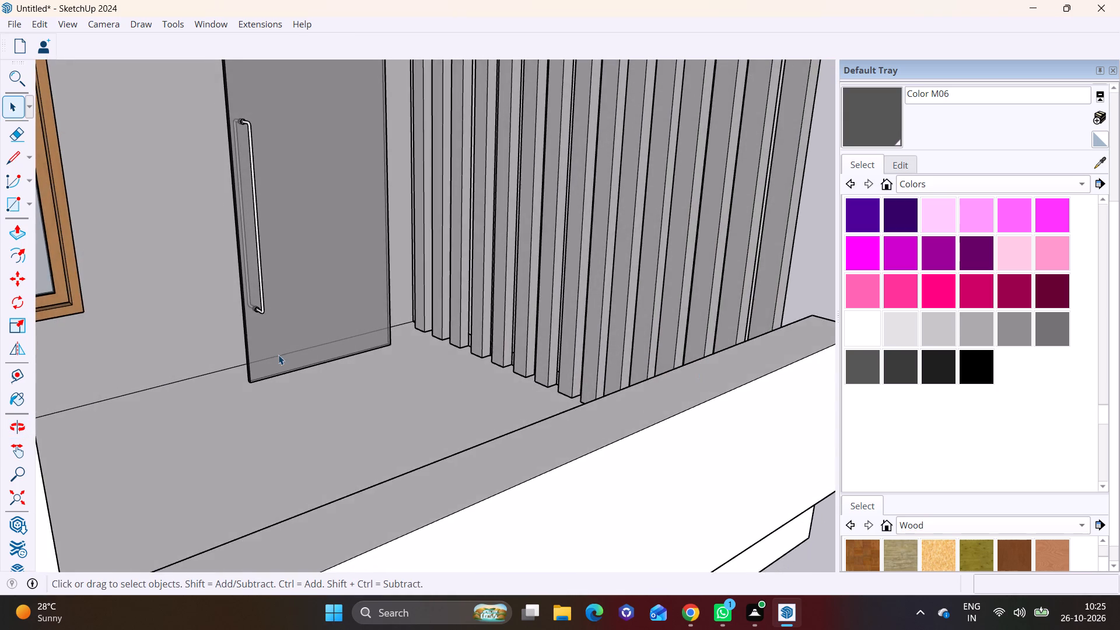
{"action": "scroll", "coordinate": [278, 355], "scroll_direction": "up", "scroll_amount": 3}
{"action": "left_click", "coordinate": [268, 370]}
{"action": "key", "text": "m"}
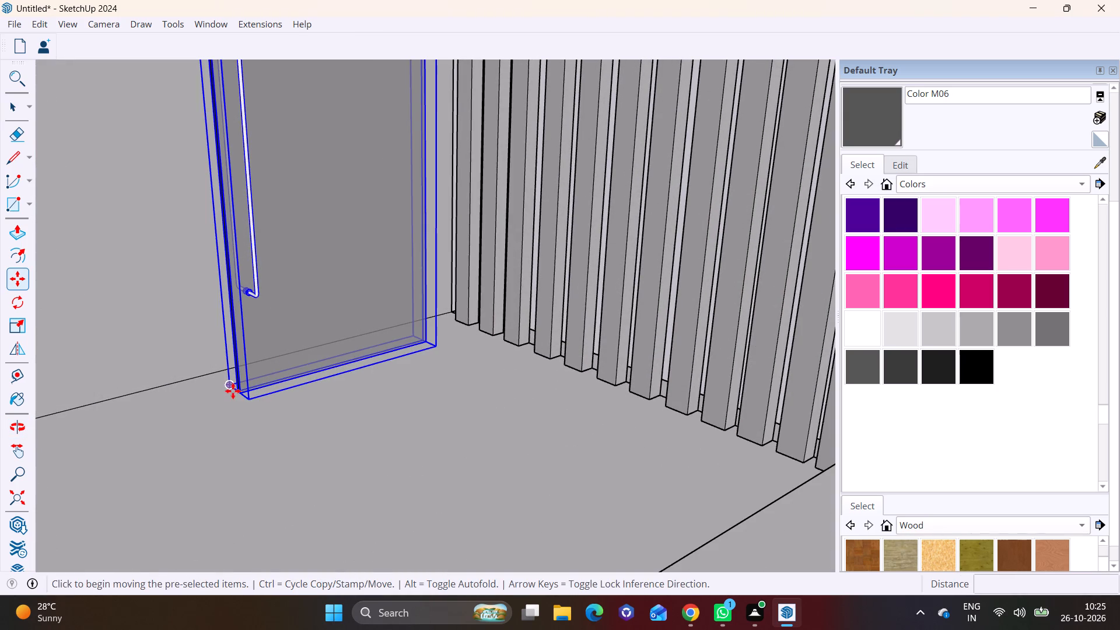
{"action": "left_click", "coordinate": [244, 397]}
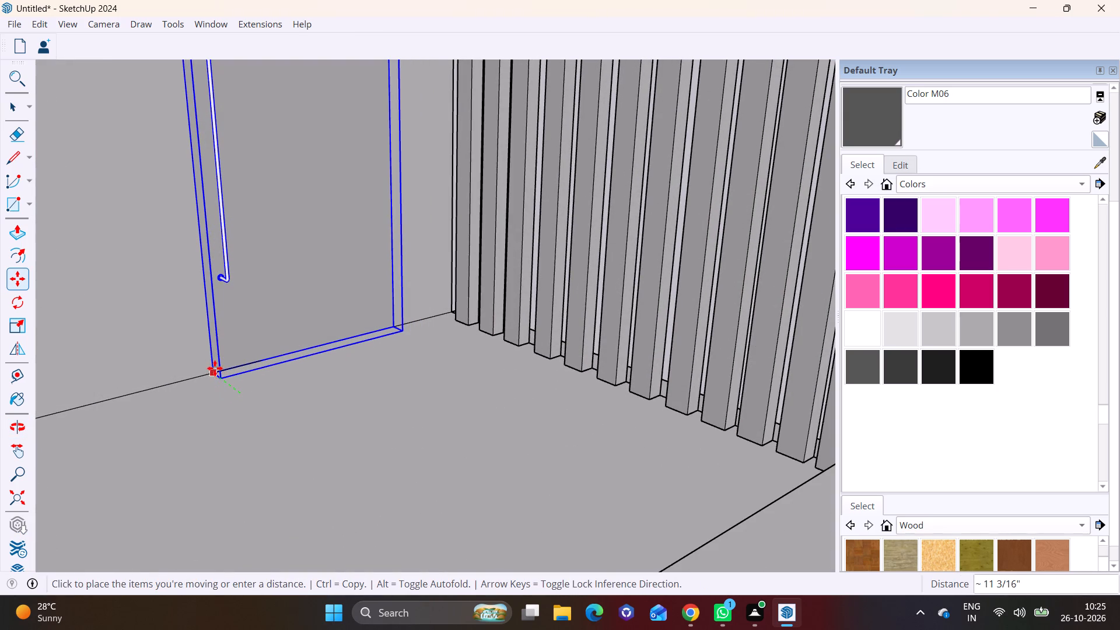
{"action": "scroll", "coordinate": [219, 373], "scroll_direction": "up", "scroll_amount": 3}
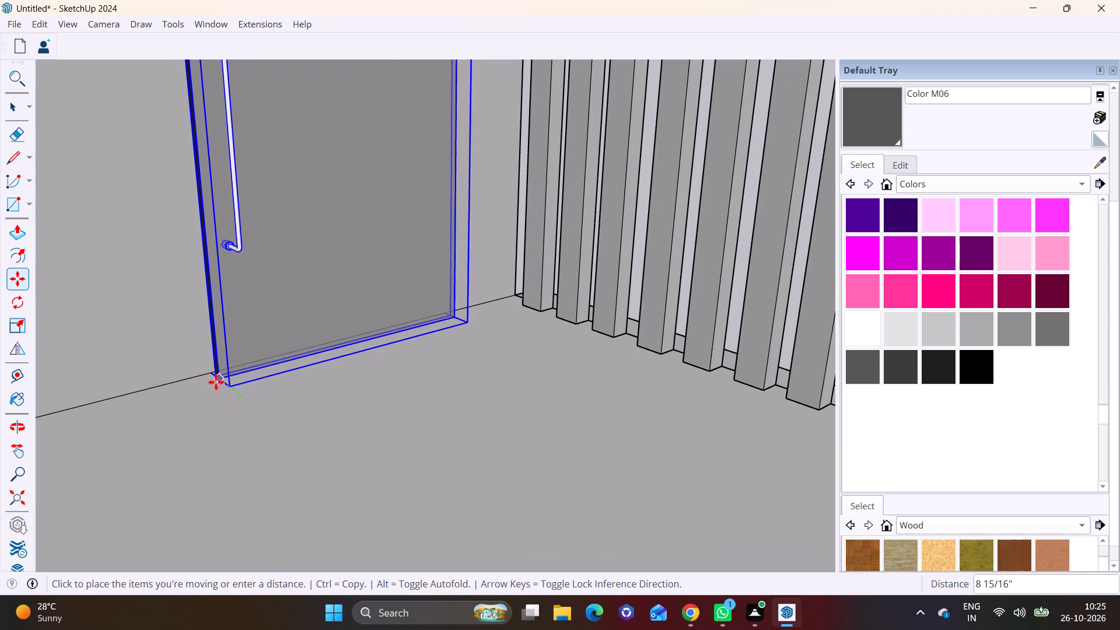
{"action": "left_click", "coordinate": [215, 380]}
{"action": "key", "text": "space"}
{"action": "left_click", "coordinate": [285, 416]}
Slide the glass door 1' along the ground-storey balcony's back wall towards the window.
{"action": "scroll", "coordinate": [300, 405], "scroll_direction": "up", "scroll_amount": 1}
{"action": "scroll", "coordinate": [301, 405], "scroll_direction": "down", "scroll_amount": 7}
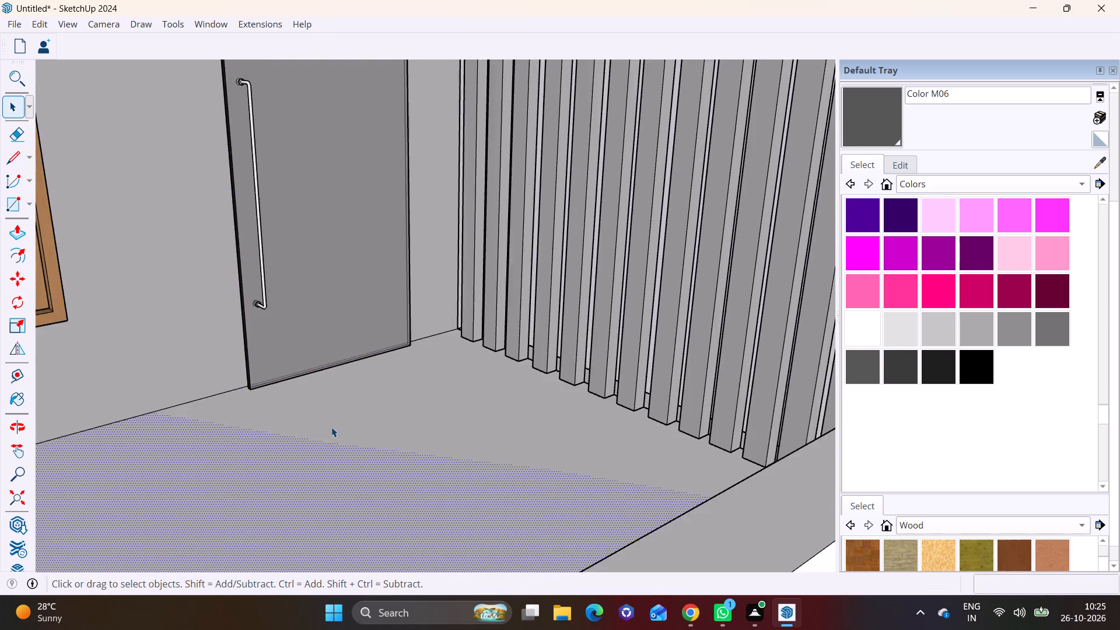
{"action": "scroll", "coordinate": [331, 427], "scroll_direction": "down", "scroll_amount": 5}
{"action": "middle_click_drag", "start_coordinate": [349, 427], "coordinate": [83, 335]}
{"action": "scroll", "coordinate": [265, 302], "scroll_direction": "down", "scroll_amount": 6}
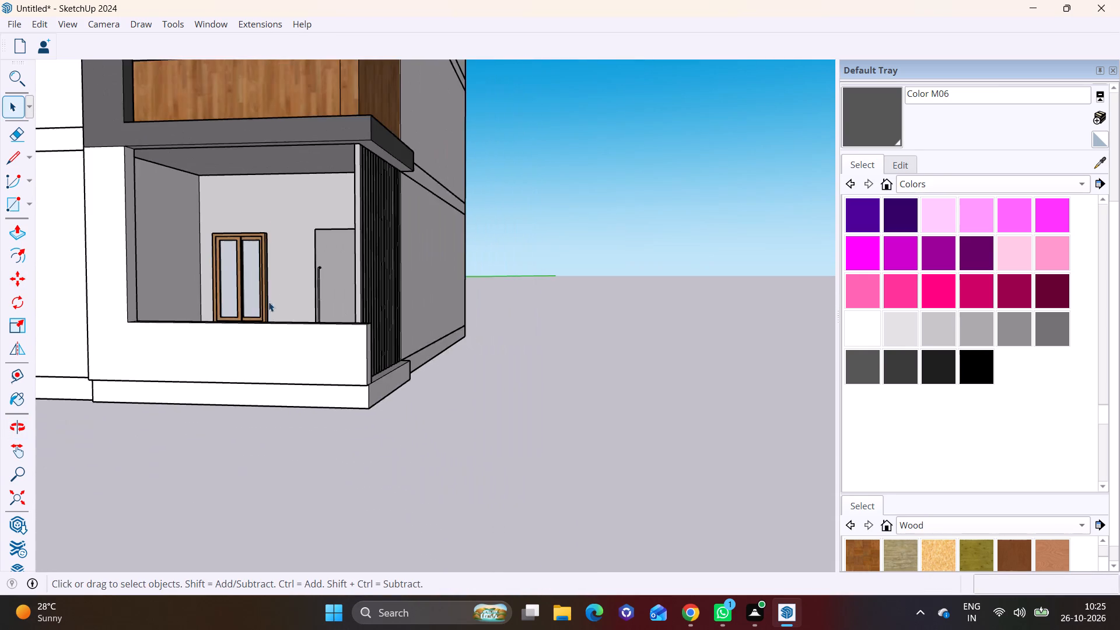
{"action": "middle_click_drag", "start_coordinate": [297, 288], "coordinate": [423, 376], "text": "shift"}
{"action": "scroll", "coordinate": [465, 369], "scroll_direction": "up", "scroll_amount": 6}
{"action": "left_click", "coordinate": [467, 375]}
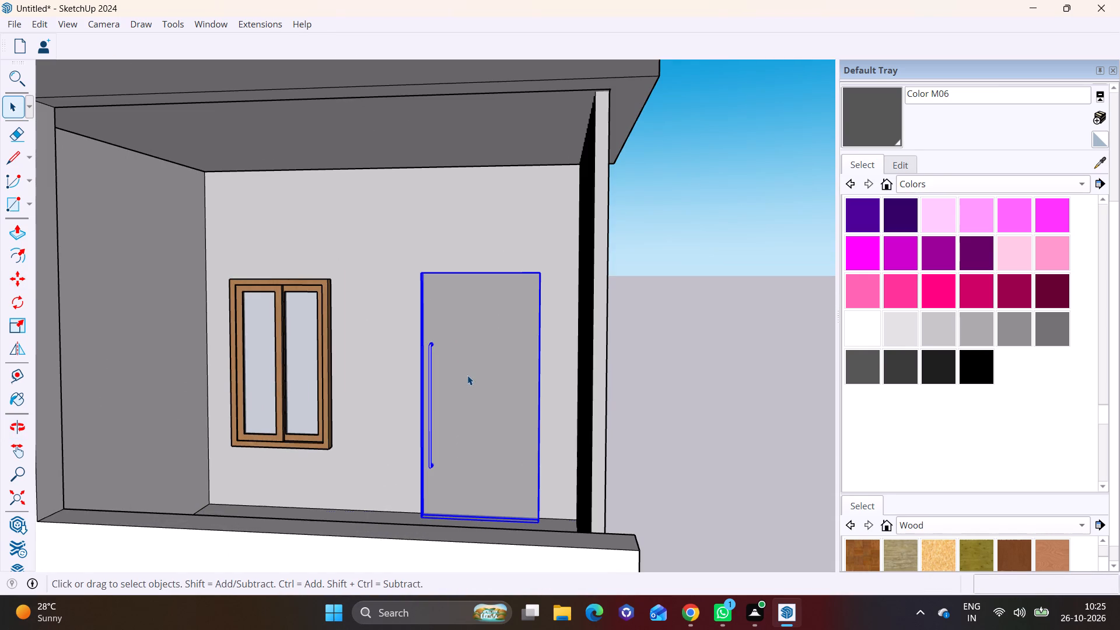
{"action": "key", "text": "m"}
{"action": "left_click", "coordinate": [468, 378]}
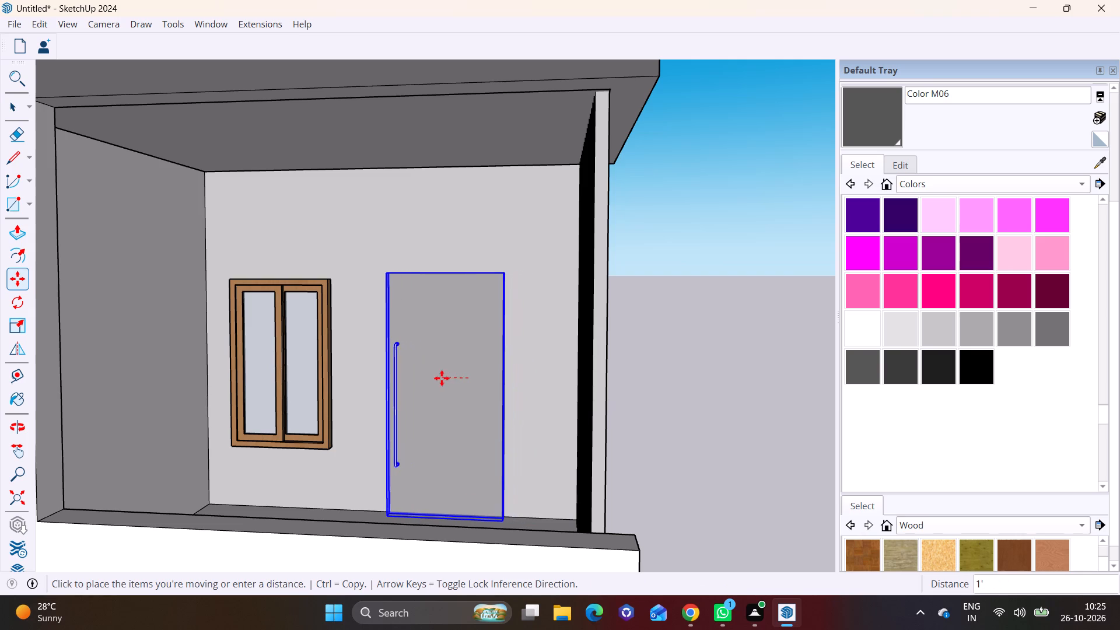
{"action": "left_click", "coordinate": [441, 378]}
Copy the glass door straight up about 11' 4 1/2" onto the back wall of the wood-clad balcony directly above.
{"action": "middle_click_drag", "start_coordinate": [507, 377], "coordinate": [452, 382]}
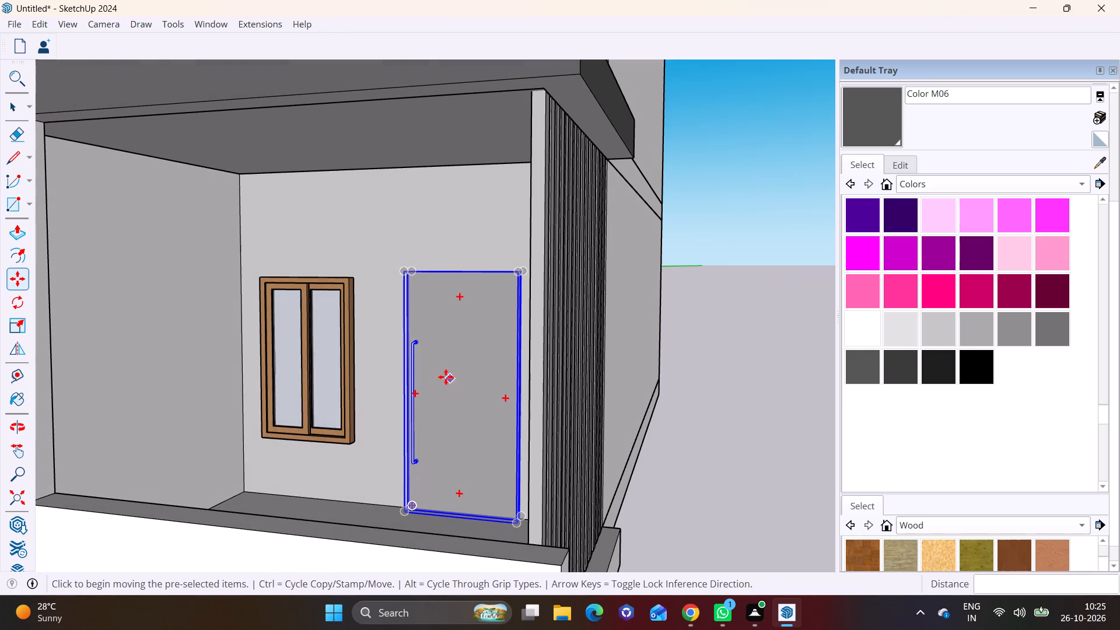
{"action": "key", "text": "m"}
{"action": "left_click", "coordinate": [412, 268]}
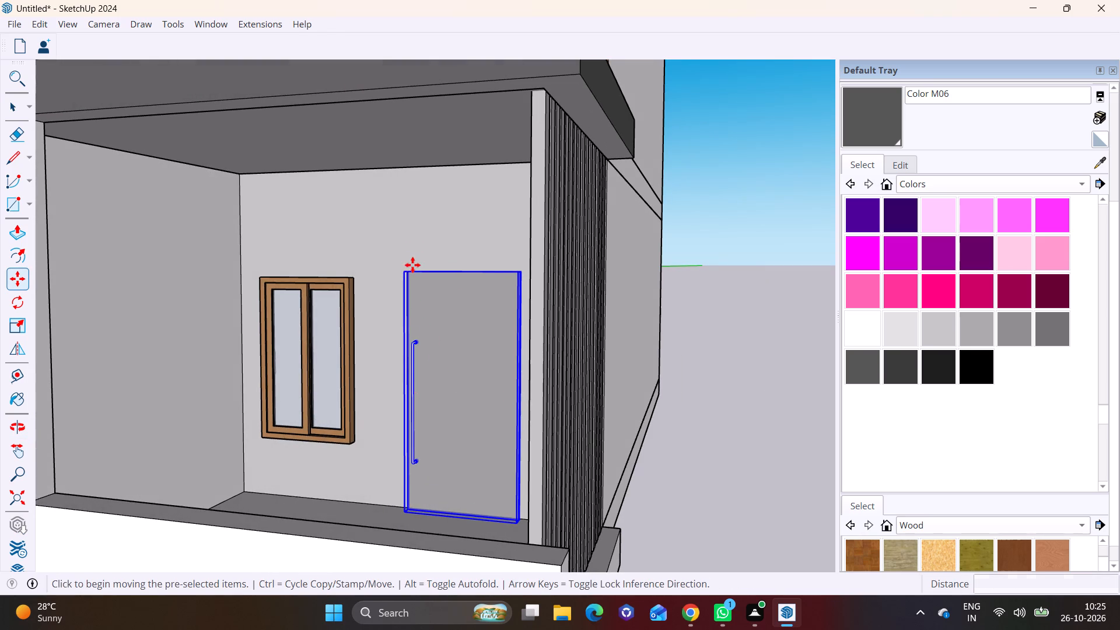
{"action": "scroll", "coordinate": [411, 222], "scroll_direction": "down", "scroll_amount": 6}
{"action": "middle_click_drag", "start_coordinate": [407, 212], "coordinate": [441, 459], "text": "shift"}
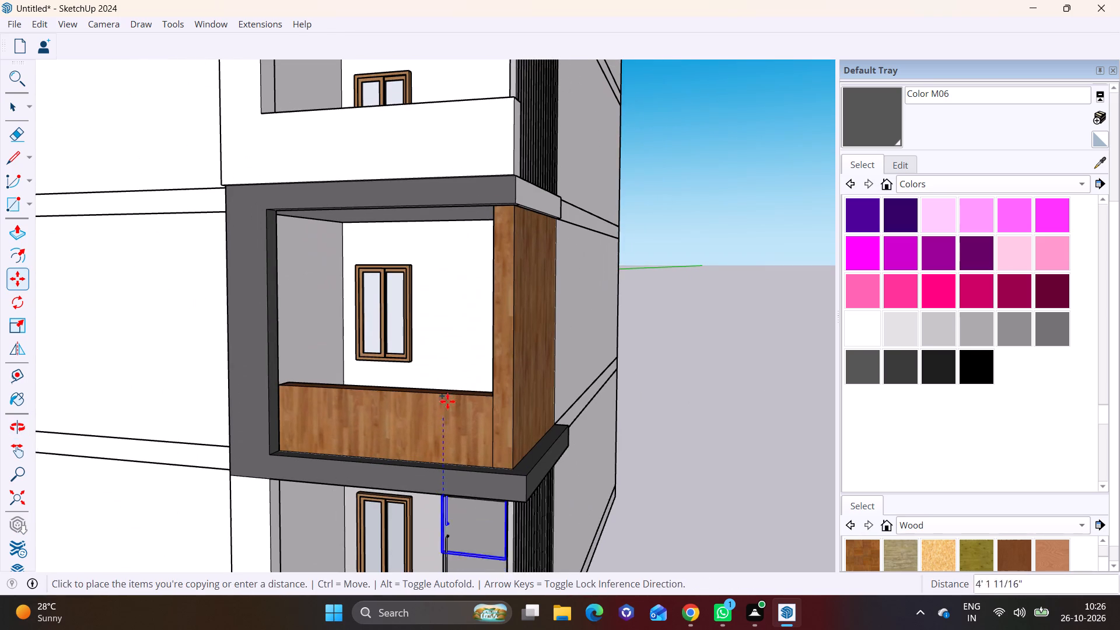
{"action": "middle_click_drag", "start_coordinate": [437, 293], "coordinate": [476, 340]}
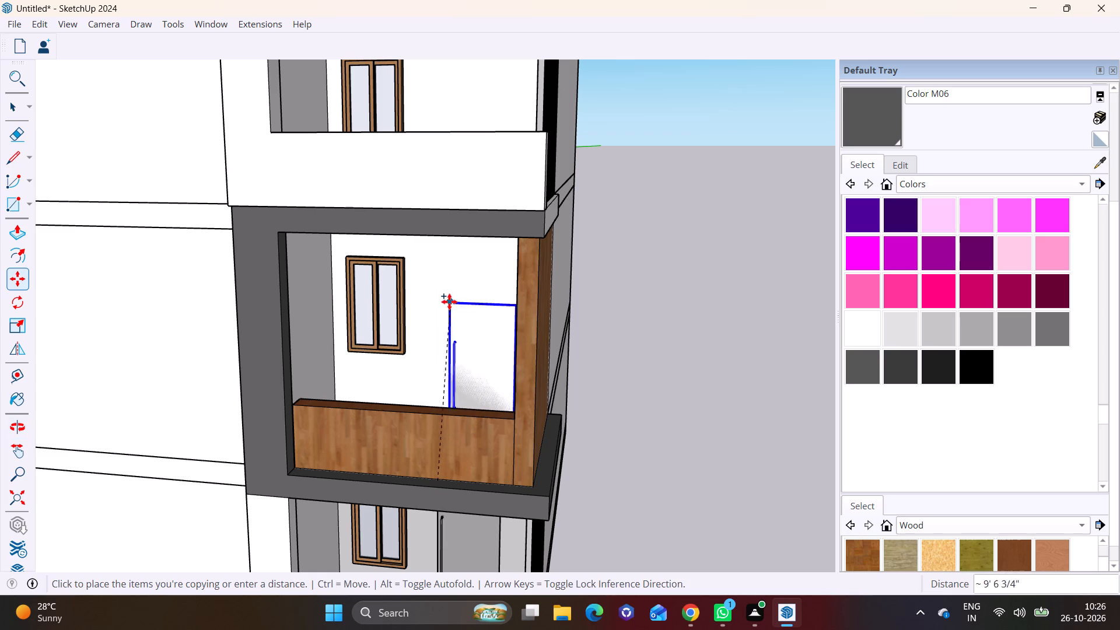
{"action": "middle_click_drag", "start_coordinate": [443, 285], "coordinate": [435, 316]}
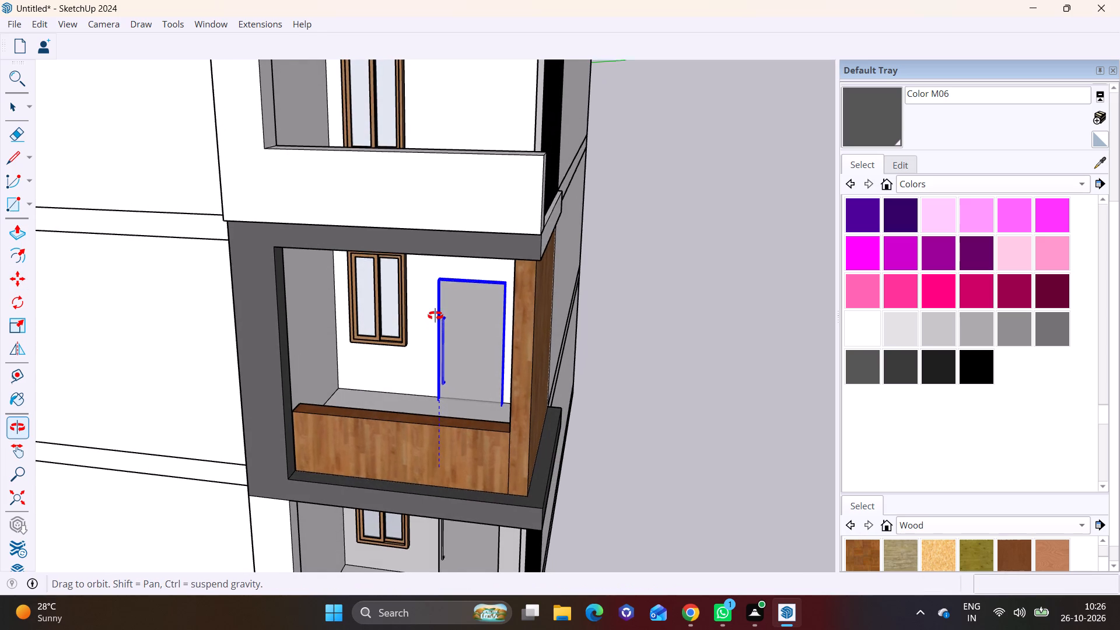
{"action": "middle_click_drag", "start_coordinate": [435, 316], "coordinate": [435, 315]}
{"action": "left_click", "coordinate": [437, 261]}
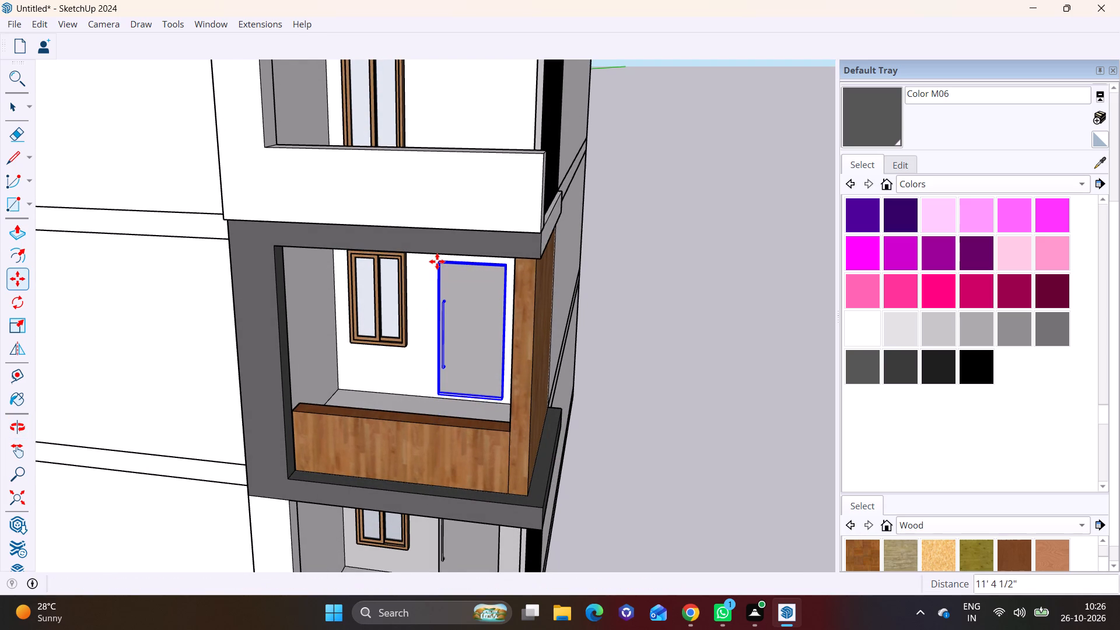
{"action": "left_click", "coordinate": [437, 261]}
{"action": "left_click", "coordinate": [444, 267]}
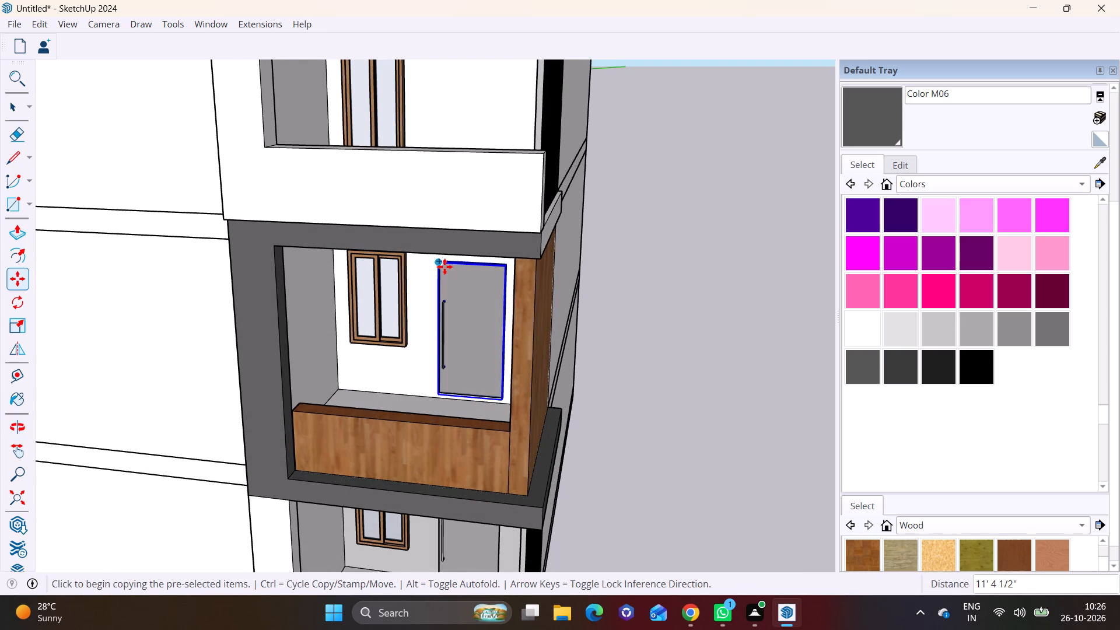
Copy the glass door straight up about 10' 10 13/16" onto the back wall of the third-level balcony.
{"action": "key", "text": "m"}
{"action": "left_click", "coordinate": [436, 264]}
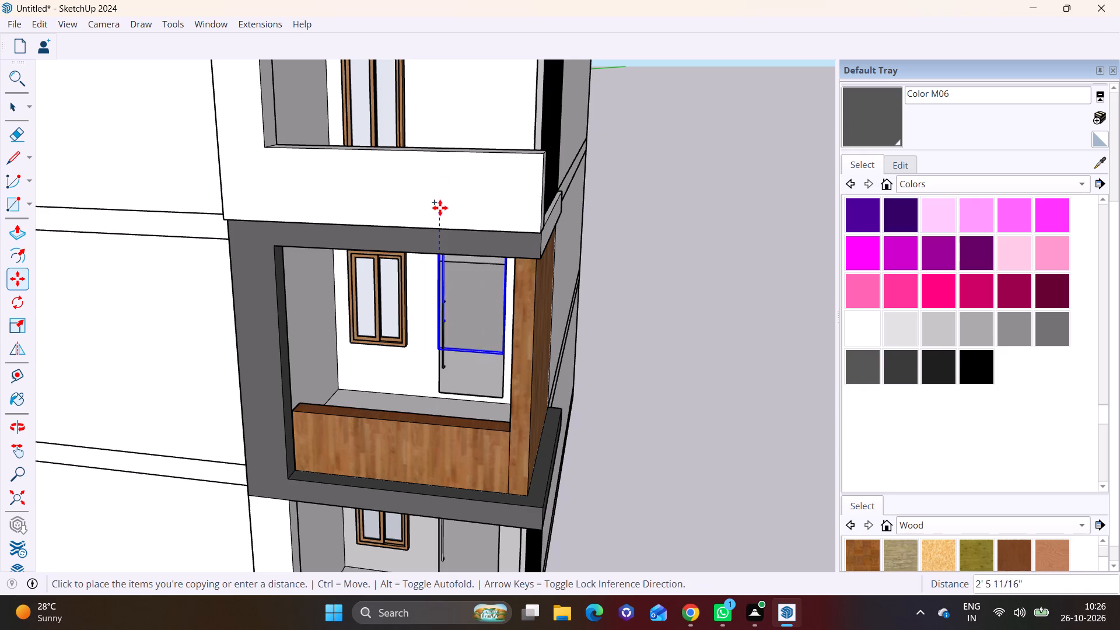
{"action": "middle_click_drag", "start_coordinate": [443, 136], "coordinate": [387, 452], "text": "shift"}
{"action": "middle_click_drag", "start_coordinate": [394, 432], "coordinate": [409, 373]}
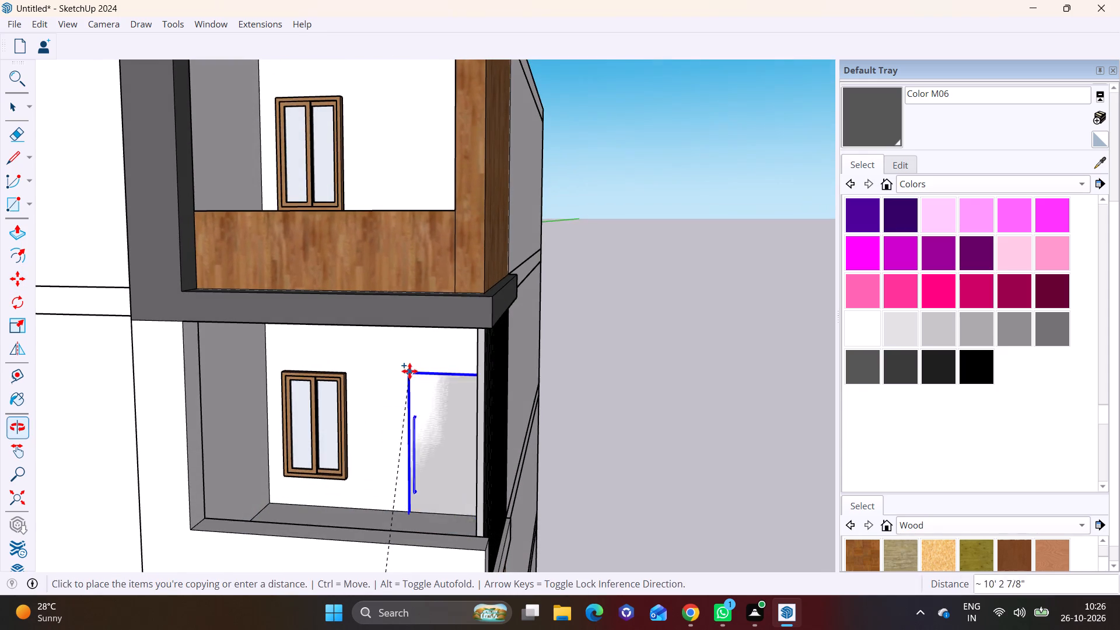
{"action": "left_click", "coordinate": [385, 356]}
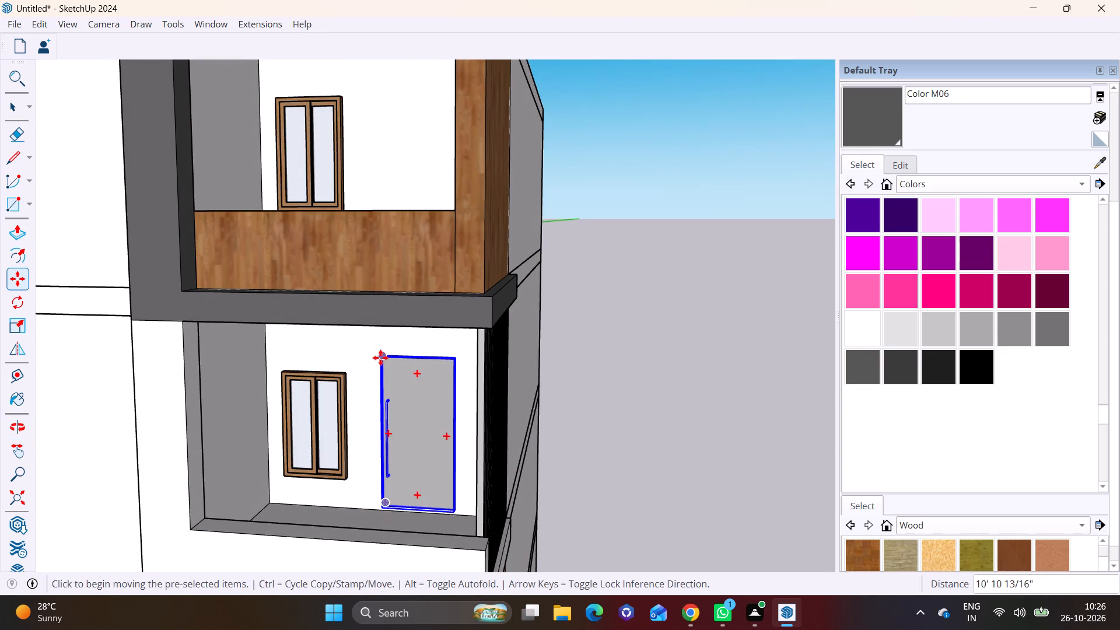
Copy the glass door straight up about 11' 2 11/16" onto the top balcony's back wall and clear the selection.
{"action": "left_click", "coordinate": [380, 358]}
{"action": "middle_click_drag", "start_coordinate": [377, 174], "coordinate": [423, 447], "text": "shift"}
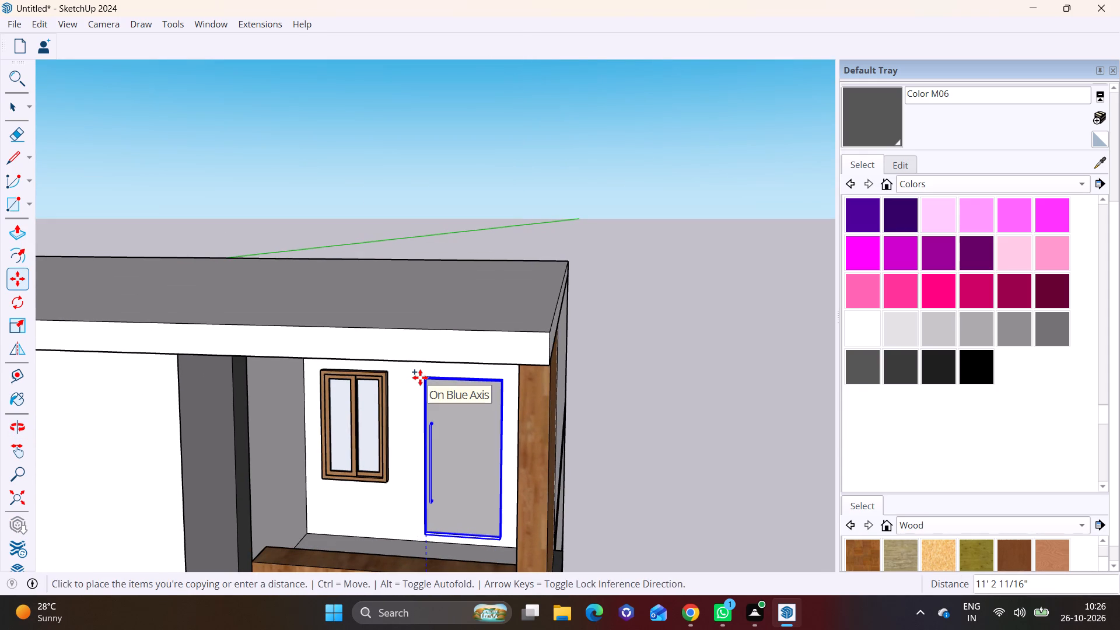
{"action": "left_click", "coordinate": [420, 377]}
{"action": "key", "text": "space"}
{"action": "left_click", "coordinate": [645, 428]}
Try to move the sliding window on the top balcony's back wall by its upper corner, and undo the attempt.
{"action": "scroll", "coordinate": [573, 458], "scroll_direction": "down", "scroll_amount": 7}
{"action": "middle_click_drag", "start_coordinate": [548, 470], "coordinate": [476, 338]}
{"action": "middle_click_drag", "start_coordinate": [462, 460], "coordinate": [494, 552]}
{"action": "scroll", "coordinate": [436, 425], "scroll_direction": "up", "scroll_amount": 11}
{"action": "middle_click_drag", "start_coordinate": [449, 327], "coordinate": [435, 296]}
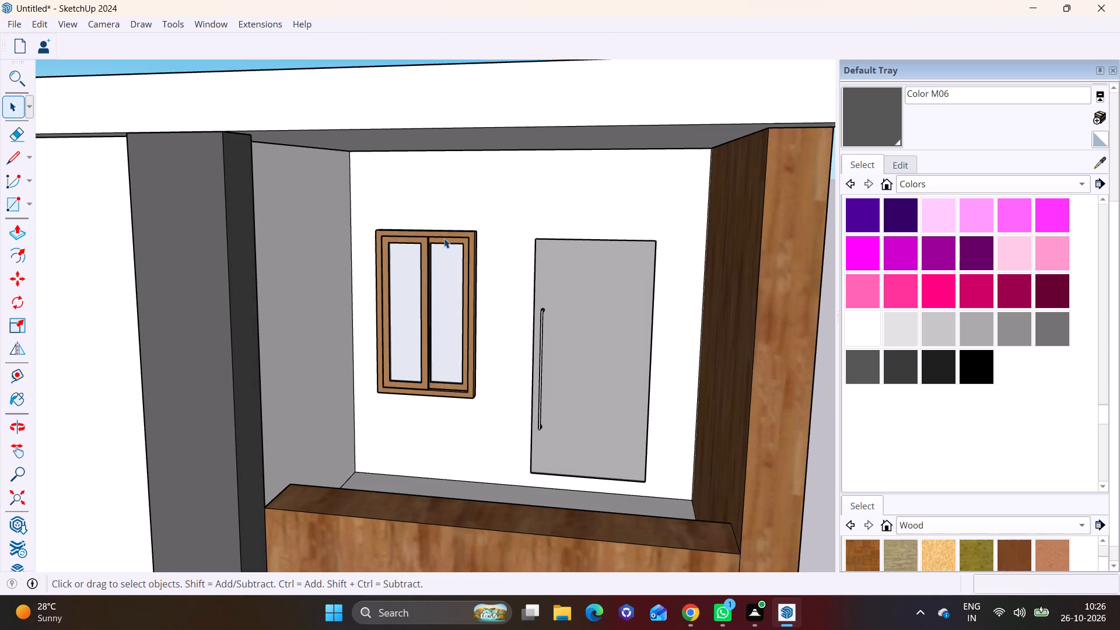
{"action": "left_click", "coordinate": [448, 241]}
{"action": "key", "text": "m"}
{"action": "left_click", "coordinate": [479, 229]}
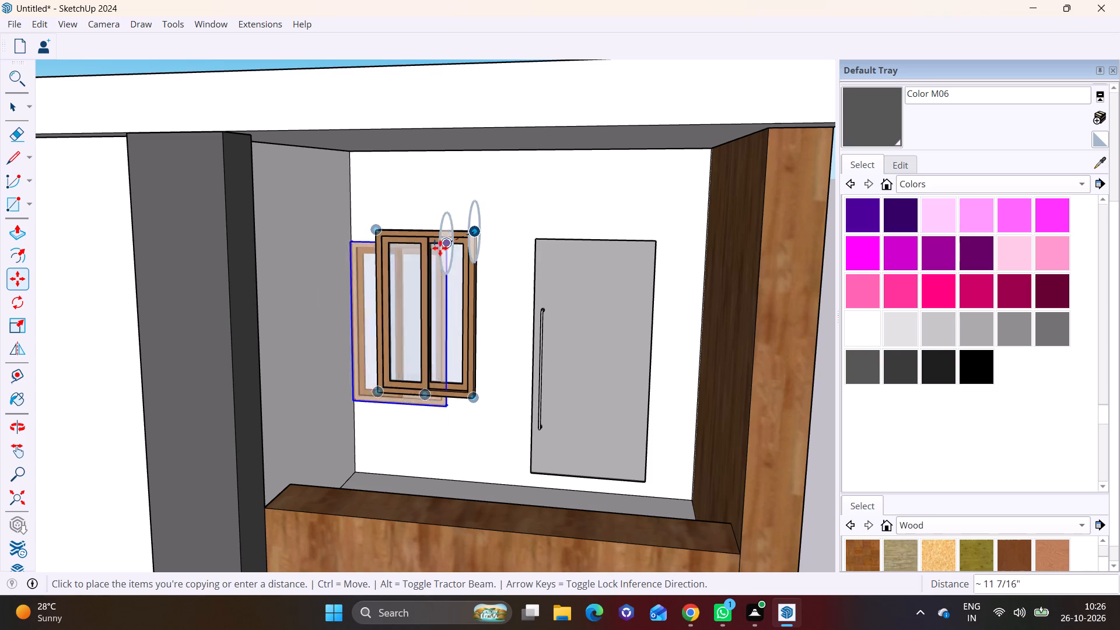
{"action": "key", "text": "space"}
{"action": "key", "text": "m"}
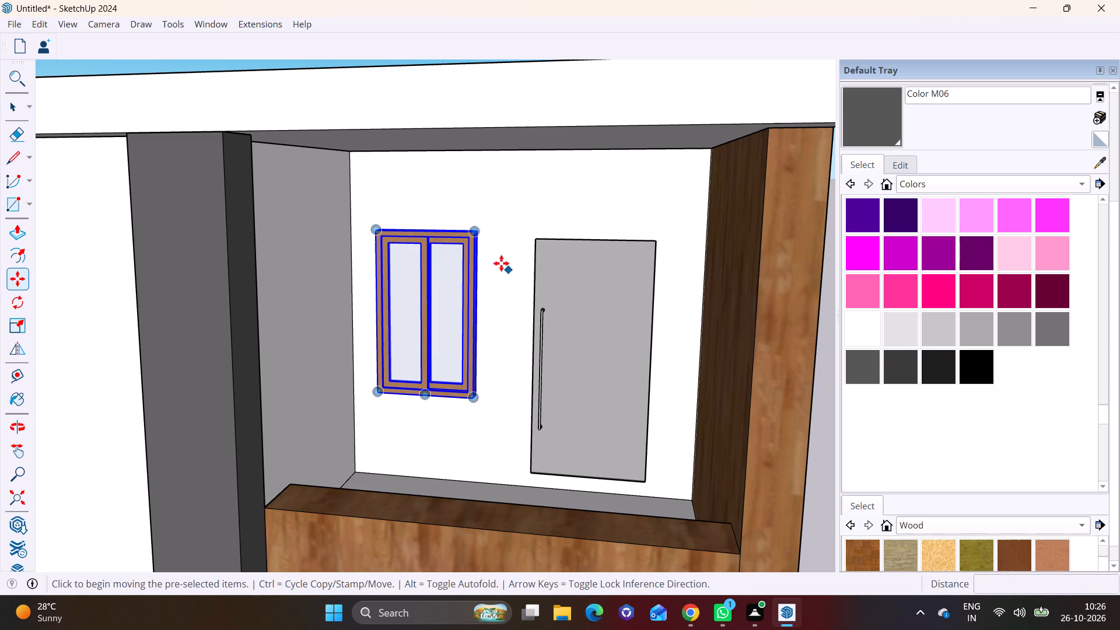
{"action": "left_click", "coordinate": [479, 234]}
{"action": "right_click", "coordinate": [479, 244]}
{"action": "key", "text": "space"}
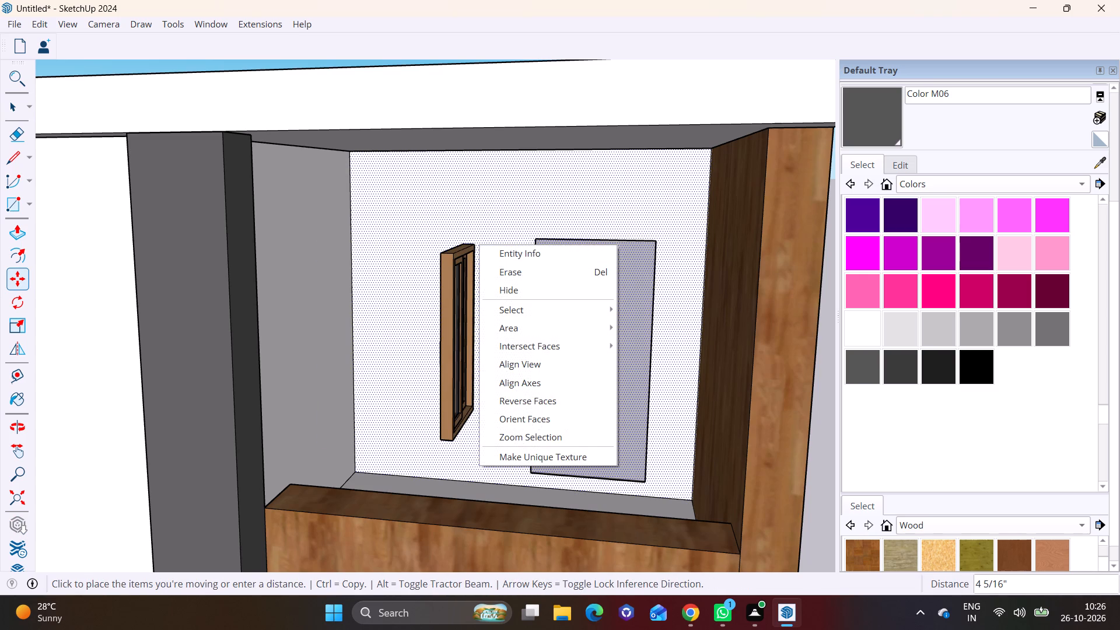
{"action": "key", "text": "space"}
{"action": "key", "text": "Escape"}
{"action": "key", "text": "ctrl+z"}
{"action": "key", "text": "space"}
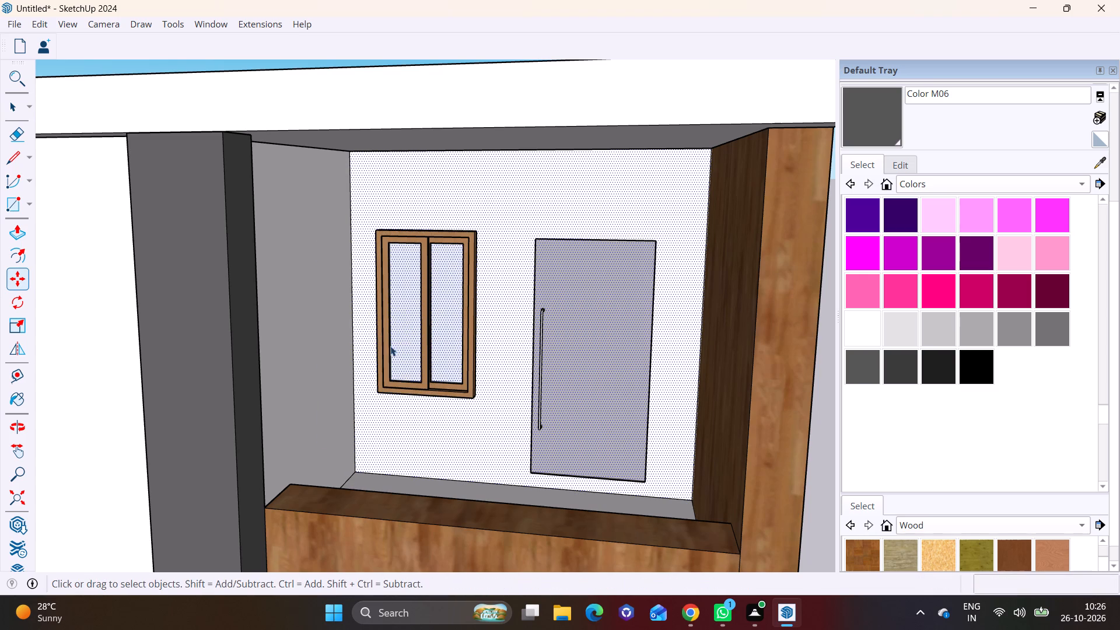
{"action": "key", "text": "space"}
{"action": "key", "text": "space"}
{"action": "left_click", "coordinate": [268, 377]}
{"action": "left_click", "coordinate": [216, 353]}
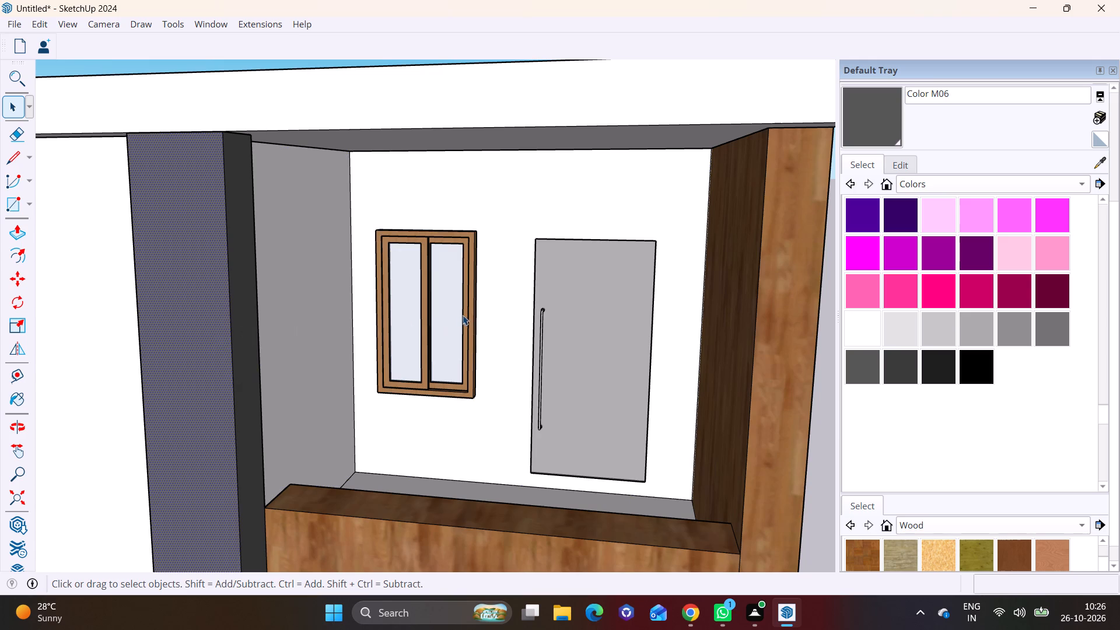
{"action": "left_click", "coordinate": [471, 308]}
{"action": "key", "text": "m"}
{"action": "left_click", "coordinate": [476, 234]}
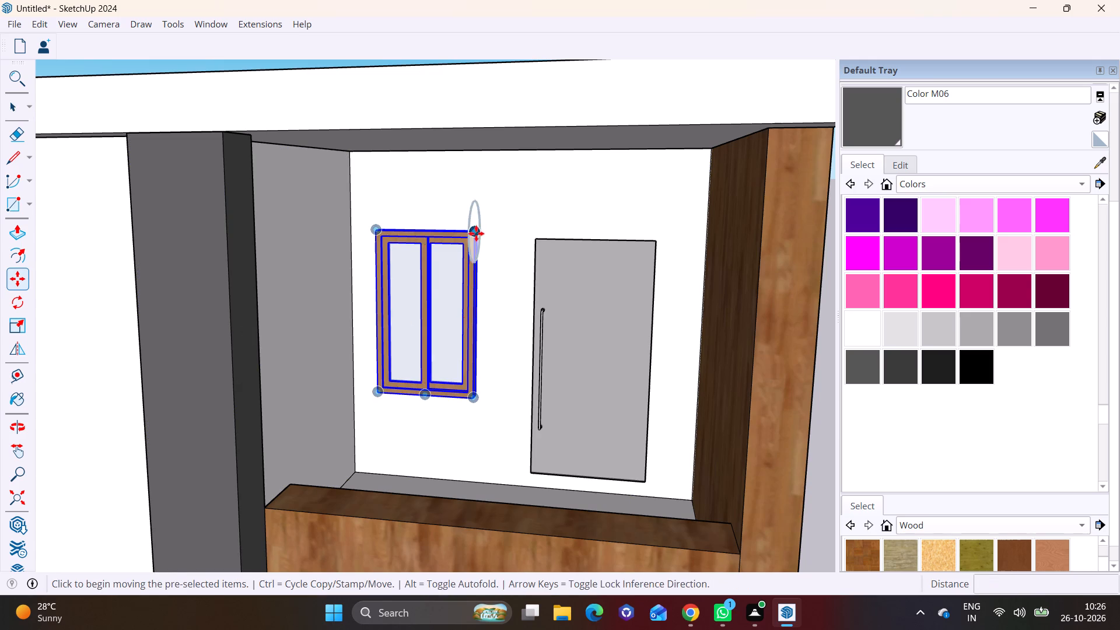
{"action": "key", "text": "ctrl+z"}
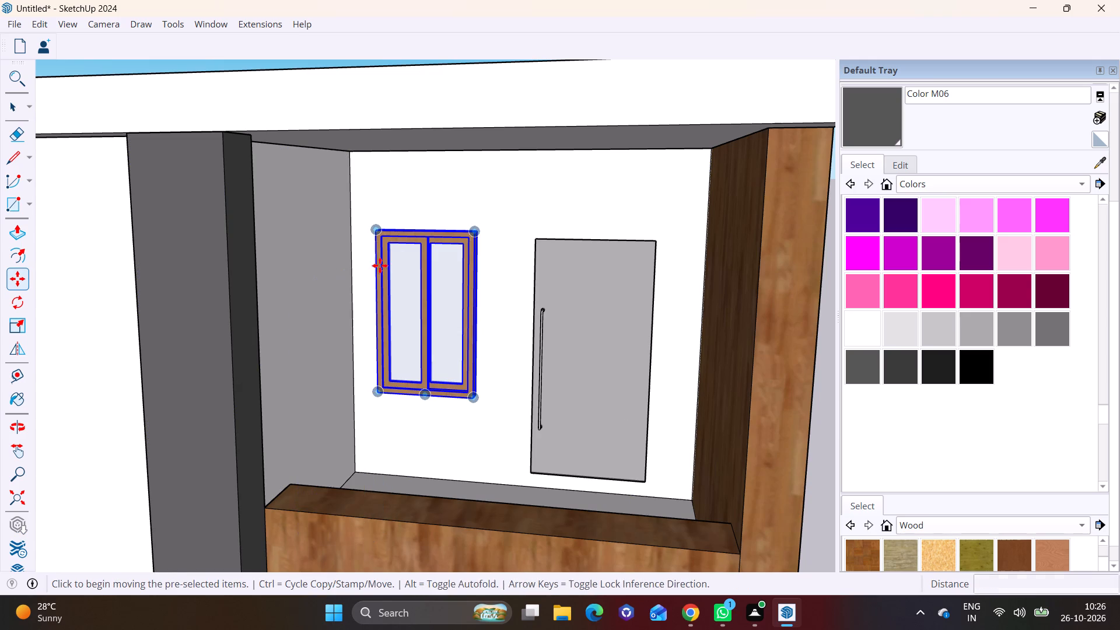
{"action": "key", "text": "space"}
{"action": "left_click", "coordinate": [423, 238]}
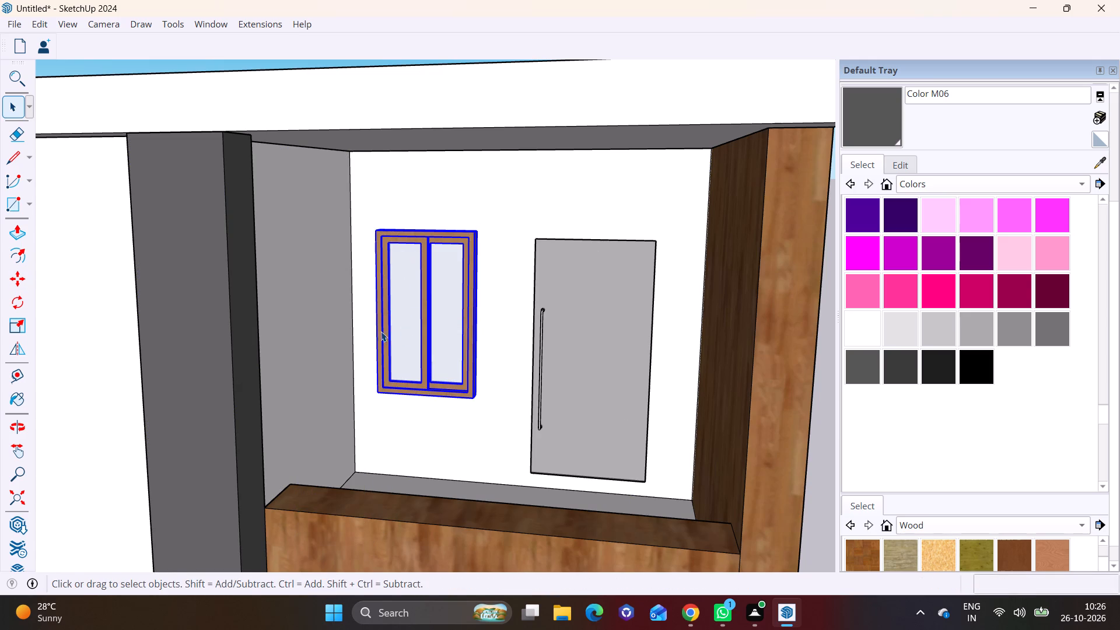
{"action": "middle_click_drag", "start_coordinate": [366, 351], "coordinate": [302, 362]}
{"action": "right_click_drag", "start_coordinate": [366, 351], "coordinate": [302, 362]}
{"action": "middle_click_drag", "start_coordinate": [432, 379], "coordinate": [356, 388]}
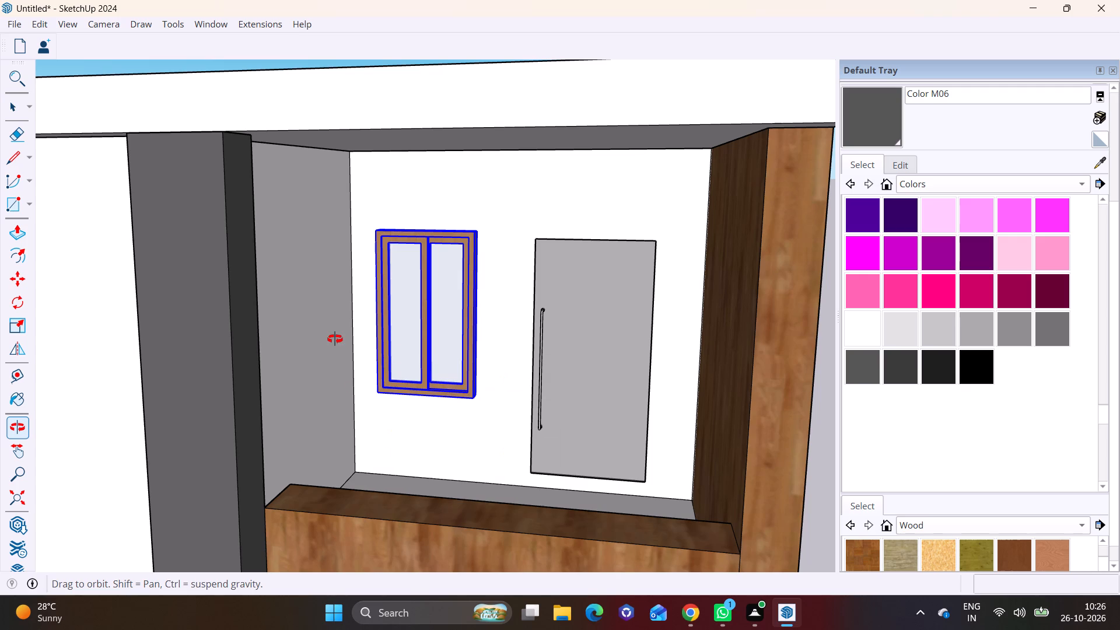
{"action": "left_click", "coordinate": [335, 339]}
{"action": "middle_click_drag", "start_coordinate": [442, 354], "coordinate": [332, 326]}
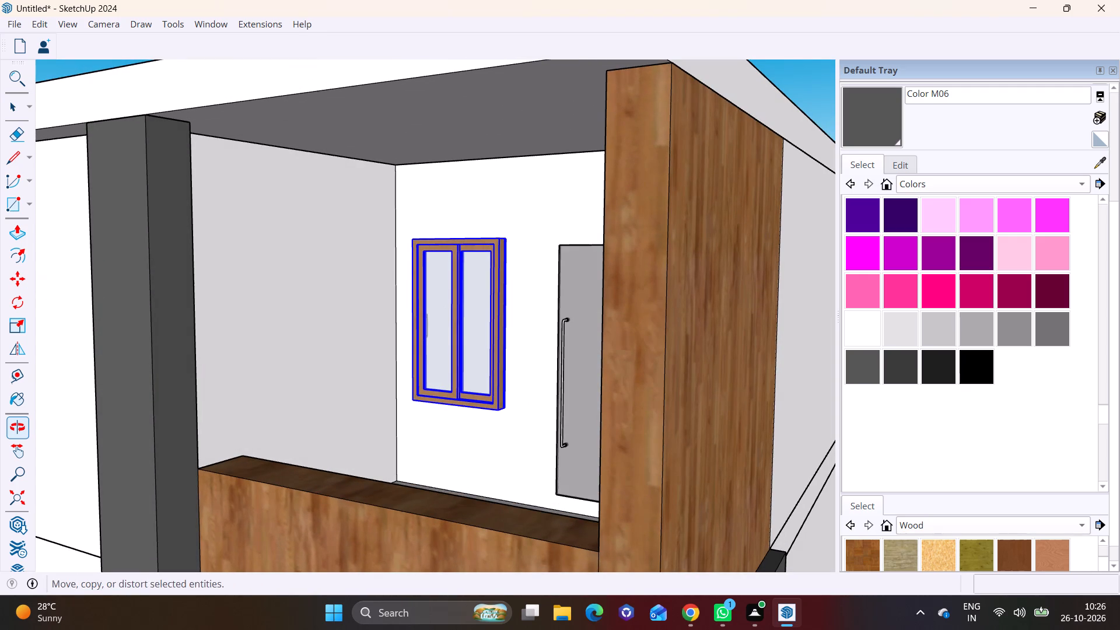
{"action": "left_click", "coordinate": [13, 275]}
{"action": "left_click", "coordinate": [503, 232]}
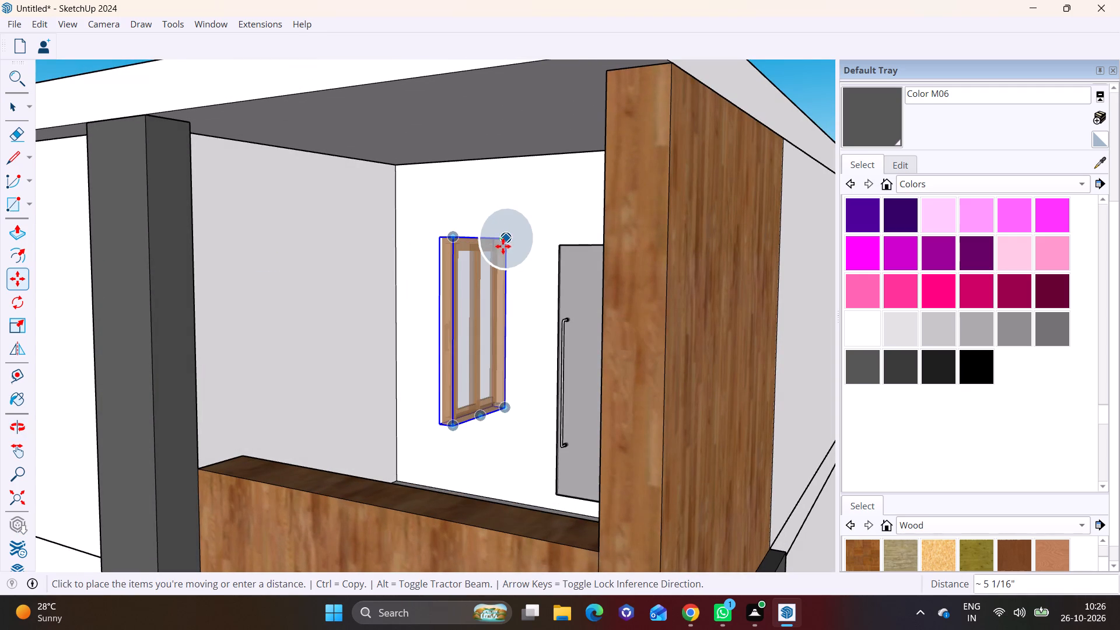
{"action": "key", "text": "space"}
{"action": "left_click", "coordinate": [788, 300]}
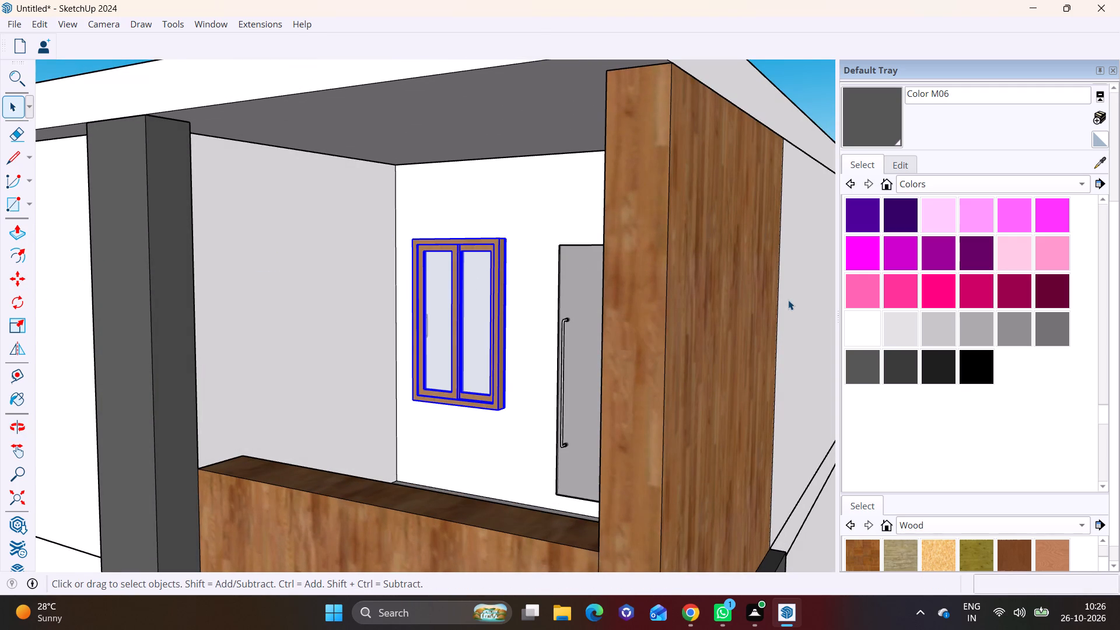
Move the sliding window on the second-level wood-clad balcony's back wall straight down about 5 9/16".
{"action": "scroll", "coordinate": [597, 353], "scroll_direction": "down", "scroll_amount": 11}
{"action": "middle_click_drag", "start_coordinate": [526, 409], "coordinate": [542, 229], "text": "shift"}
{"action": "middle_click_drag", "start_coordinate": [575, 353], "coordinate": [577, 346]}
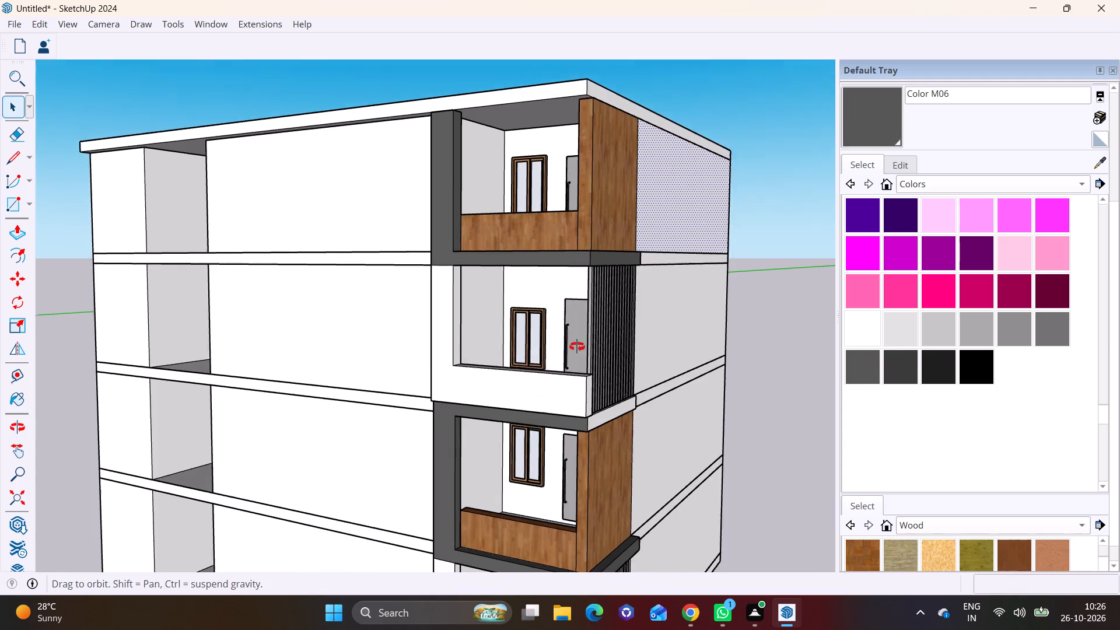
{"action": "middle_click_drag", "start_coordinate": [577, 346], "coordinate": [608, 306]}
{"action": "scroll", "coordinate": [583, 411], "scroll_direction": "up", "scroll_amount": 4}
{"action": "middle_click_drag", "start_coordinate": [608, 271], "coordinate": [591, 364]}
{"action": "scroll", "coordinate": [555, 320], "scroll_direction": "up", "scroll_amount": 3}
{"action": "middle_click_drag", "start_coordinate": [547, 358], "coordinate": [575, 204], "text": "shift"}
{"action": "middle_click_drag", "start_coordinate": [590, 321], "coordinate": [590, 262]}
{"action": "scroll", "coordinate": [590, 262], "scroll_direction": "up", "scroll_amount": 1}
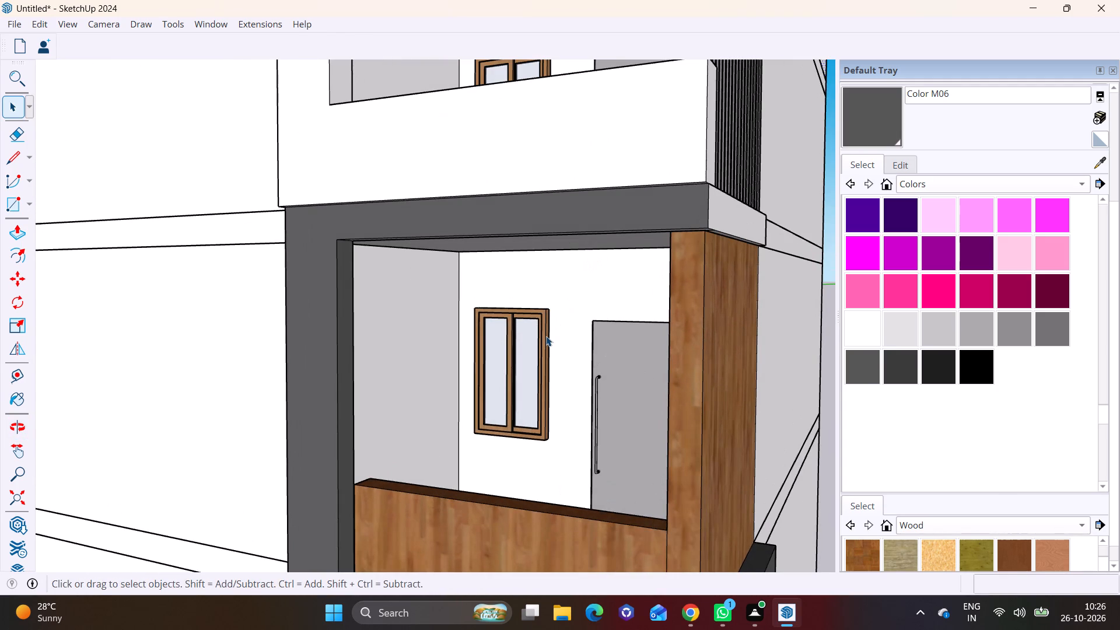
{"action": "left_click", "coordinate": [546, 336]}
{"action": "key", "text": "m"}
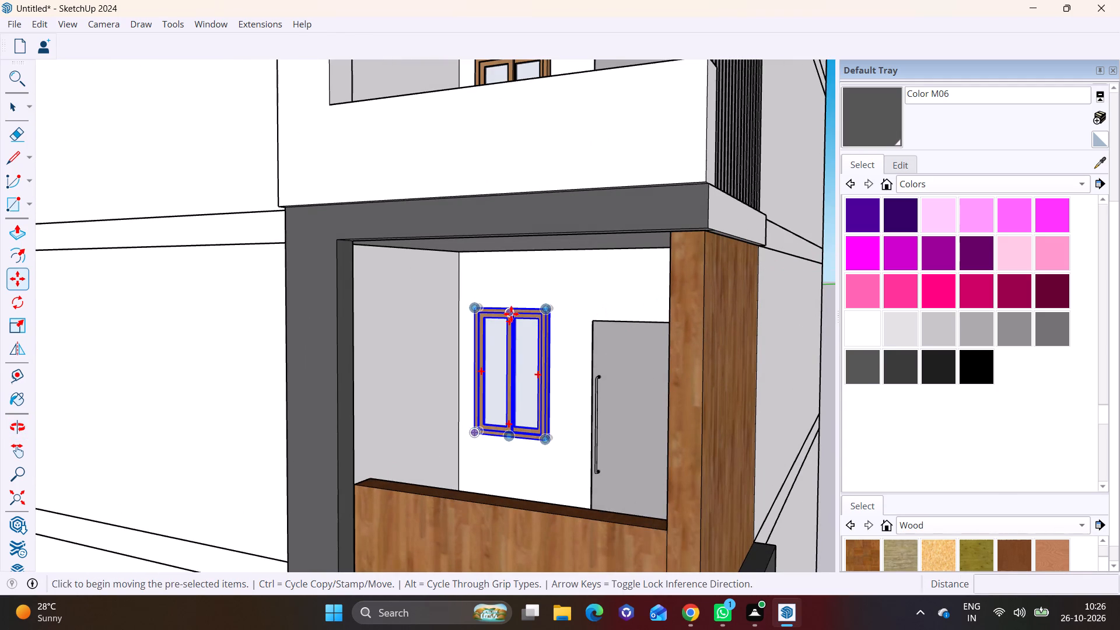
{"action": "left_click", "coordinate": [510, 313]}
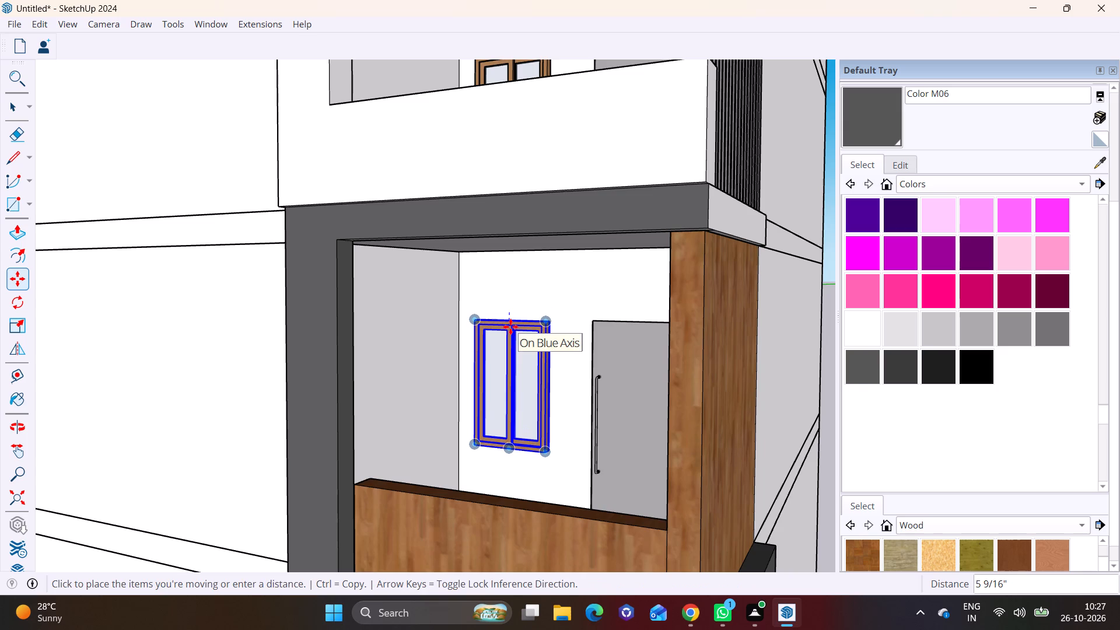
{"action": "left_click", "coordinate": [510, 326]}
Move the sliding window on the third-level balcony's back wall straight up about 9 1/4".
{"action": "scroll", "coordinate": [499, 278], "scroll_direction": "down", "scroll_amount": 3}
{"action": "middle_click_drag", "start_coordinate": [498, 265], "coordinate": [512, 456], "text": "shift"}
{"action": "scroll", "coordinate": [547, 314], "scroll_direction": "up", "scroll_amount": 5}
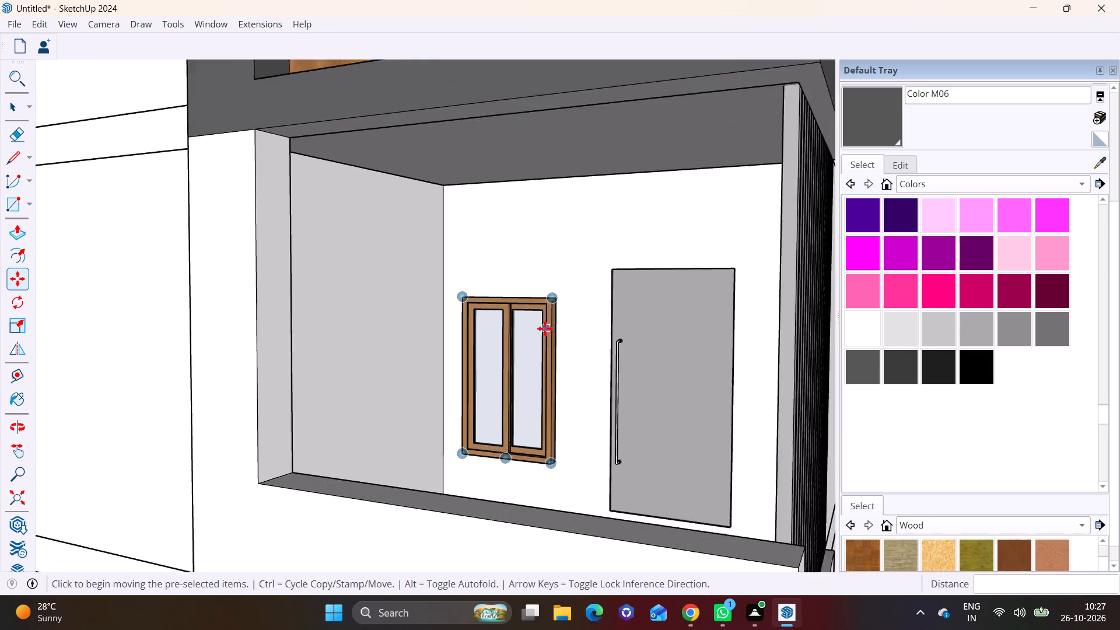
{"action": "scroll", "coordinate": [545, 328], "scroll_direction": "up", "scroll_amount": 1}
{"action": "key", "text": "space"}
{"action": "left_click", "coordinate": [547, 329]}
{"action": "left_click", "coordinate": [21, 270]}
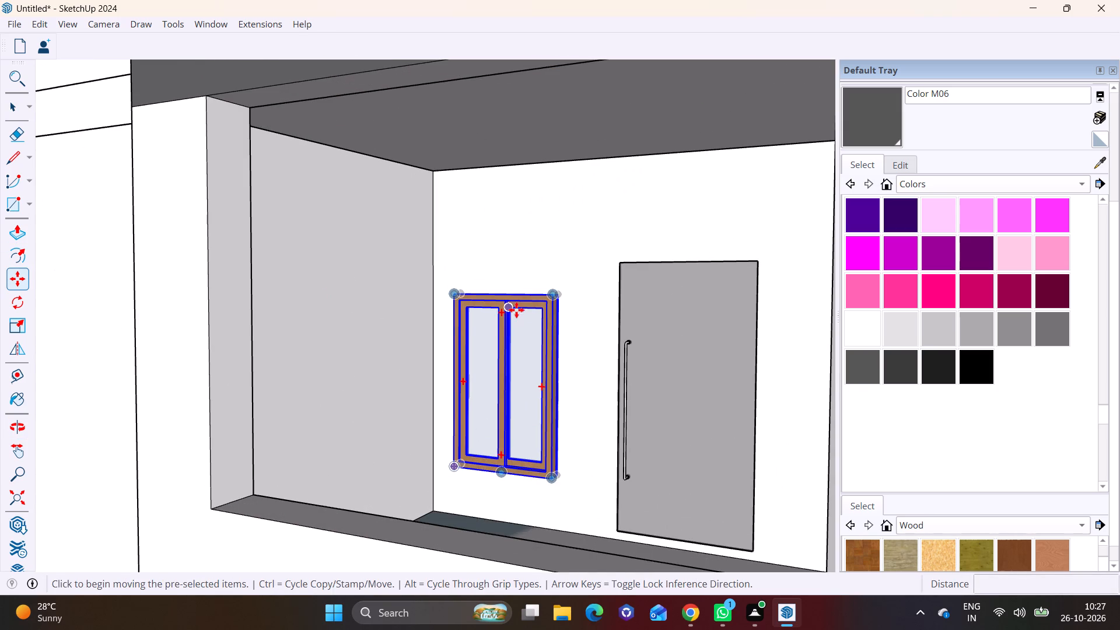
{"action": "left_click", "coordinate": [510, 300]}
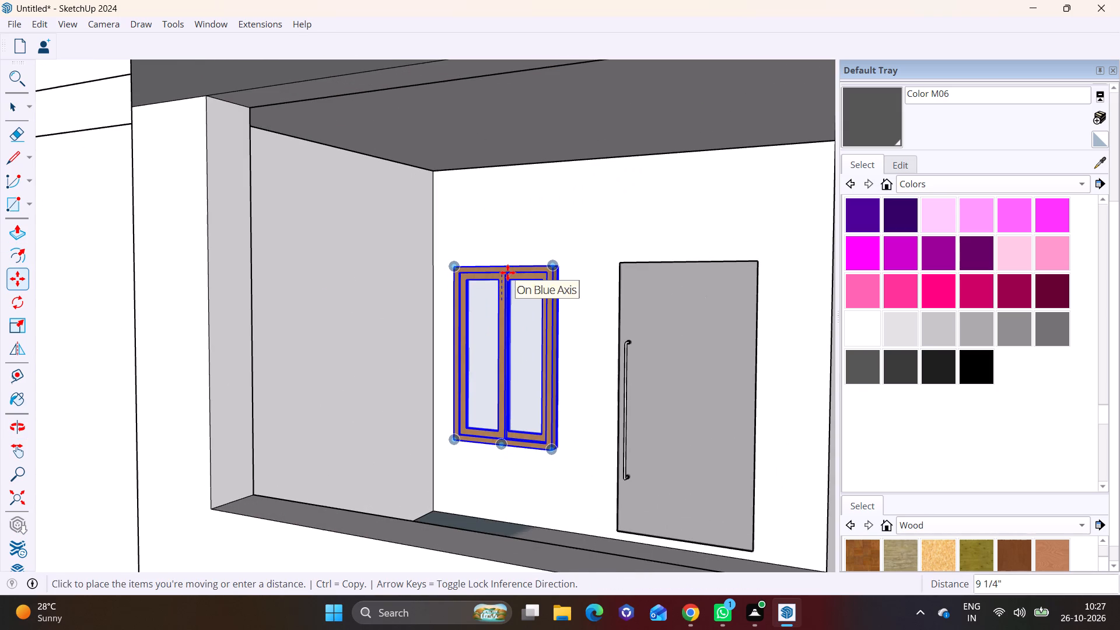
{"action": "left_click", "coordinate": [508, 272]}
{"action": "key", "text": "space"}
Move the sliding window on the ground-level balcony's back wall up about 3 11/16".
{"action": "scroll", "coordinate": [526, 302], "scroll_direction": "down", "scroll_amount": 6}
{"action": "middle_click_drag", "start_coordinate": [524, 287], "coordinate": [516, 425], "text": "shift"}
{"action": "middle_click_drag", "start_coordinate": [559, 421], "coordinate": [598, 244], "text": "shift"}
{"action": "middle_click_drag", "start_coordinate": [591, 482], "coordinate": [576, 219], "text": "shift"}
{"action": "middle_click_drag", "start_coordinate": [594, 476], "coordinate": [597, 370], "text": "shift"}
{"action": "scroll", "coordinate": [524, 407], "scroll_direction": "up", "scroll_amount": 7}
{"action": "left_click_drag", "start_coordinate": [538, 412], "coordinate": [551, 409]}
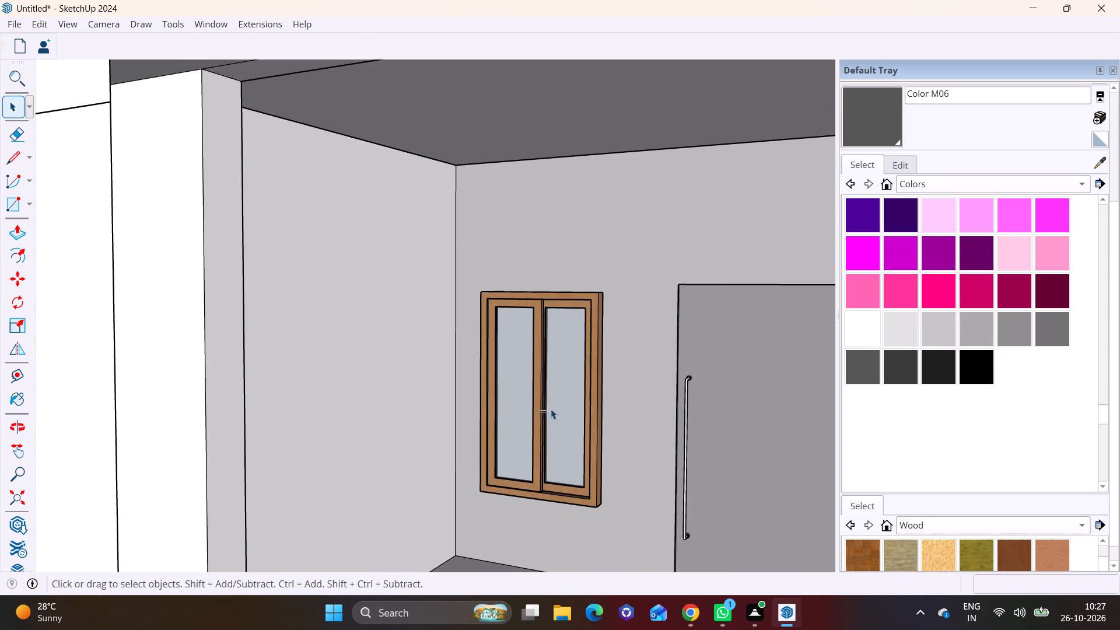
{"action": "left_click_drag", "start_coordinate": [551, 409], "coordinate": [555, 405]}
{"action": "key", "text": "space"}
{"action": "left_click", "coordinate": [544, 393]}
{"action": "middle_click_drag", "start_coordinate": [635, 422], "coordinate": [588, 421]}
{"action": "scroll", "coordinate": [573, 424], "scroll_direction": "down", "scroll_amount": 3}
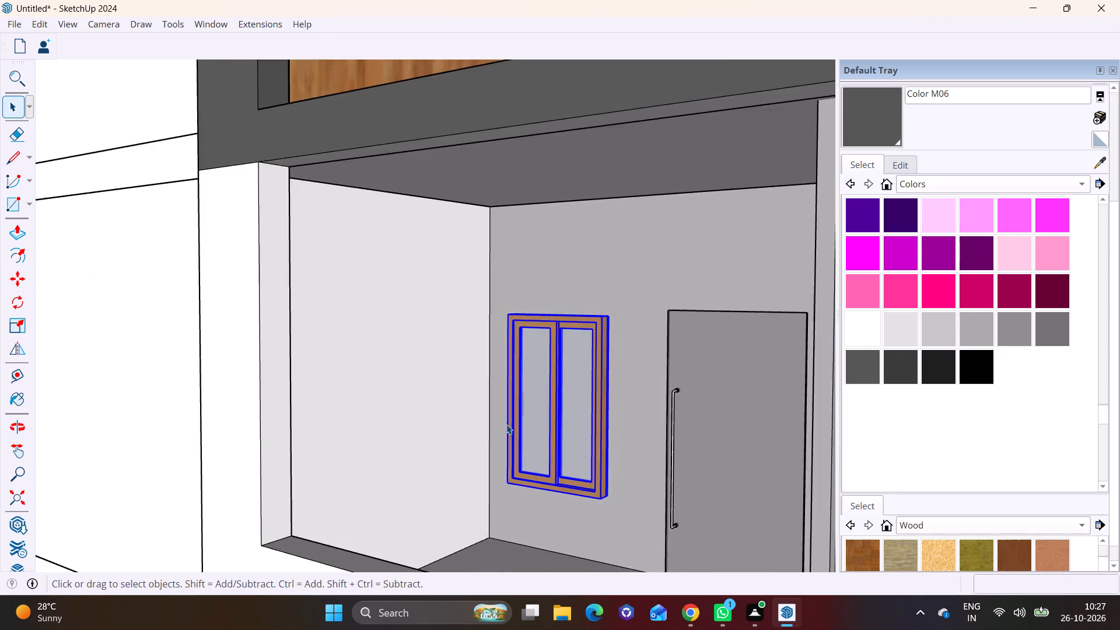
{"action": "left_click", "coordinate": [14, 279]}
{"action": "left_click", "coordinate": [552, 380]}
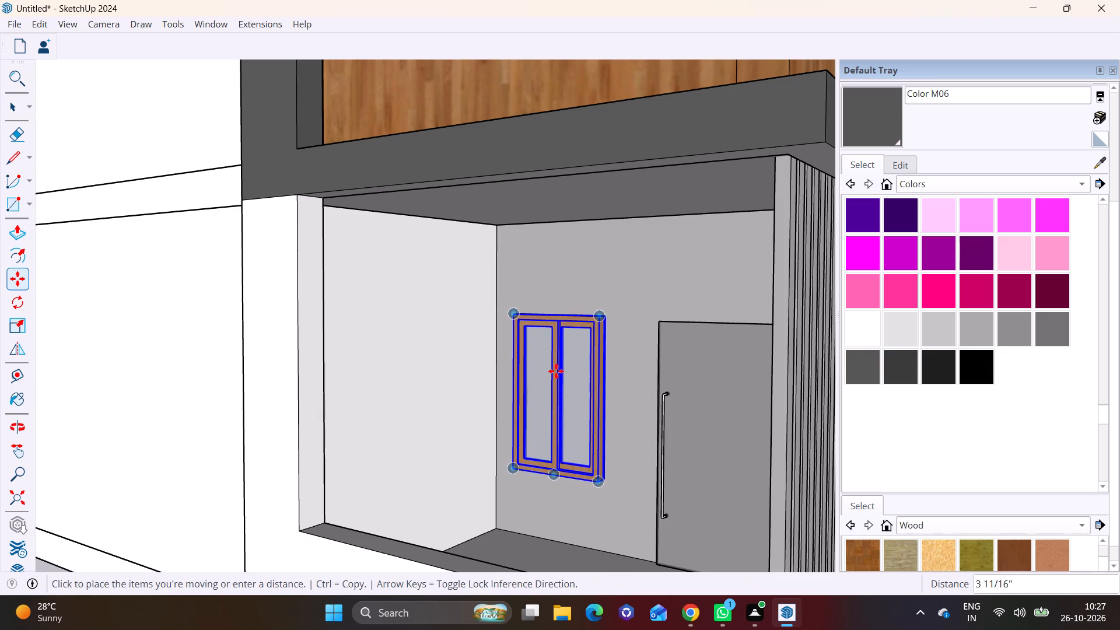
{"action": "left_click", "coordinate": [556, 373]}
{"action": "key", "text": "space"}
{"action": "left_click", "coordinate": [419, 387]}
Examine the placement of the windows and doors on the balconies across all four levels of the facade.
{"action": "scroll", "coordinate": [425, 384], "scroll_direction": "down", "scroll_amount": 6}
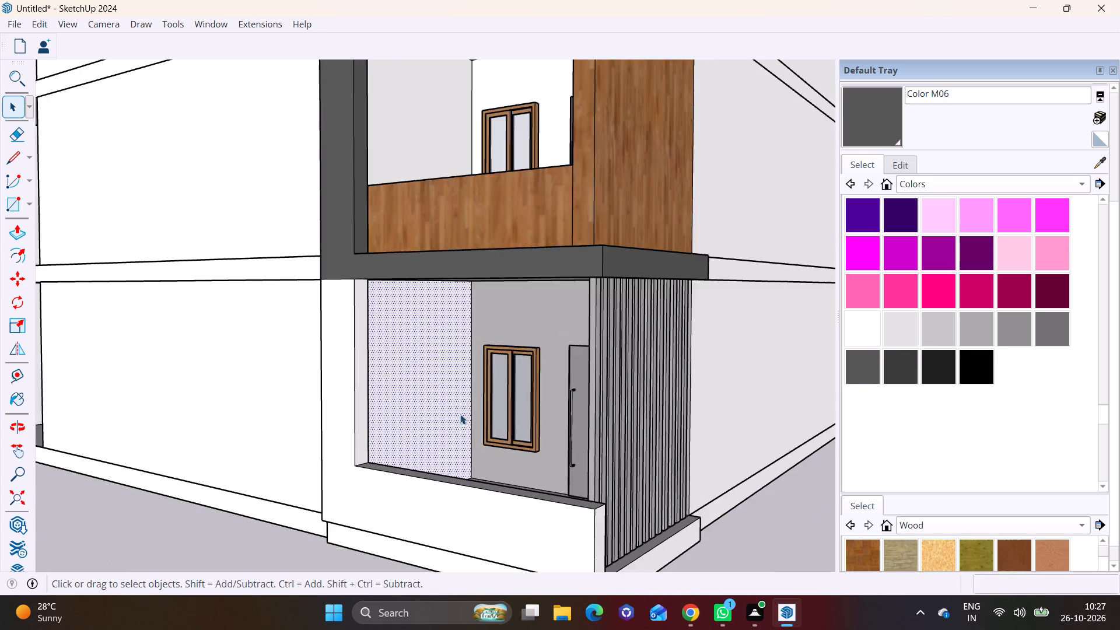
{"action": "scroll", "coordinate": [460, 414], "scroll_direction": "down", "scroll_amount": 8}
{"action": "left_click", "coordinate": [722, 515]}
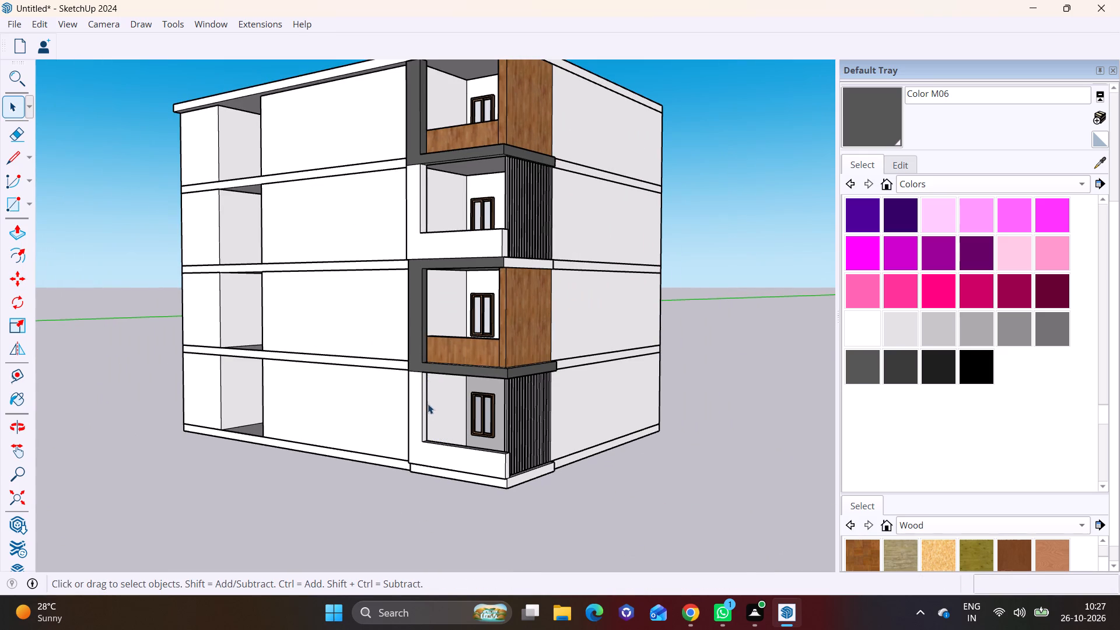
{"action": "middle_click_drag", "start_coordinate": [430, 402], "coordinate": [407, 444], "text": "shift"}
{"action": "middle_click_drag", "start_coordinate": [456, 425], "coordinate": [496, 425]}
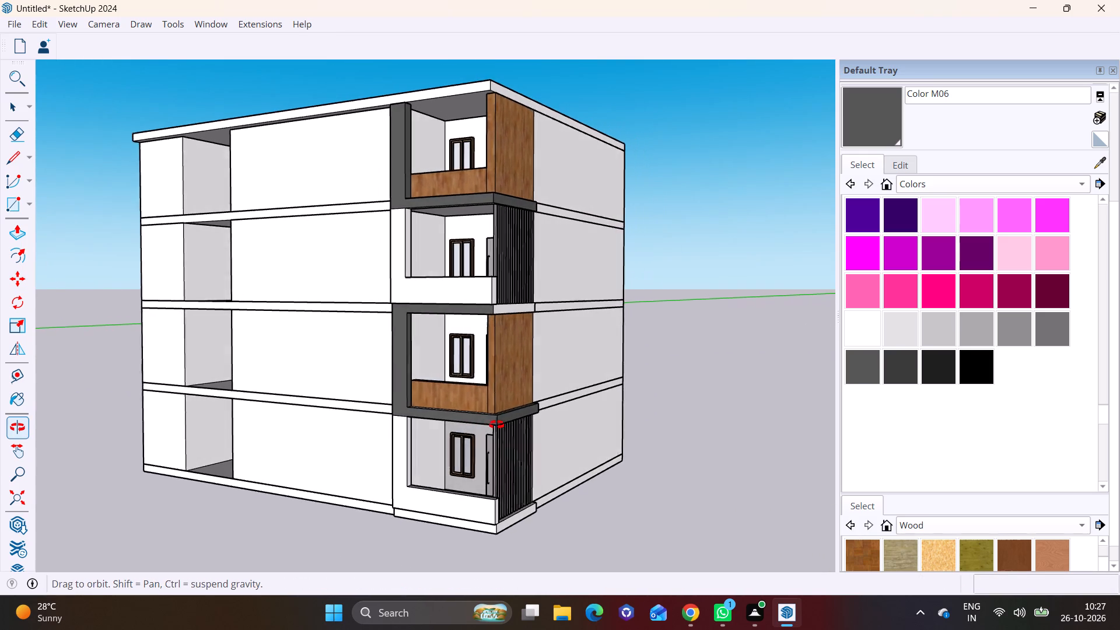
{"action": "middle_click_drag", "start_coordinate": [496, 425], "coordinate": [511, 425]}
{"action": "scroll", "coordinate": [437, 367], "scroll_direction": "up", "scroll_amount": 1}
{"action": "middle_click_drag", "start_coordinate": [426, 392], "coordinate": [430, 381], "text": "shift"}
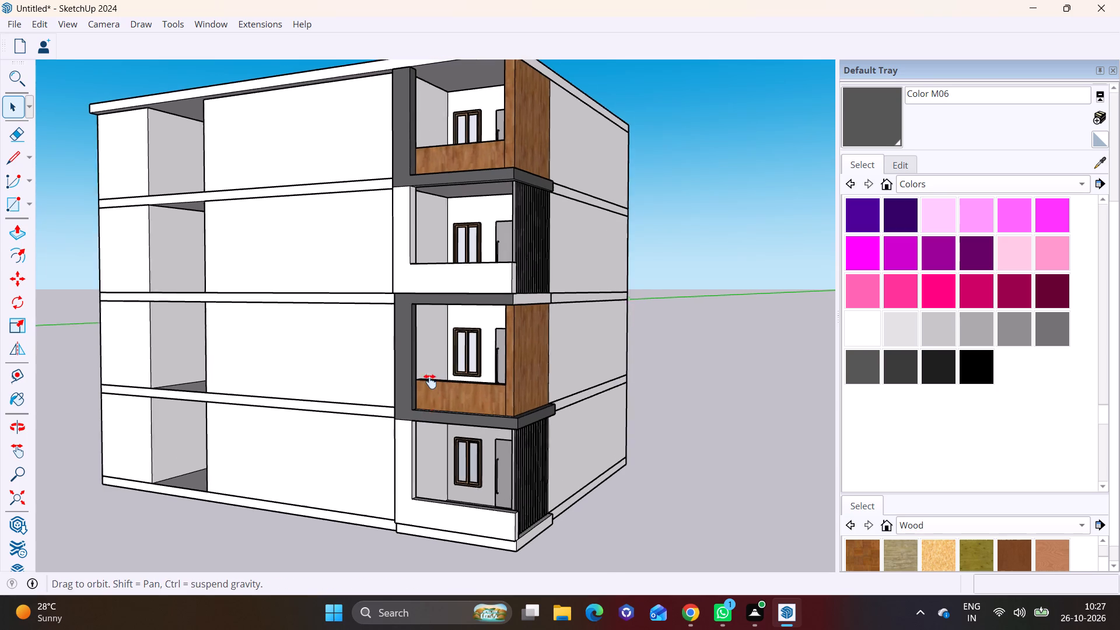
{"action": "middle_click_drag", "start_coordinate": [430, 381], "coordinate": [435, 317], "text": "shift"}
{"action": "middle_click_drag", "start_coordinate": [433, 344], "coordinate": [491, 387], "text": "shift"}
{"action": "middle_click_drag", "start_coordinate": [463, 392], "coordinate": [598, 396]}
{"action": "scroll", "coordinate": [460, 350], "scroll_direction": "down", "scroll_amount": 3}
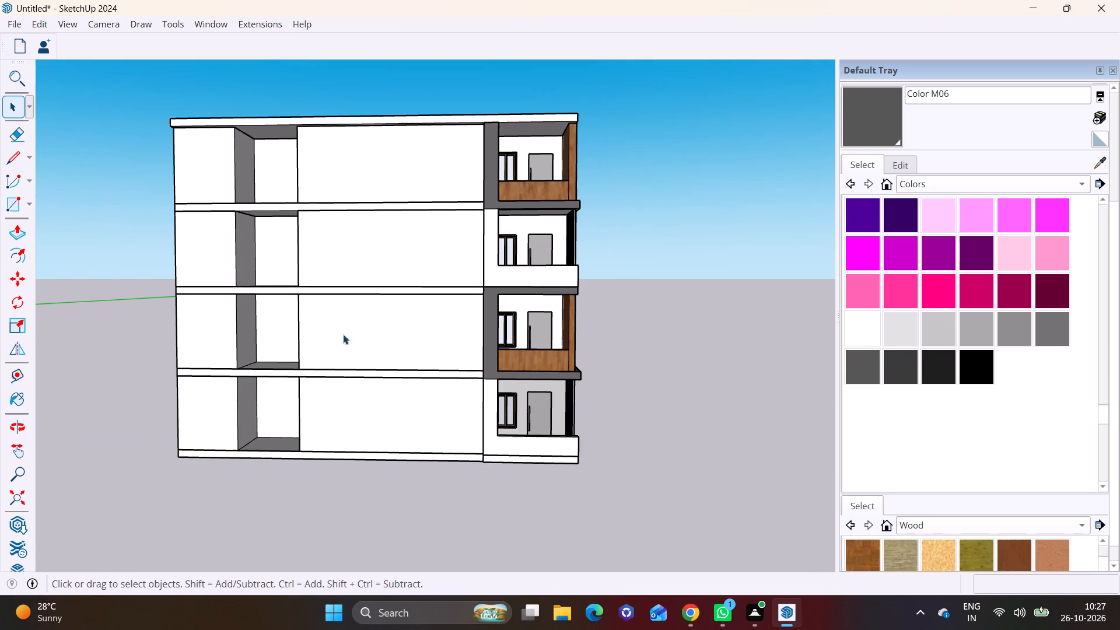
Draw a rectangle about 7' 9 3/4" wide and 43' high on the front wall beside the balcony column, from the plinth to the roof slab.
{"action": "left_click", "coordinate": [28, 201]}
{"action": "left_click", "coordinate": [26, 227]}
{"action": "middle_click_drag", "start_coordinate": [394, 345], "coordinate": [577, 373]}
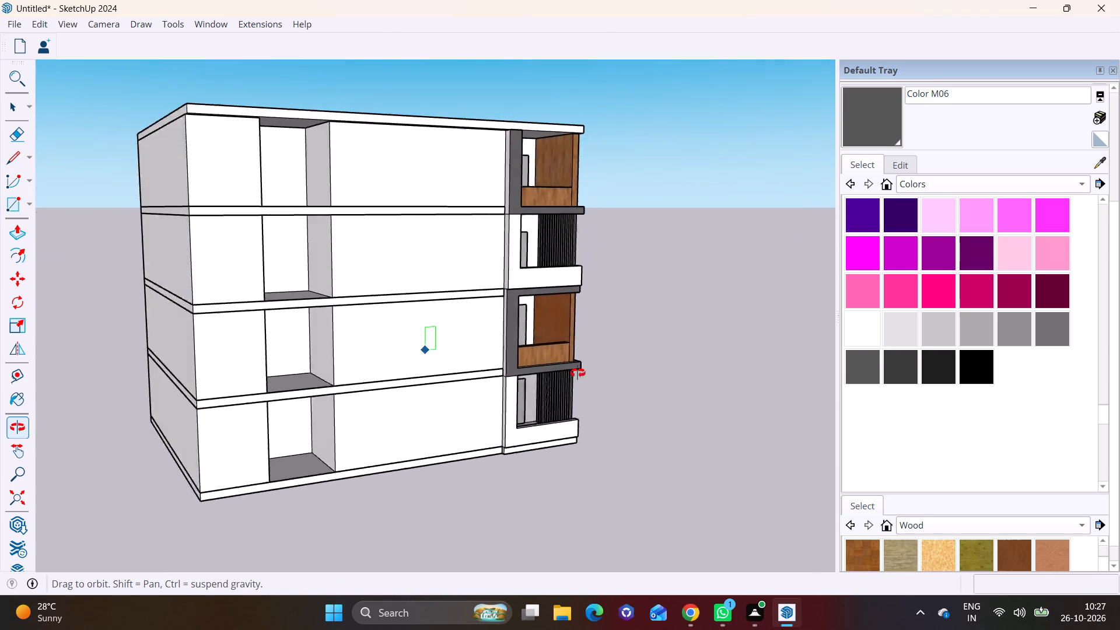
{"action": "middle_click_drag", "start_coordinate": [577, 373], "coordinate": [656, 375]}
{"action": "scroll", "coordinate": [396, 481], "scroll_direction": "up", "scroll_amount": 9}
{"action": "scroll", "coordinate": [551, 437], "scroll_direction": "up", "scroll_amount": 3}
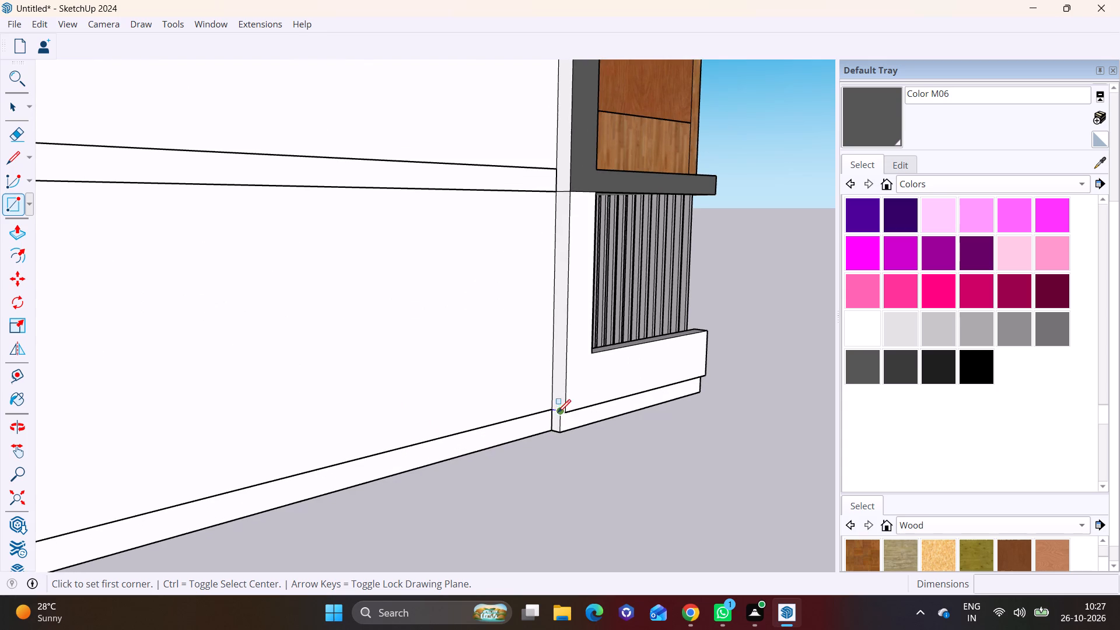
{"action": "left_click", "coordinate": [551, 412]}
{"action": "scroll", "coordinate": [463, 373], "scroll_direction": "down", "scroll_amount": 10}
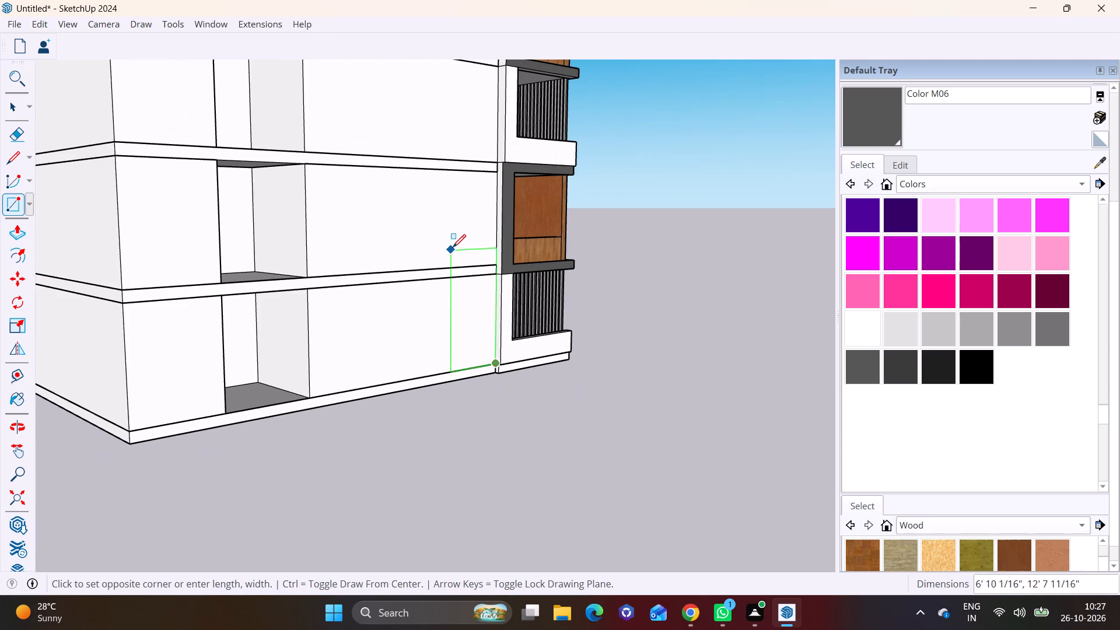
{"action": "middle_click_drag", "start_coordinate": [449, 196], "coordinate": [417, 419]}
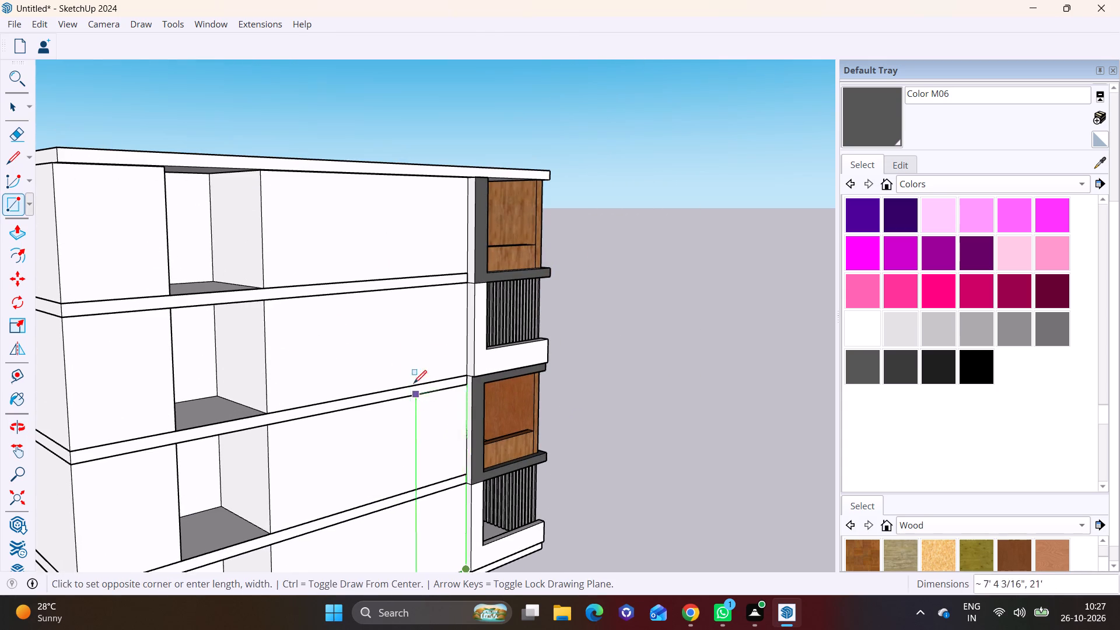
{"action": "scroll", "coordinate": [407, 184], "scroll_direction": "up", "scroll_amount": 4}
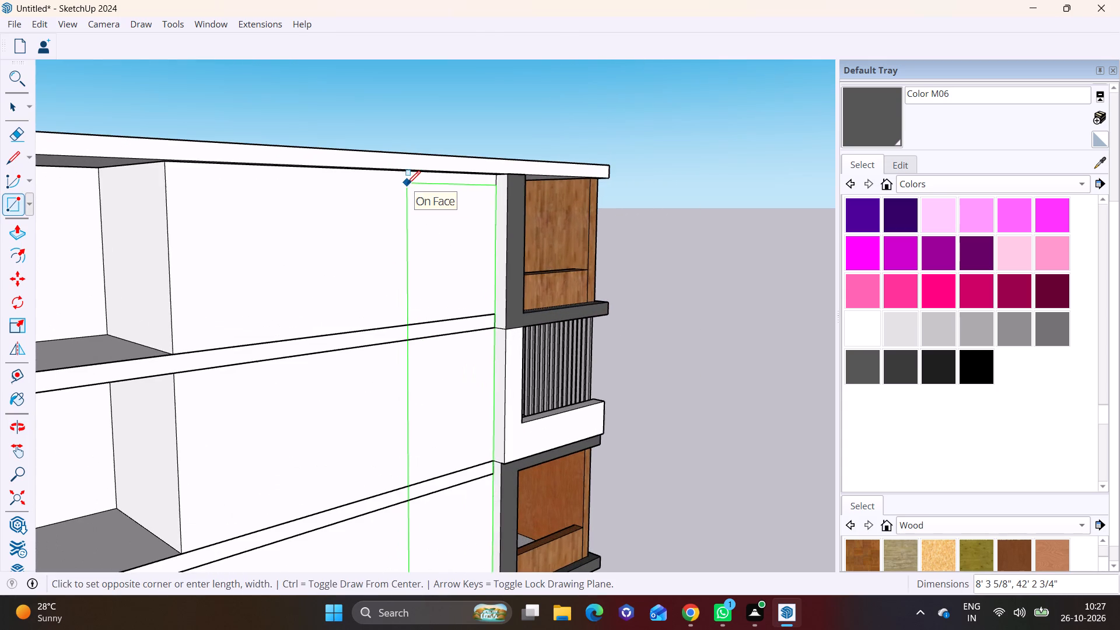
{"action": "scroll", "coordinate": [407, 171], "scroll_direction": "up", "scroll_amount": 5}
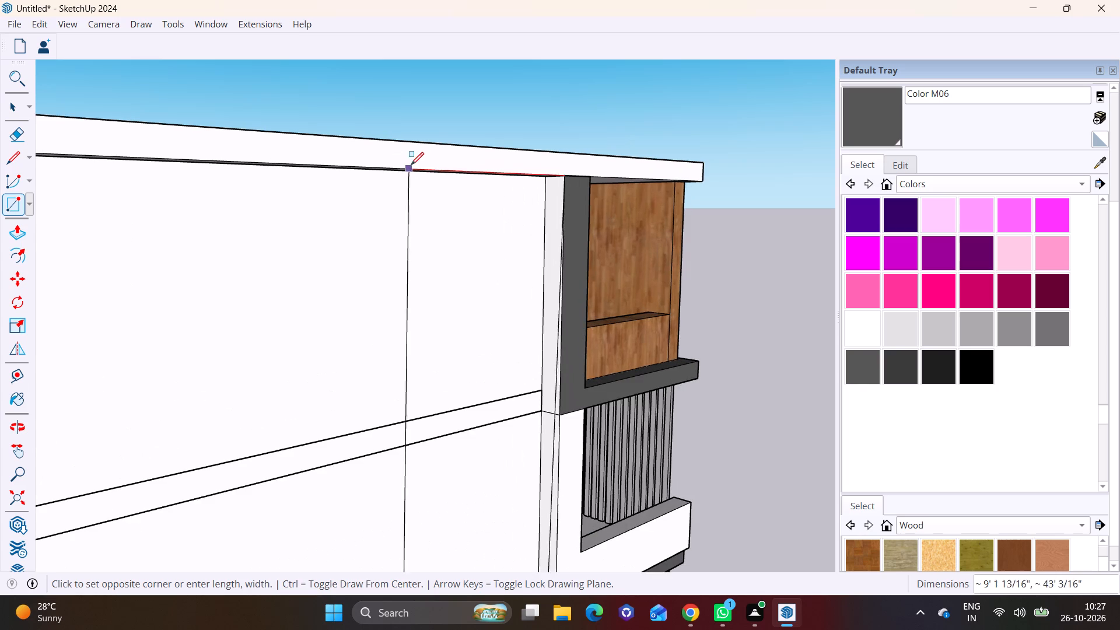
{"action": "middle_click_drag", "start_coordinate": [428, 145], "coordinate": [410, 32]}
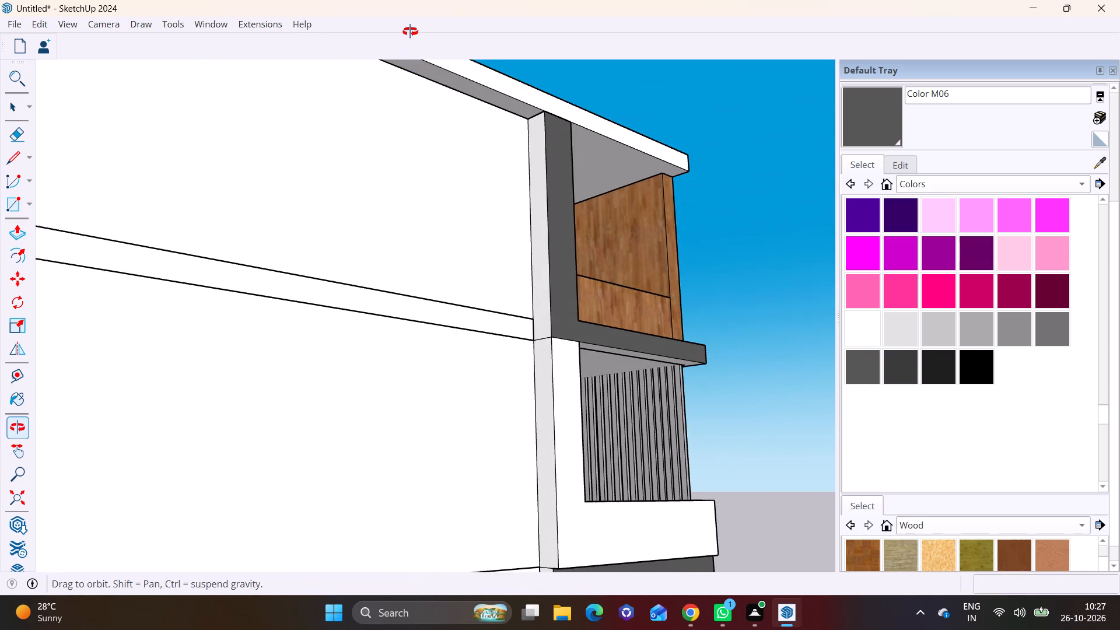
{"action": "middle_click_drag", "start_coordinate": [410, 32], "coordinate": [405, 83]}
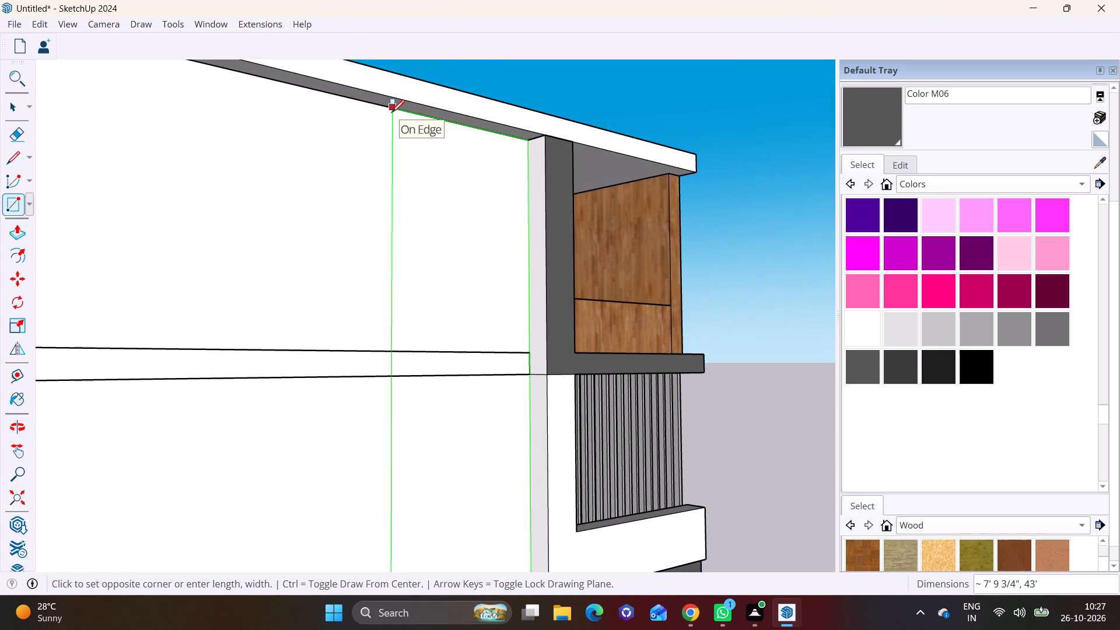
{"action": "left_click", "coordinate": [391, 113]}
Push/Pull the ground-level face of the tall strip beside the balconies outward, level with the balcony column's front.
{"action": "scroll", "coordinate": [452, 269], "scroll_direction": "down", "scroll_amount": 10}
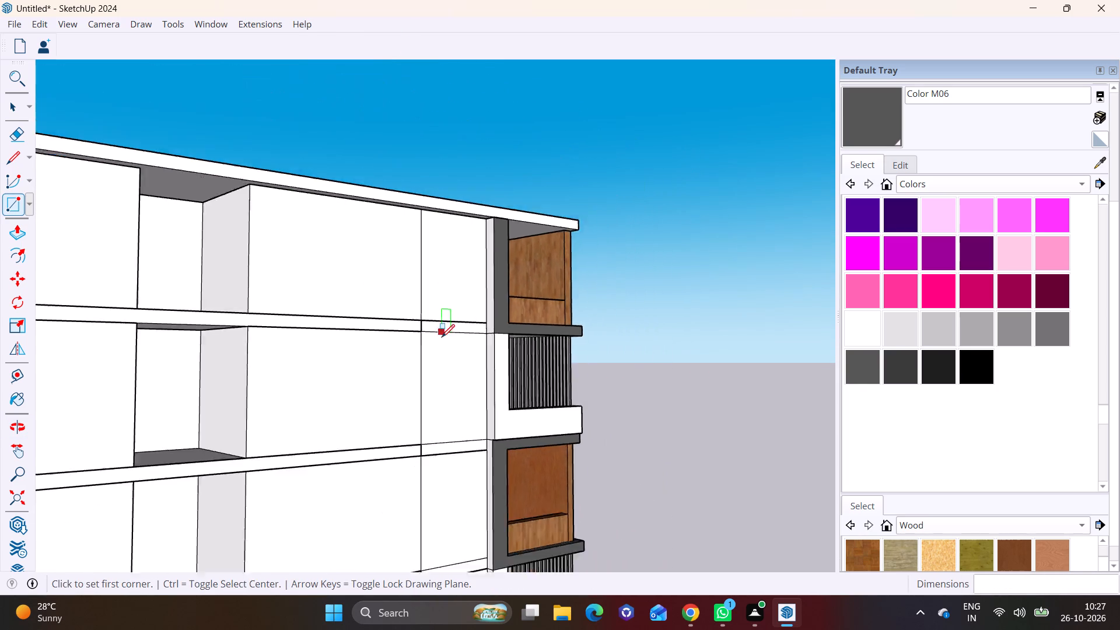
{"action": "scroll", "coordinate": [442, 337], "scroll_direction": "down", "scroll_amount": 1}
{"action": "middle_click_drag", "start_coordinate": [440, 360], "coordinate": [95, 346]}
{"action": "scroll", "coordinate": [295, 344], "scroll_direction": "down", "scroll_amount": 8}
{"action": "middle_click_drag", "start_coordinate": [342, 404], "coordinate": [289, 426]}
{"action": "scroll", "coordinate": [336, 429], "scroll_direction": "up", "scroll_amount": 1}
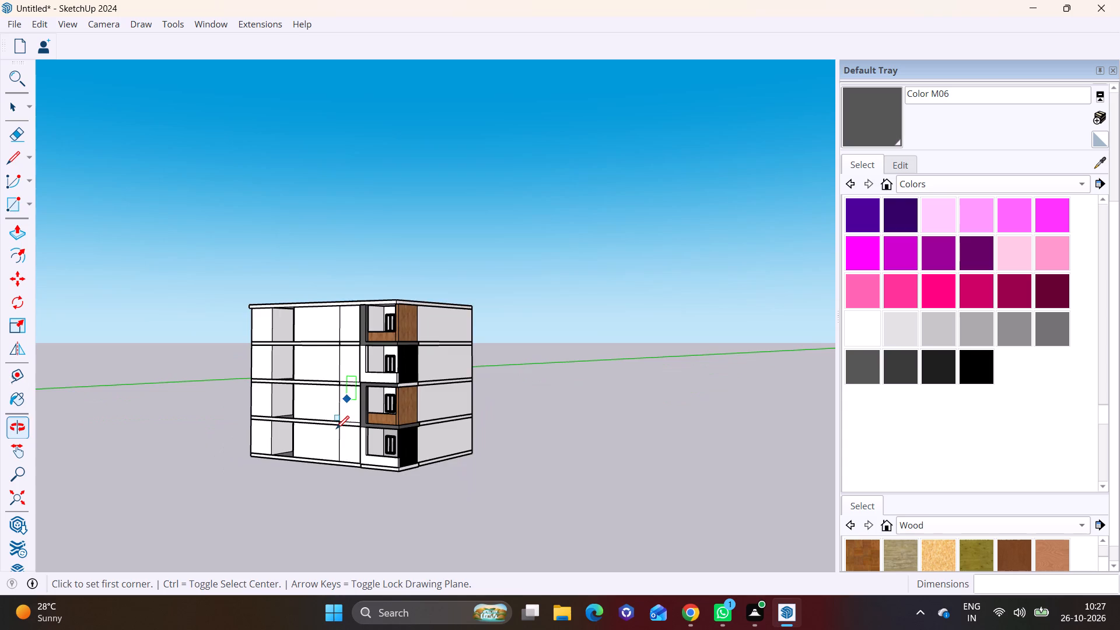
{"action": "scroll", "coordinate": [336, 429], "scroll_direction": "up", "scroll_amount": 10}
{"action": "key", "text": "space"}
{"action": "left_click", "coordinate": [349, 442]}
{"action": "middle_click_drag", "start_coordinate": [349, 442], "coordinate": [285, 460]}
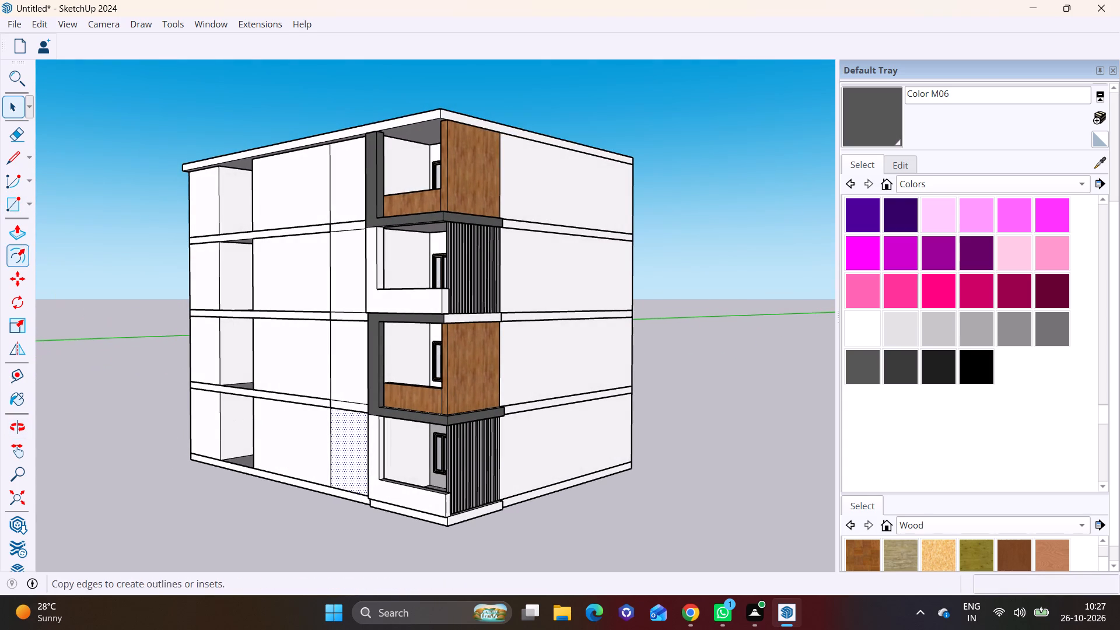
{"action": "left_click", "coordinate": [30, 201]}
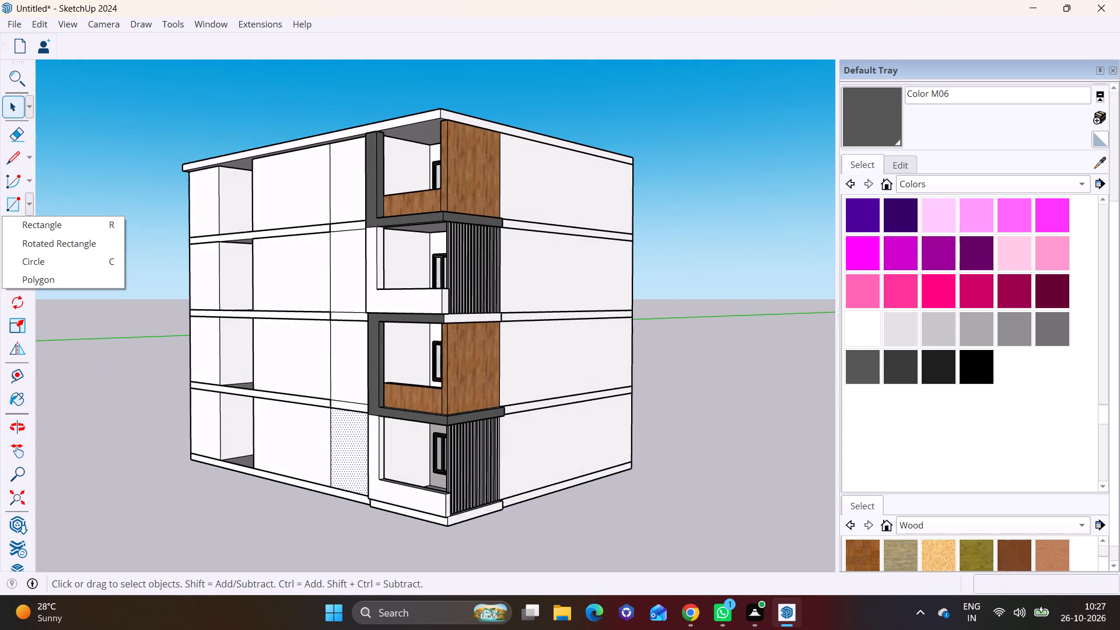
{"action": "left_click", "coordinate": [103, 320]}
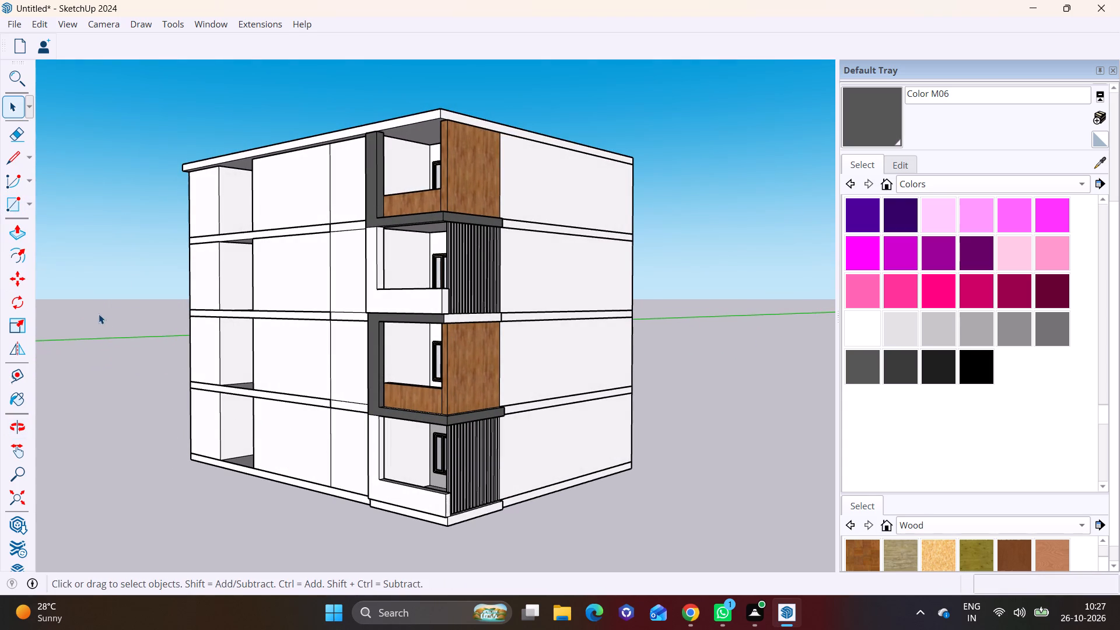
{"action": "left_click", "coordinate": [16, 235]}
{"action": "left_click_drag", "start_coordinate": [339, 437], "coordinate": [343, 430]}
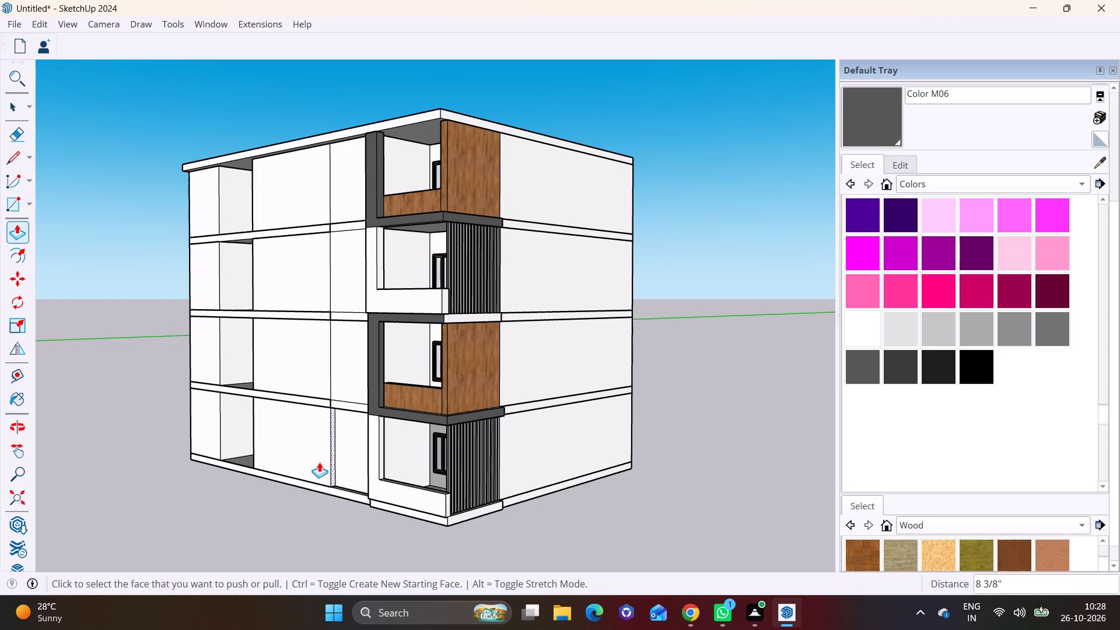
{"action": "left_click", "coordinate": [355, 448]}
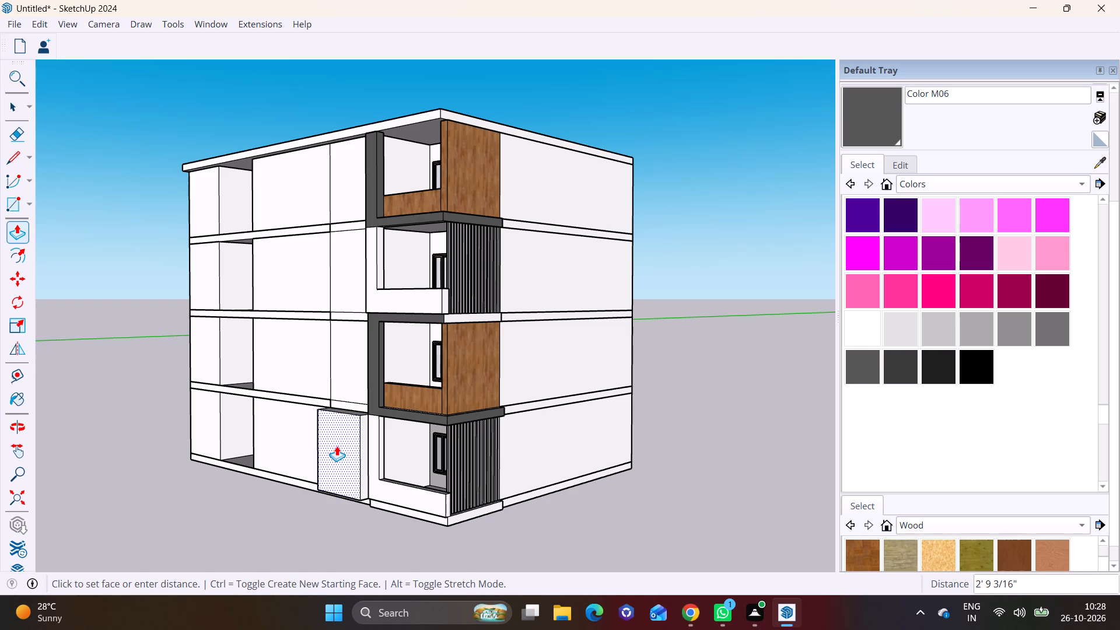
{"action": "scroll", "coordinate": [338, 446], "scroll_direction": "up", "scroll_amount": 10}
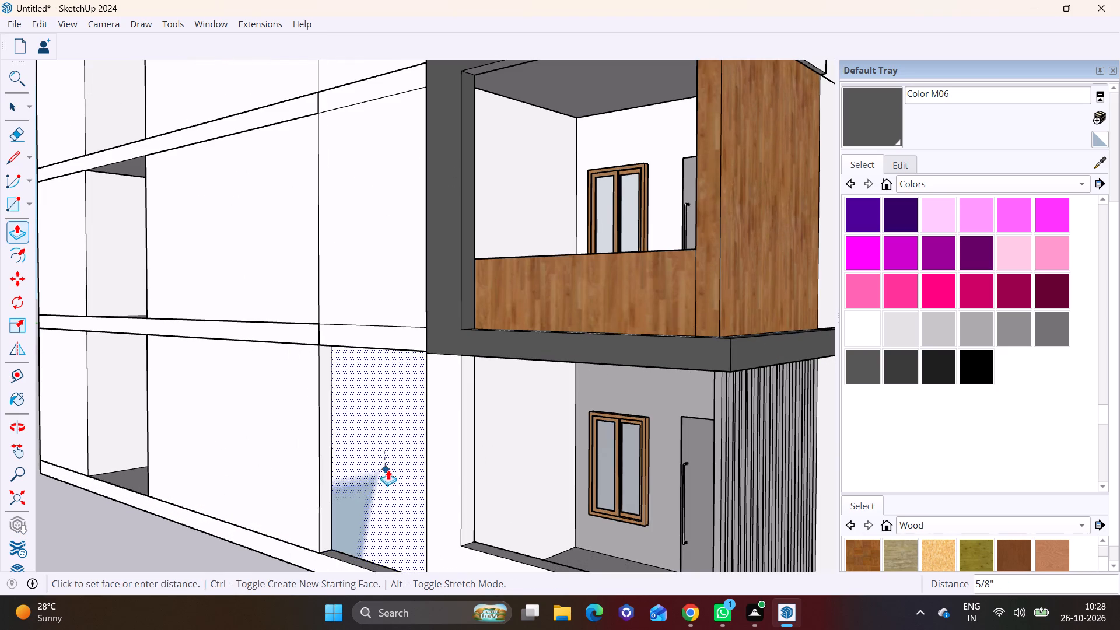
{"action": "left_click", "coordinate": [428, 482]}
Extend the projecting strip's top face upward about 31' 11 3/8" to just below the roof slab.
{"action": "middle_click_drag", "start_coordinate": [324, 435], "coordinate": [342, 556]}
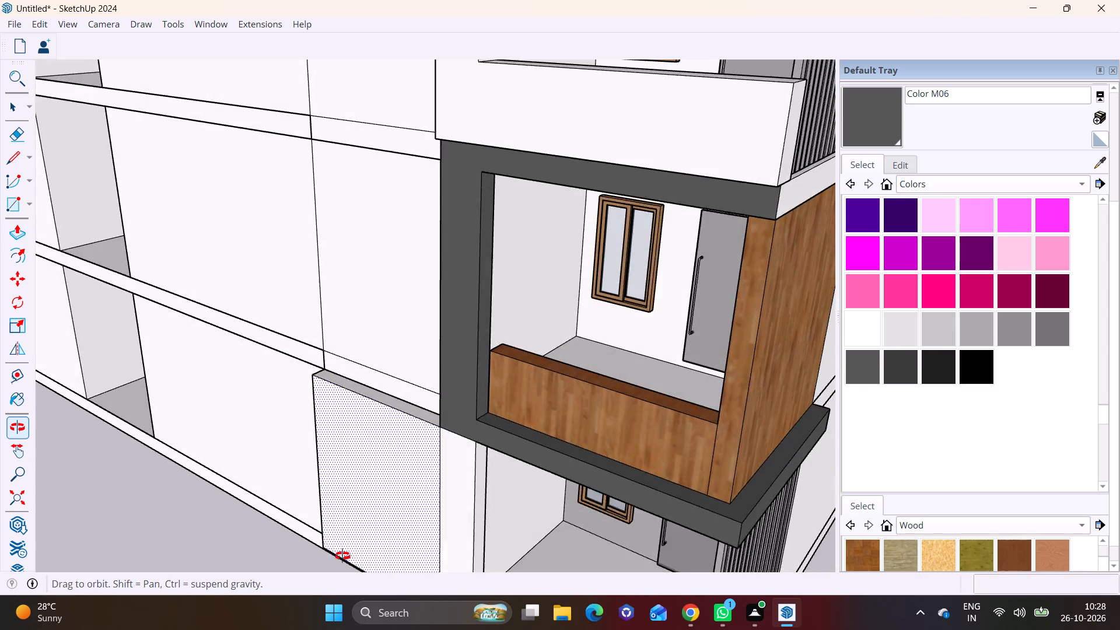
{"action": "middle_click_drag", "start_coordinate": [342, 556], "coordinate": [338, 554]}
{"action": "scroll", "coordinate": [328, 377], "scroll_direction": "up", "scroll_amount": 6}
{"action": "left_click", "coordinate": [377, 396]}
{"action": "scroll", "coordinate": [386, 257], "scroll_direction": "down", "scroll_amount": 7}
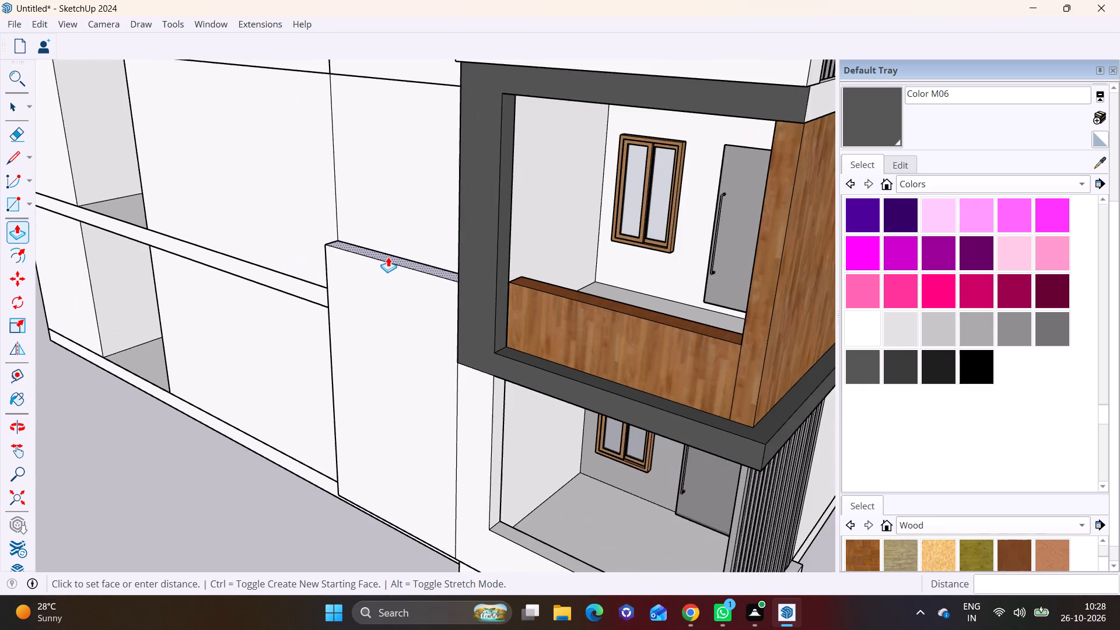
{"action": "scroll", "coordinate": [402, 184], "scroll_direction": "down", "scroll_amount": 8}
{"action": "middle_click_drag", "start_coordinate": [404, 171], "coordinate": [393, 390], "text": "shift"}
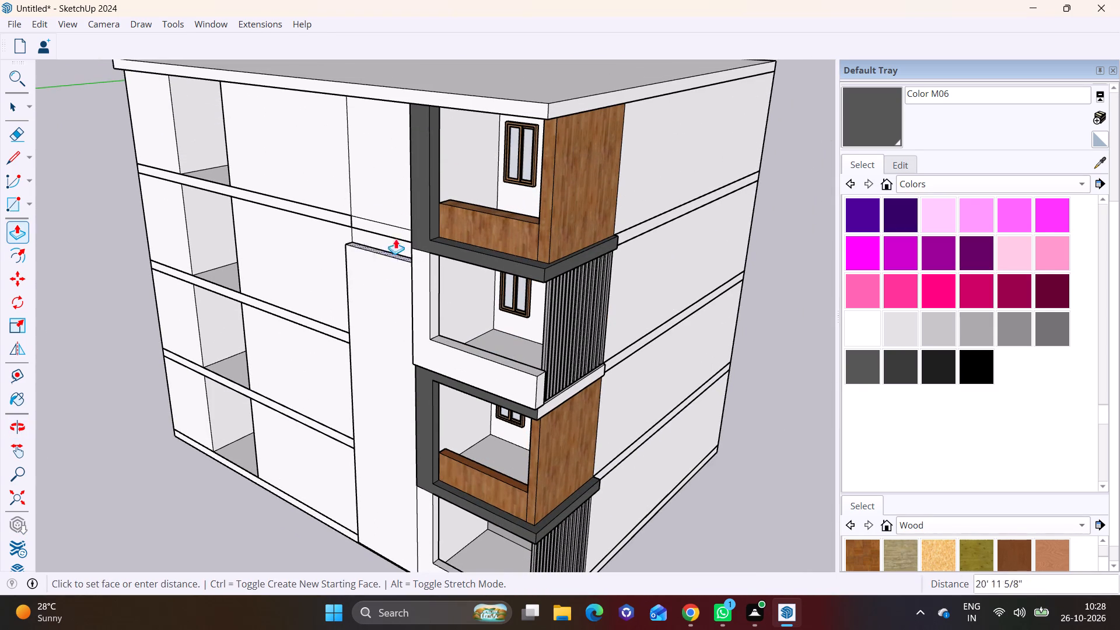
{"action": "middle_click_drag", "start_coordinate": [397, 178], "coordinate": [367, 282]}
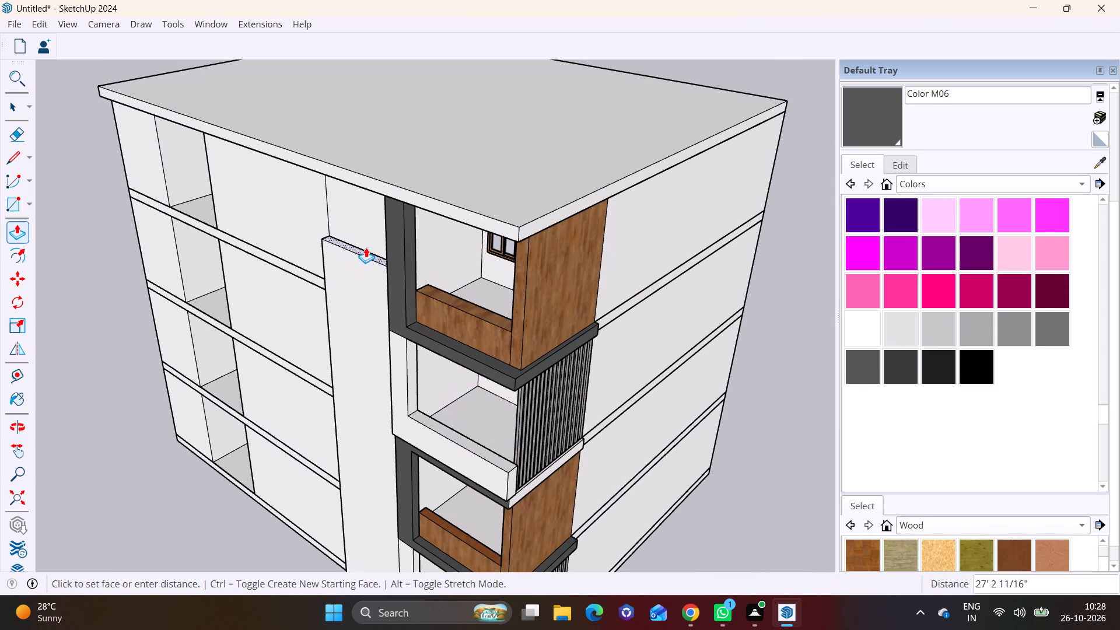
{"action": "middle_click_drag", "start_coordinate": [366, 245], "coordinate": [414, 114]}
{"action": "left_click", "coordinate": [392, 138]}
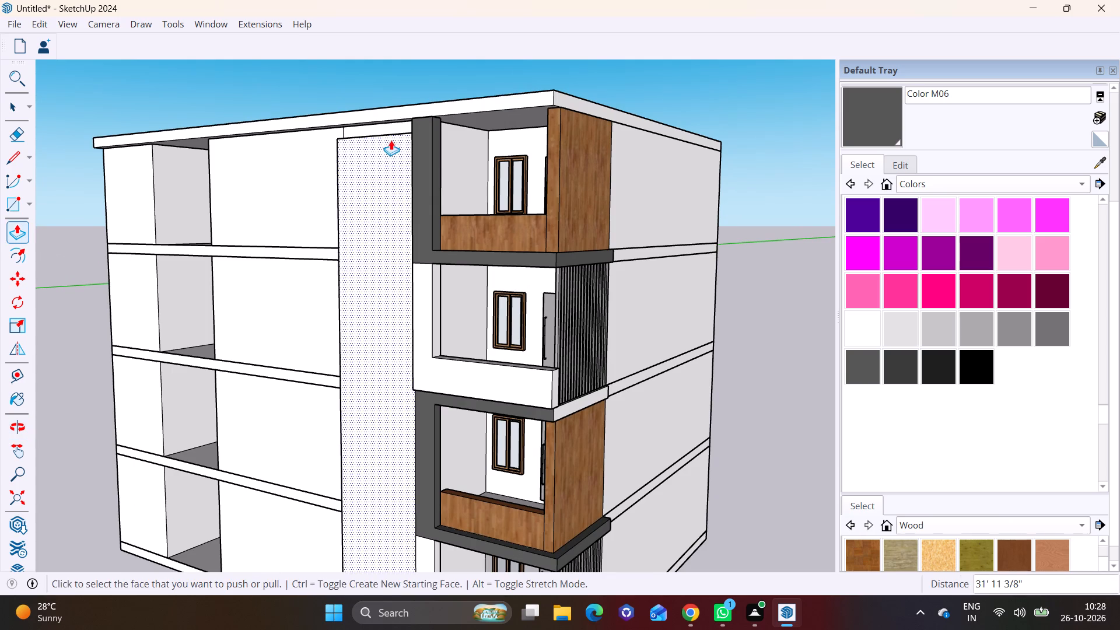
Open the roof slab group and push its front face back about 1' 1 1/4", flush with the top balcony's wood panel.
{"action": "scroll", "coordinate": [437, 129], "scroll_direction": "up", "scroll_amount": 4}
{"action": "middle_click_drag", "start_coordinate": [506, 177], "coordinate": [458, 188]}
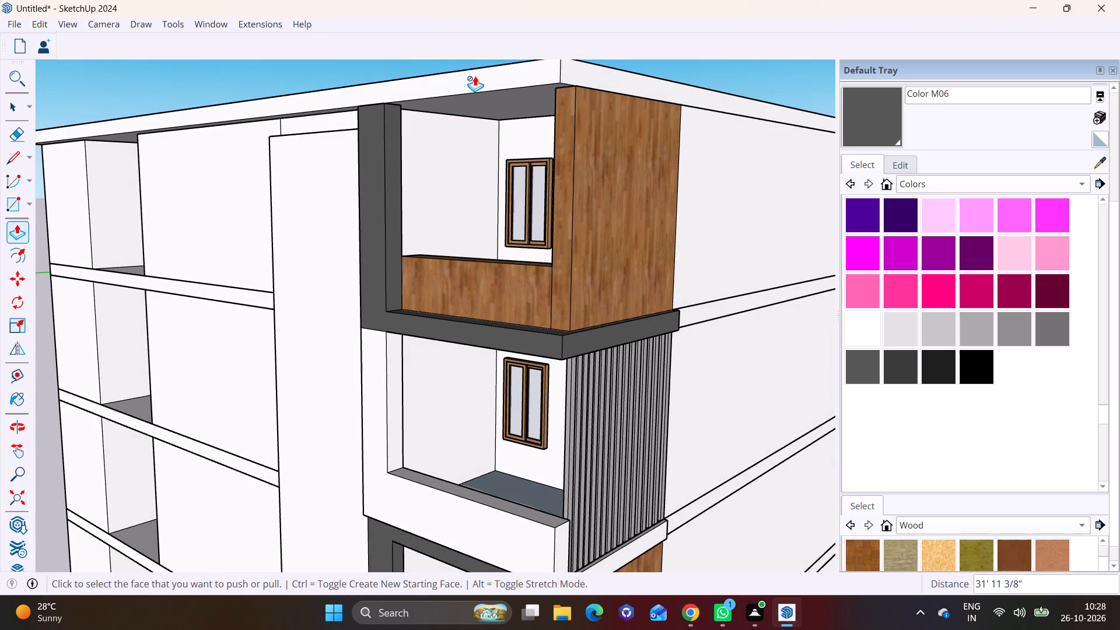
{"action": "key", "text": "space"}
{"action": "left_click", "coordinate": [475, 76]}
{"action": "double_click", "coordinate": [475, 88]}
{"action": "left_click", "coordinate": [477, 84]}
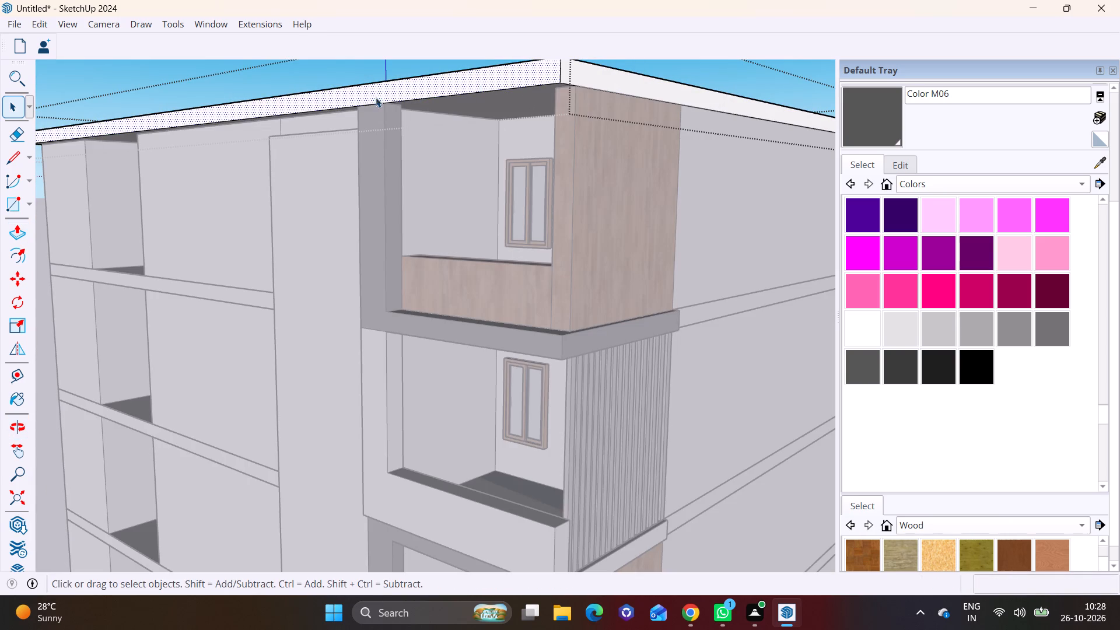
{"action": "left_click", "coordinate": [22, 233]}
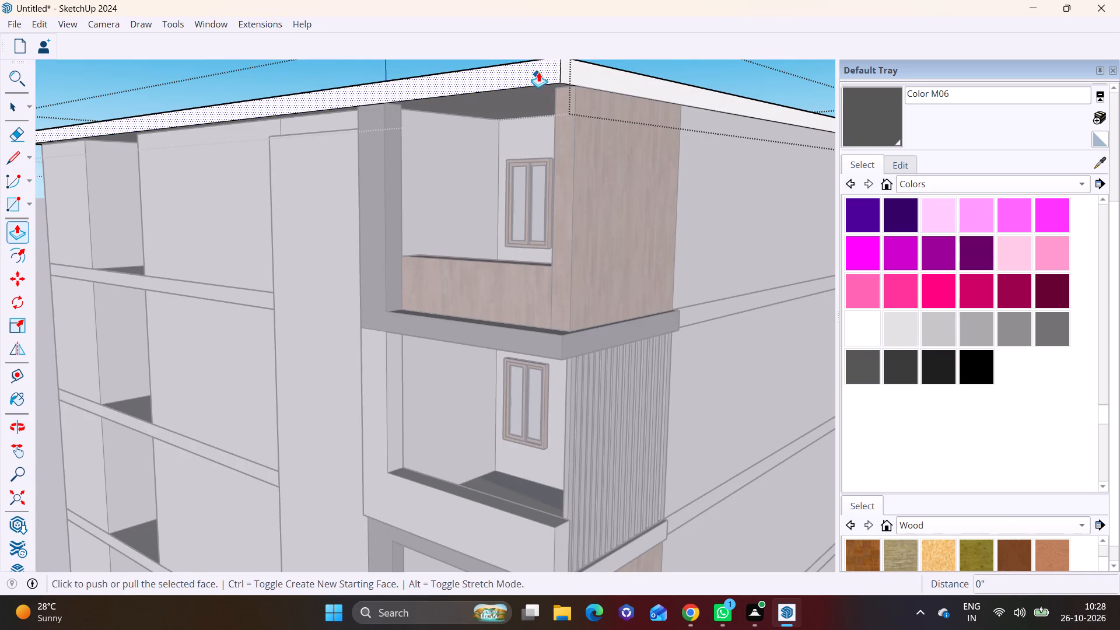
{"action": "left_click", "coordinate": [539, 70]}
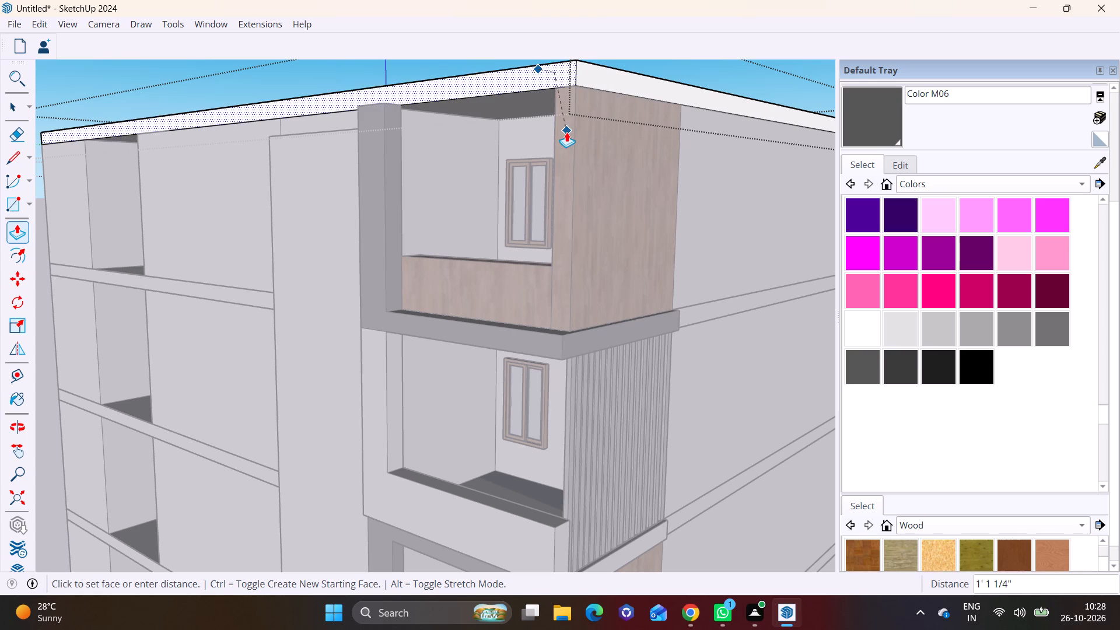
{"action": "left_click", "coordinate": [566, 132]}
{"action": "key", "text": "space"}
{"action": "left_click", "coordinate": [690, 184]}
Raise the top face of the projecting strip to meet the underside of the roof slab.
{"action": "scroll", "coordinate": [590, 153], "scroll_direction": "down", "scroll_amount": 2}
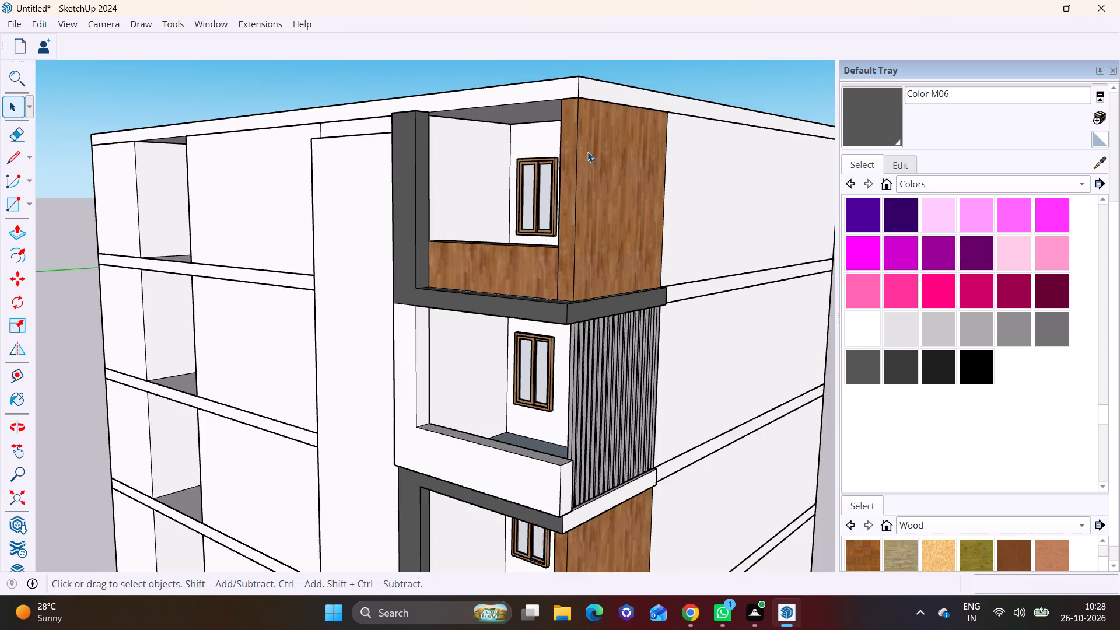
{"action": "middle_click_drag", "start_coordinate": [575, 162], "coordinate": [503, 323]}
{"action": "scroll", "coordinate": [350, 198], "scroll_direction": "up", "scroll_amount": 6}
{"action": "left_click", "coordinate": [366, 169]}
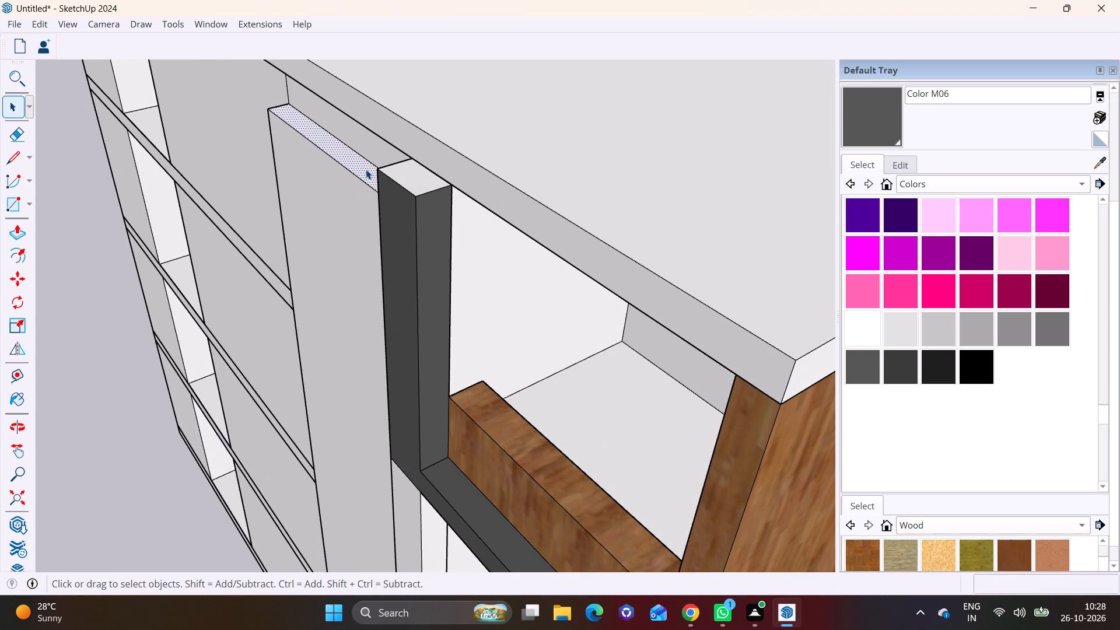
{"action": "left_click", "coordinate": [15, 226]}
{"action": "left_click", "coordinate": [353, 158]}
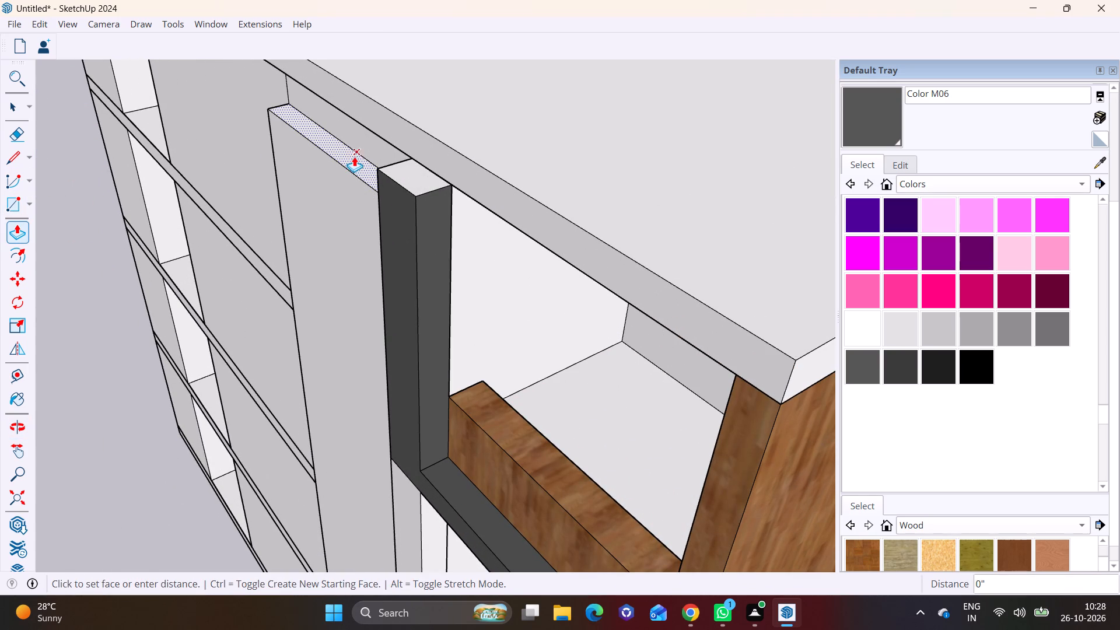
{"action": "left_click", "coordinate": [362, 80]}
{"action": "left_click", "coordinate": [353, 126]}
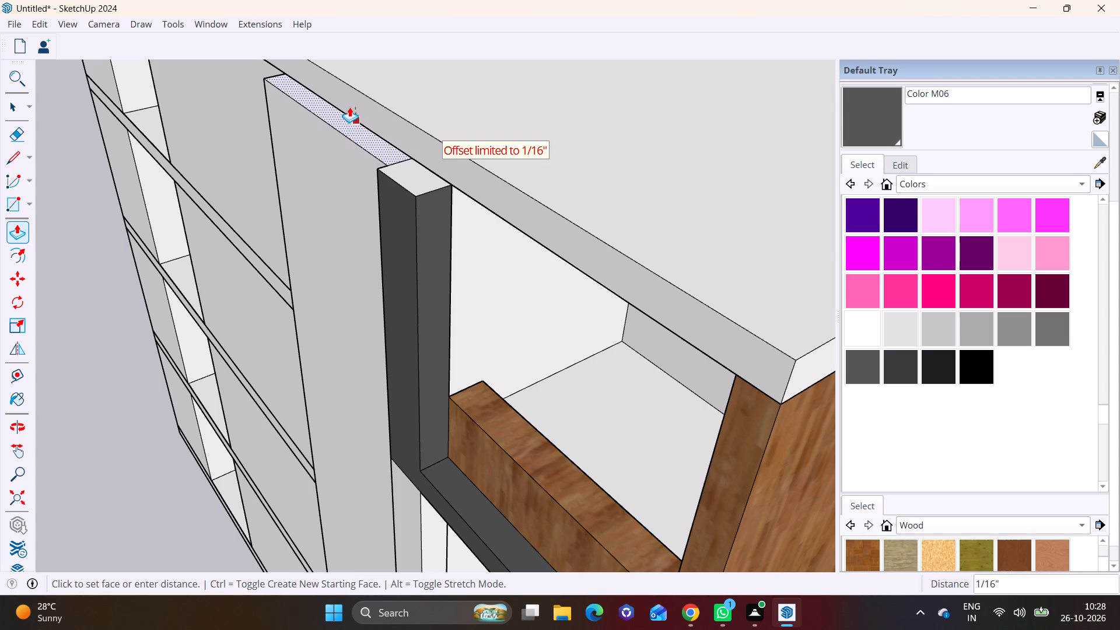
{"action": "left_click_drag", "start_coordinate": [348, 121], "coordinate": [334, 63]}
{"action": "scroll", "coordinate": [365, 121], "scroll_direction": "up", "scroll_amount": 6}
{"action": "middle_click_drag", "start_coordinate": [359, 164], "coordinate": [358, 239]}
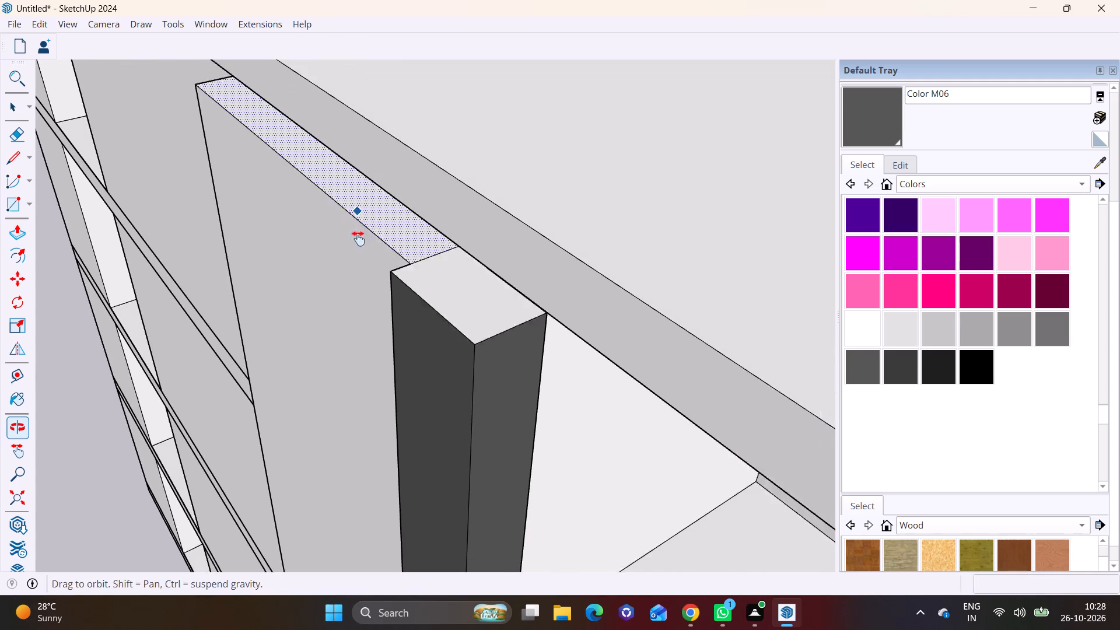
{"action": "middle_click_drag", "start_coordinate": [358, 239], "coordinate": [351, 286]}
{"action": "left_click_drag", "start_coordinate": [346, 260], "coordinate": [345, 181]}
{"action": "key", "text": "space"}
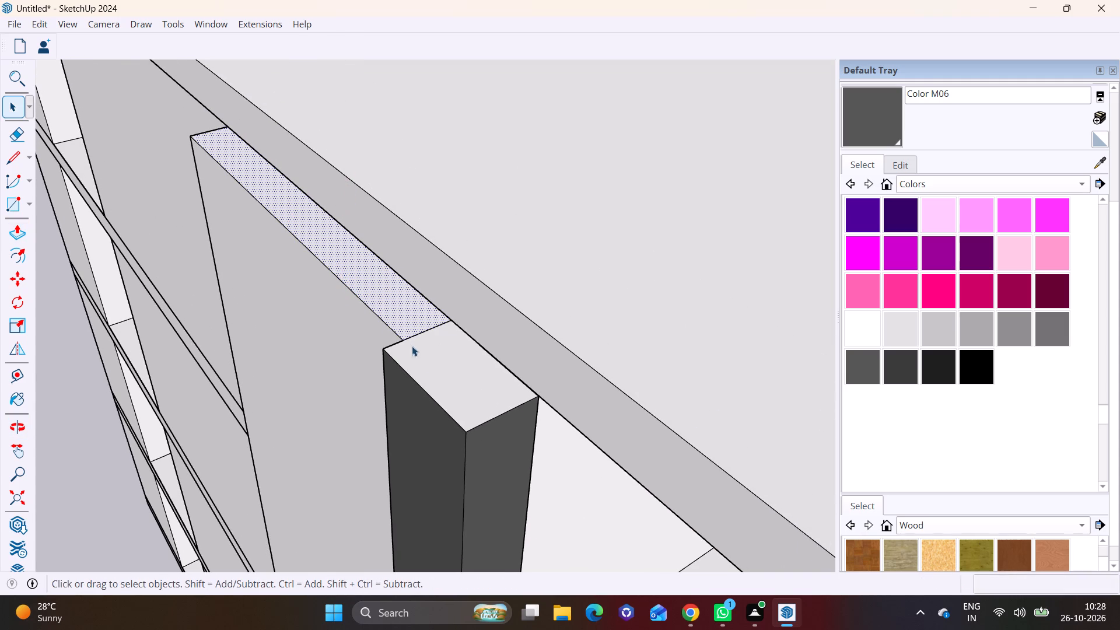
Paint the exposed top face of the top balcony's dark frame column with Color M06.
{"action": "left_click", "coordinate": [431, 363]}
{"action": "left_click", "coordinate": [864, 122]}
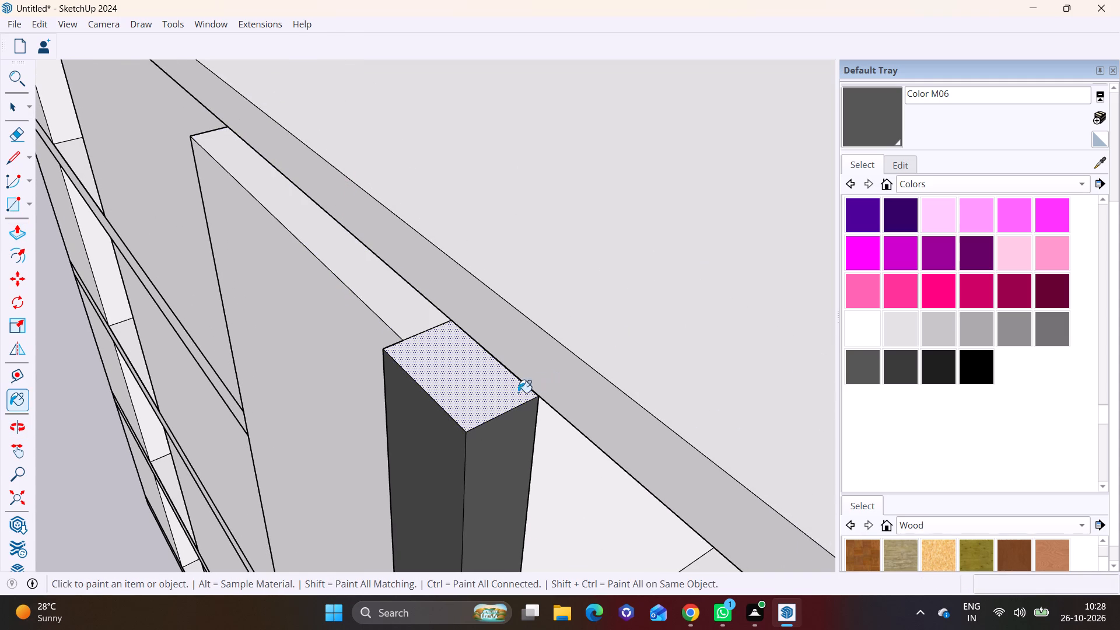
{"action": "left_click", "coordinate": [488, 391]}
{"action": "key", "text": "space"}
Pull the strip's top face farther up so the strip projects slightly above the roof slab.
{"action": "left_click", "coordinate": [382, 292]}
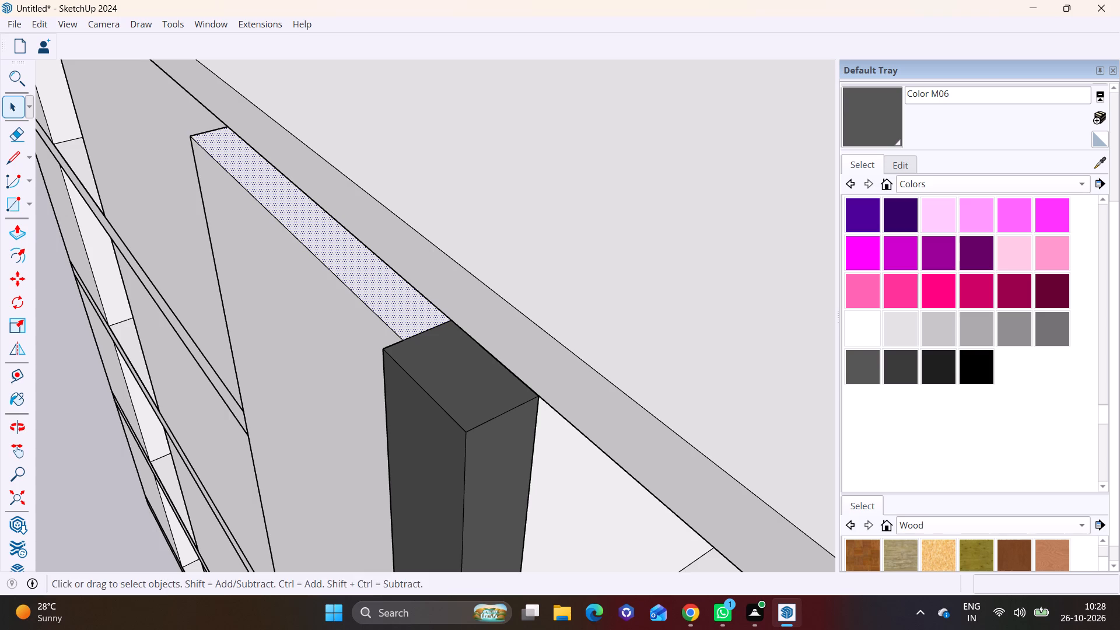
{"action": "left_click", "coordinate": [16, 233]}
{"action": "left_click_drag", "start_coordinate": [324, 237], "coordinate": [329, 134]}
{"action": "left_click", "coordinate": [329, 134]}
{"action": "key", "text": "space"}
{"action": "scroll", "coordinate": [284, 272], "scroll_direction": "down", "scroll_amount": 8}
Narrow the full-height strip by pushing its side face away from the balconies inward about 2' 5 13/16".
{"action": "middle_click_drag", "start_coordinate": [337, 306], "coordinate": [446, 170]}
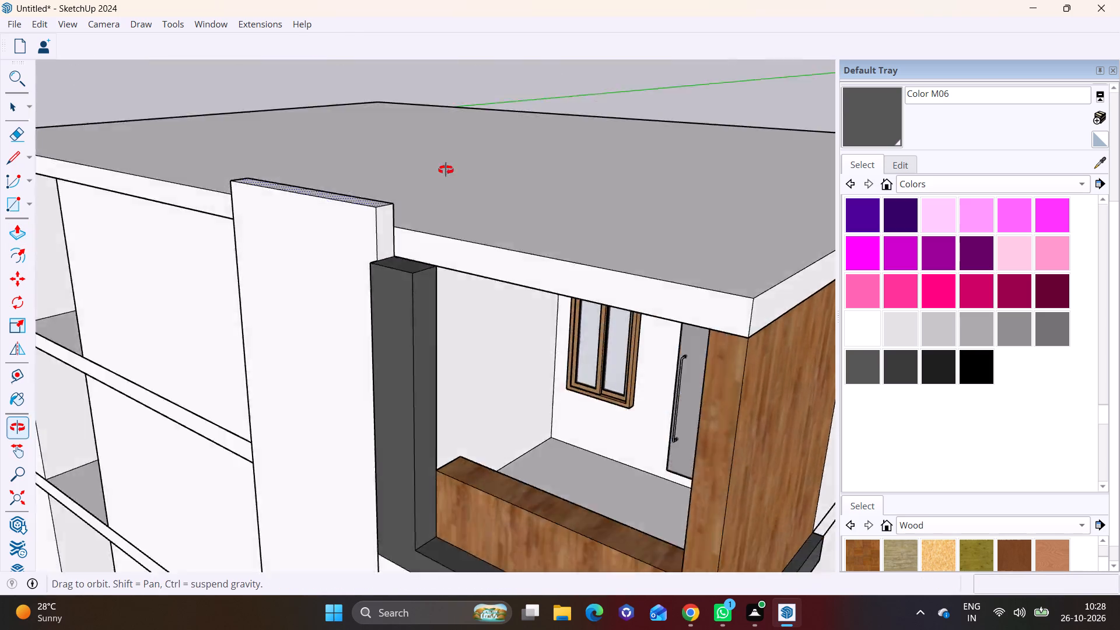
{"action": "middle_click_drag", "start_coordinate": [446, 170], "coordinate": [481, 127]}
{"action": "scroll", "coordinate": [376, 311], "scroll_direction": "down", "scroll_amount": 6}
{"action": "middle_click_drag", "start_coordinate": [362, 390], "coordinate": [358, 226], "text": "shift"}
{"action": "middle_click_drag", "start_coordinate": [332, 355], "coordinate": [496, 335]}
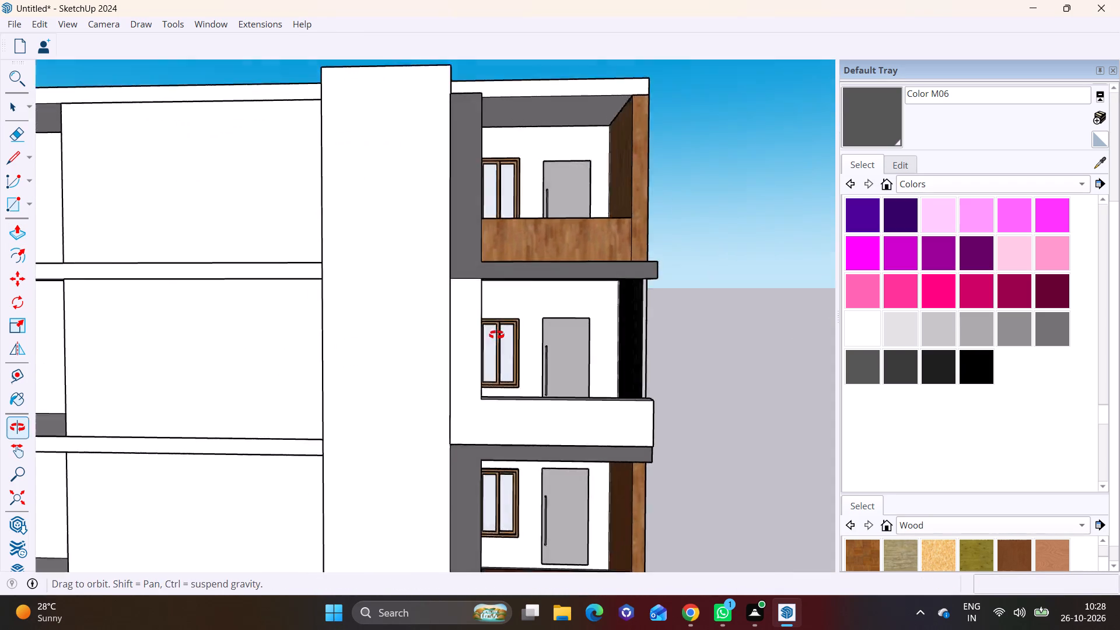
{"action": "middle_click_drag", "start_coordinate": [496, 335], "coordinate": [623, 322]}
{"action": "scroll", "coordinate": [416, 363], "scroll_direction": "up", "scroll_amount": 3}
{"action": "middle_click_drag", "start_coordinate": [415, 368], "coordinate": [606, 380]}
{"action": "scroll", "coordinate": [397, 367], "scroll_direction": "up", "scroll_amount": 3}
{"action": "key", "text": "space"}
{"action": "left_click", "coordinate": [524, 337]}
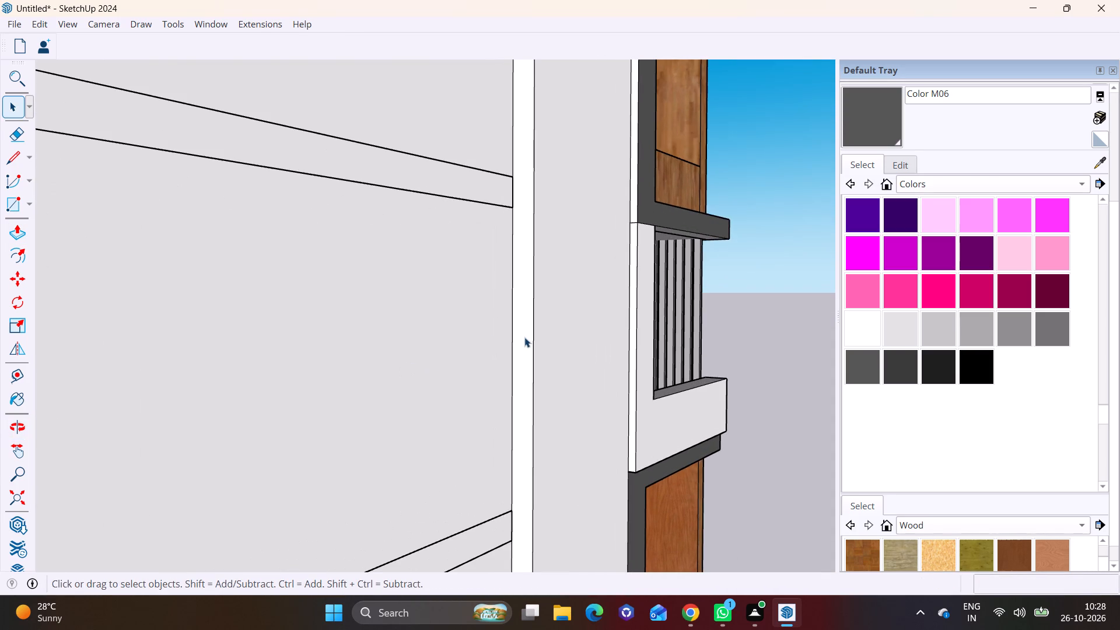
{"action": "left_click", "coordinate": [16, 232]}
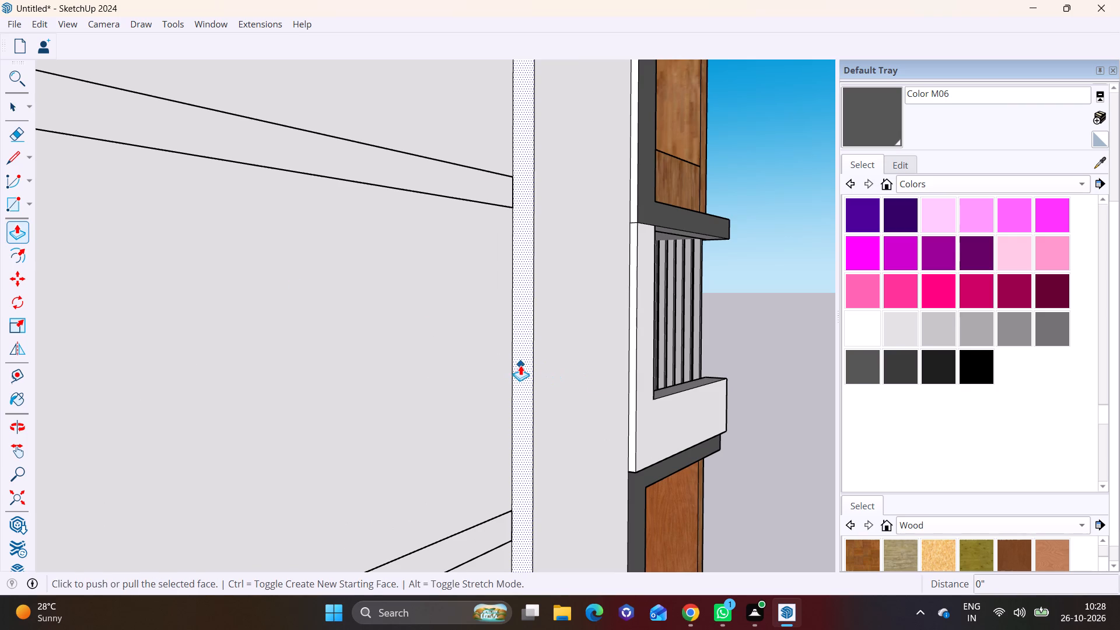
{"action": "left_click", "coordinate": [520, 365]}
{"action": "left_click", "coordinate": [555, 351]}
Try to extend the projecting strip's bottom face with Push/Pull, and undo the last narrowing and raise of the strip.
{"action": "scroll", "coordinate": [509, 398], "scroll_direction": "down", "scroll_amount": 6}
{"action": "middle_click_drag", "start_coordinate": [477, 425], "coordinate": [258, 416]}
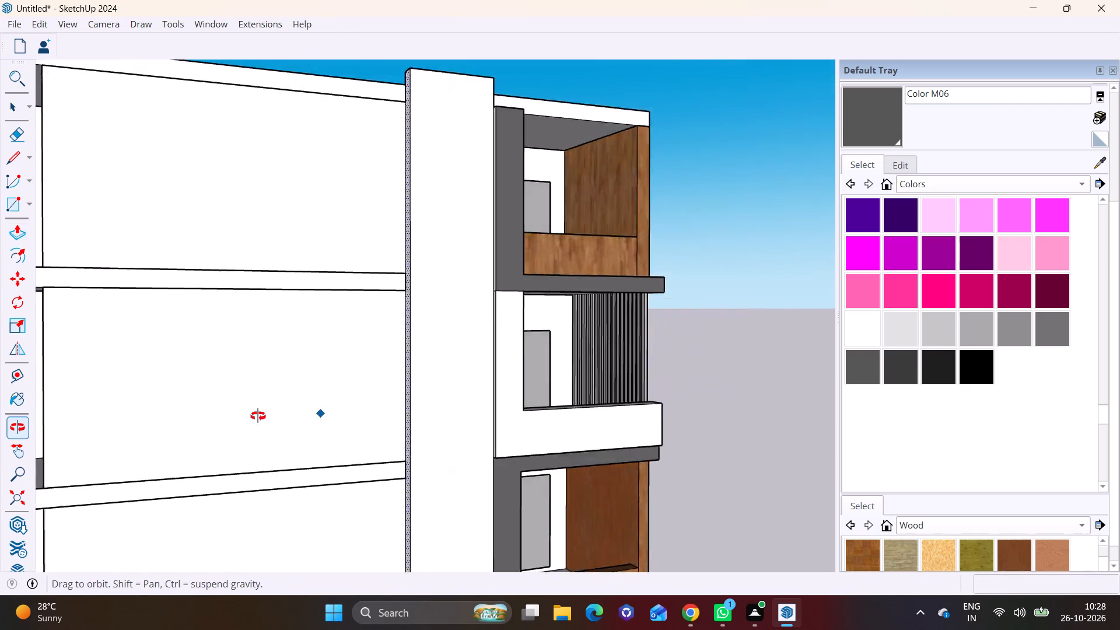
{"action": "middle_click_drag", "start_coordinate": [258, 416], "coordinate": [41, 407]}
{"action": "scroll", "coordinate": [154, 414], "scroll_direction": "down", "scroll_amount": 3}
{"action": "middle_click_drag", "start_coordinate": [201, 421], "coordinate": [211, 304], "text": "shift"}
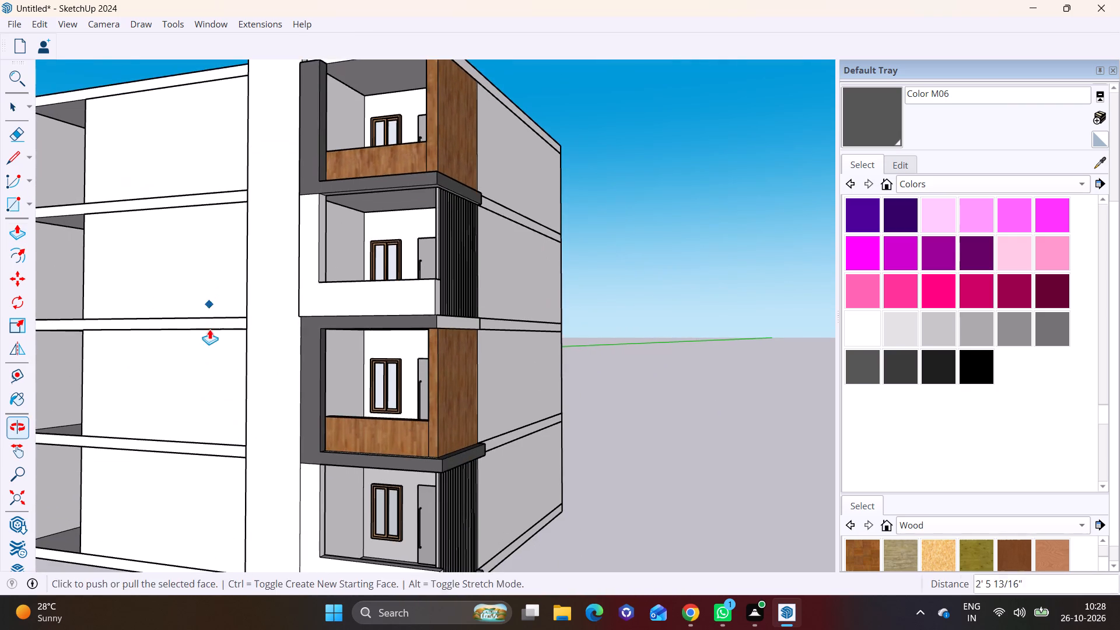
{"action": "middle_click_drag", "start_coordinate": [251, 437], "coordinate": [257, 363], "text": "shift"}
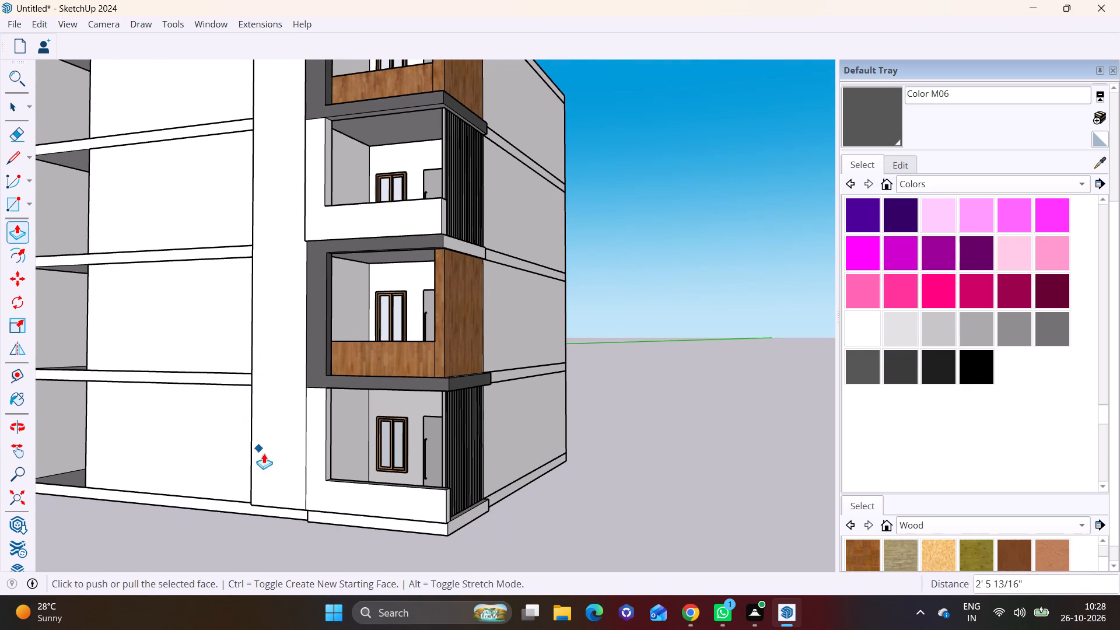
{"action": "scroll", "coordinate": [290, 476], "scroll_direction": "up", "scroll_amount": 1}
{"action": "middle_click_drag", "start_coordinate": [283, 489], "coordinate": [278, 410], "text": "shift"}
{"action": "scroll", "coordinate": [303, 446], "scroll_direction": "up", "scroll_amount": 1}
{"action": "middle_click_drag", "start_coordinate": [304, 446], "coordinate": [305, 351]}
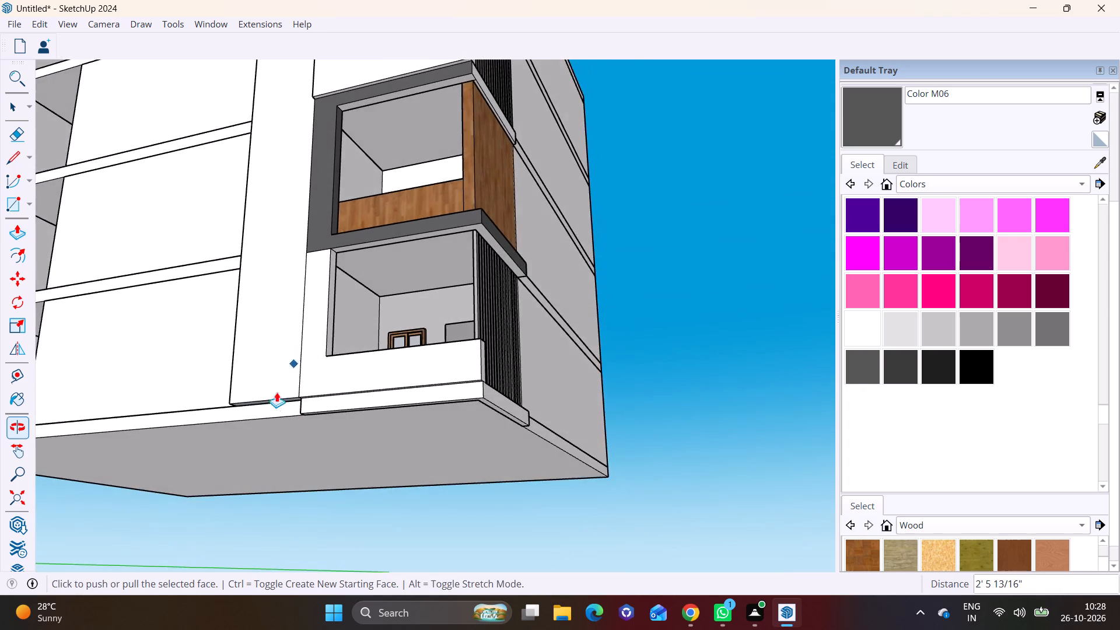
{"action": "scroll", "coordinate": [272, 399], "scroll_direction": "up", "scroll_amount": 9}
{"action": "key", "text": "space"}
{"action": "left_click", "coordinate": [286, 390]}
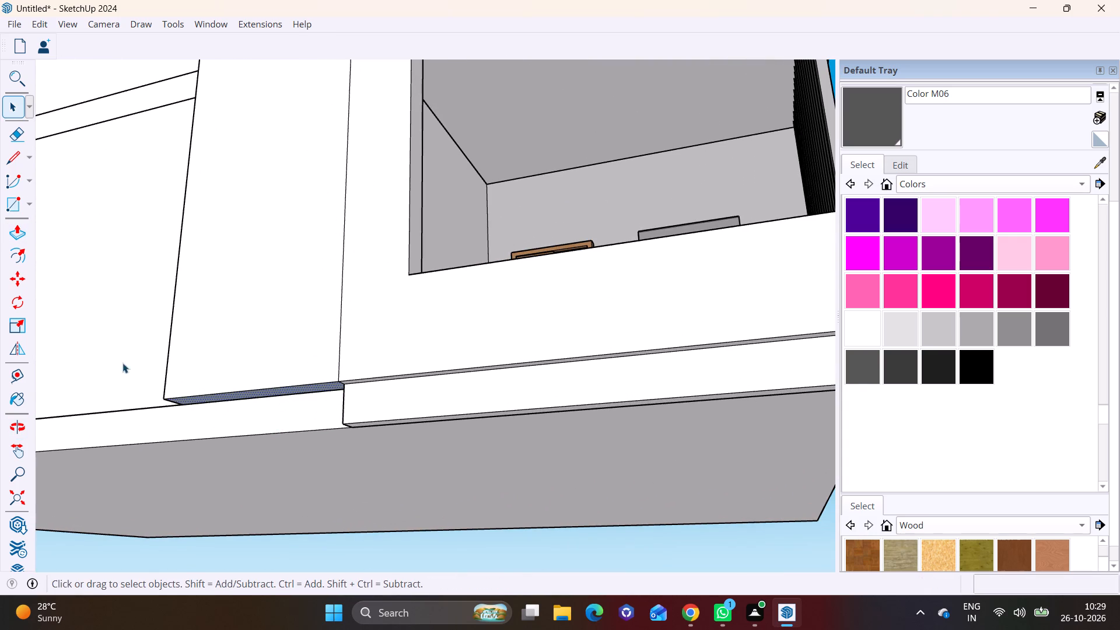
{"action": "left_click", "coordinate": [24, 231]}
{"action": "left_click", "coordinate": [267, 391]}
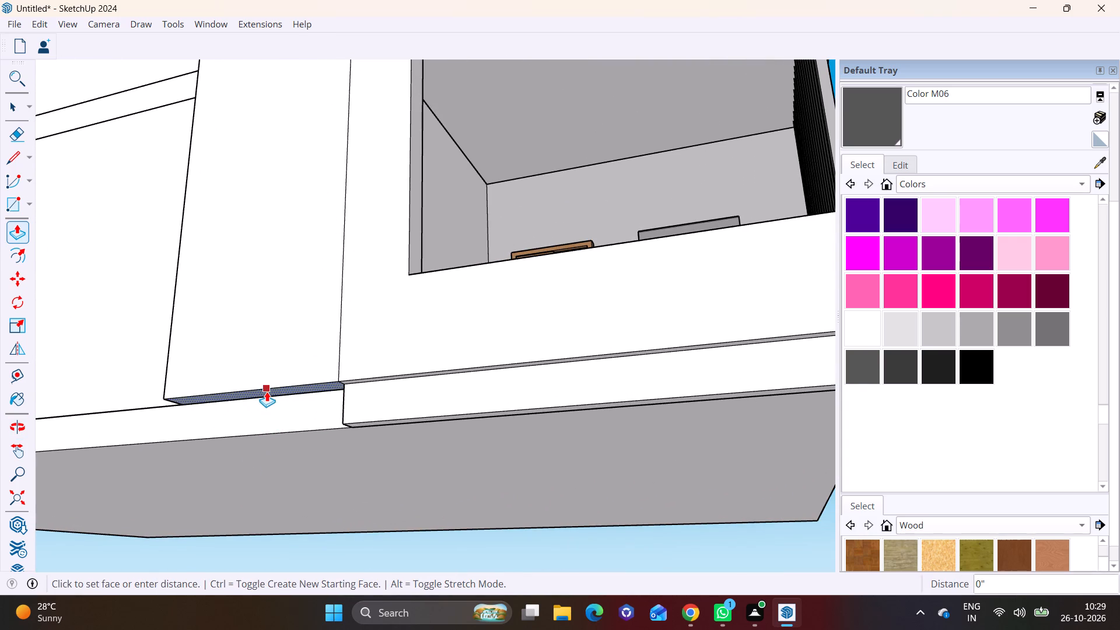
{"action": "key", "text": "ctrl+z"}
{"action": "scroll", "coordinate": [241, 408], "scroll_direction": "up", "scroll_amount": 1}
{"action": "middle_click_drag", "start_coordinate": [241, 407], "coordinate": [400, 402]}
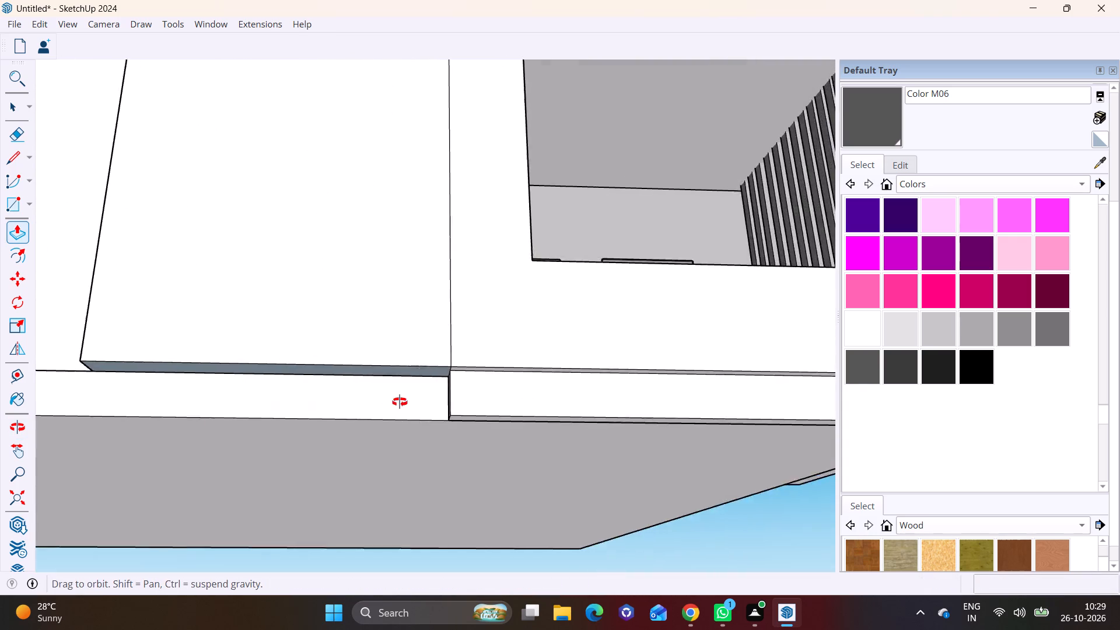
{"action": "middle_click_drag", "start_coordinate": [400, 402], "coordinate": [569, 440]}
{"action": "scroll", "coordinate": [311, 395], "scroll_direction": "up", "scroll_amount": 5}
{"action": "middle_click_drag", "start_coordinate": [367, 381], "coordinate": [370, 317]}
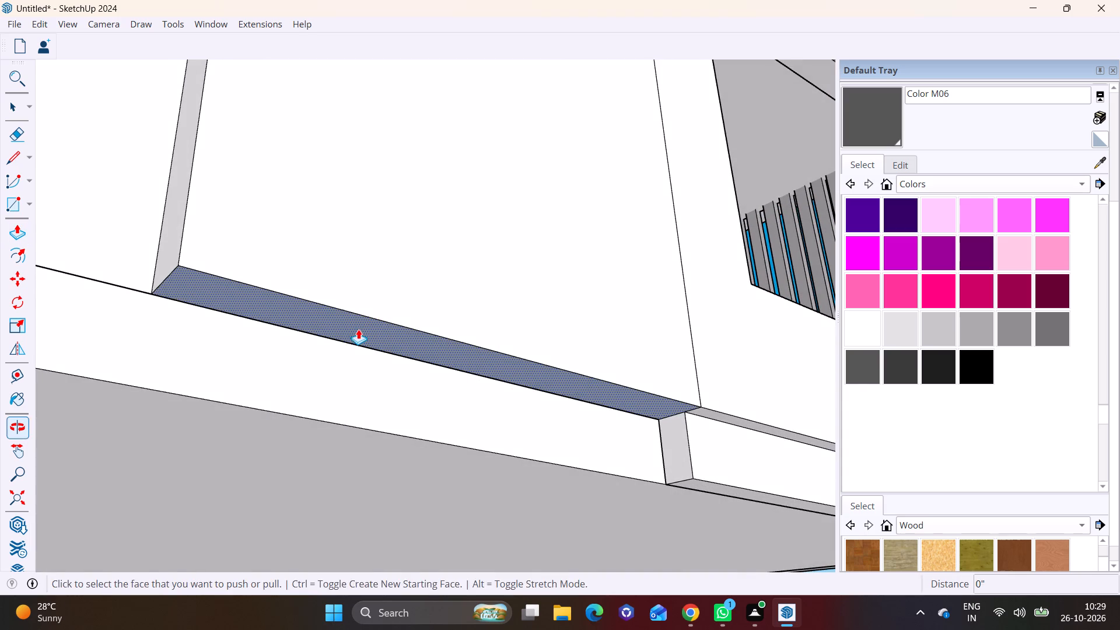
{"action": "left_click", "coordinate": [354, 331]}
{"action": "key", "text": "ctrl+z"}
Draw a rectangle about 9 1/2" by 7' 9 3/4" over the projecting strip's bottom face, from corner to opposite corner.
{"action": "middle_click_drag", "start_coordinate": [288, 330], "coordinate": [306, 337]}
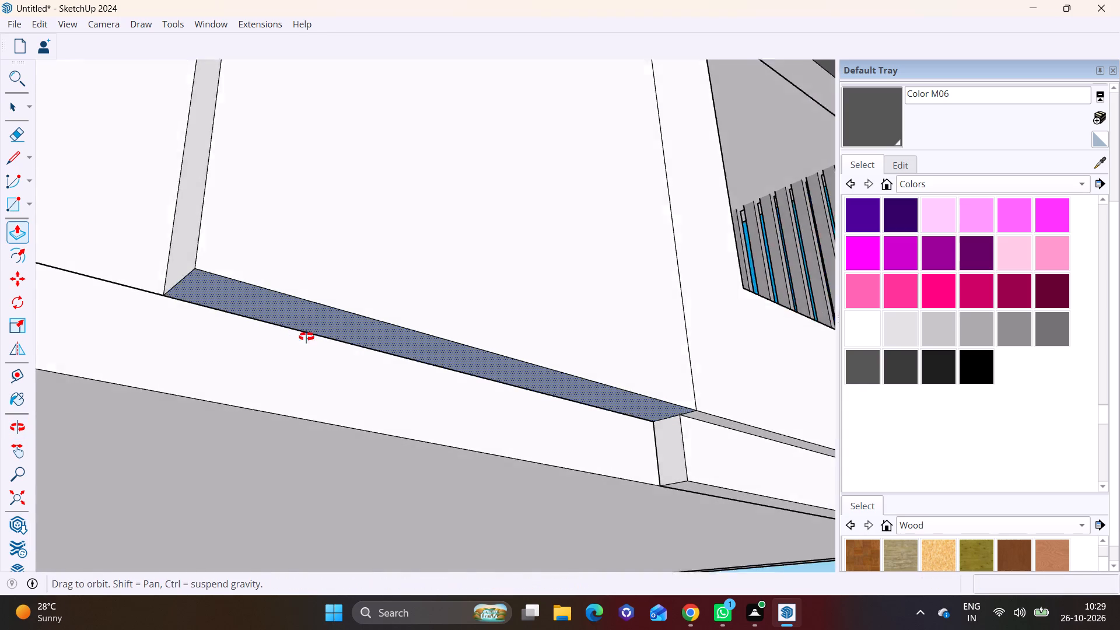
{"action": "middle_click_drag", "start_coordinate": [306, 337], "coordinate": [385, 367]}
{"action": "middle_click_drag", "start_coordinate": [247, 379], "coordinate": [246, 514]}
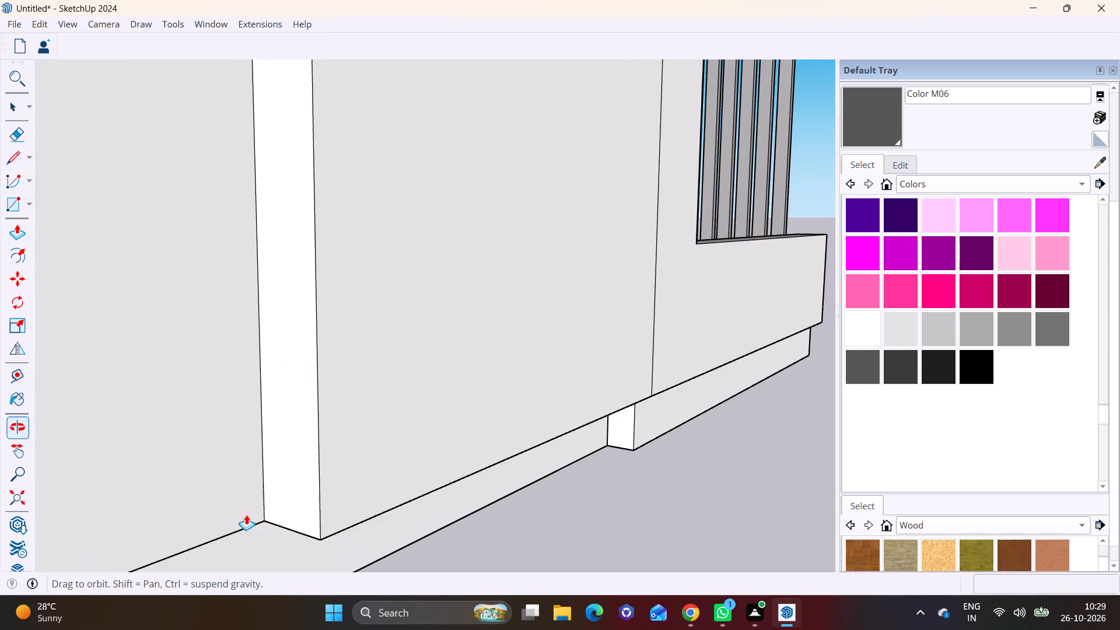
{"action": "middle_click_drag", "start_coordinate": [253, 498], "coordinate": [293, 366], "text": "shift"}
{"action": "middle_click_drag", "start_coordinate": [285, 409], "coordinate": [292, 505]}
{"action": "scroll", "coordinate": [302, 509], "scroll_direction": "up", "scroll_amount": 6}
{"action": "middle_click_drag", "start_coordinate": [330, 533], "coordinate": [370, 307], "text": "shift"}
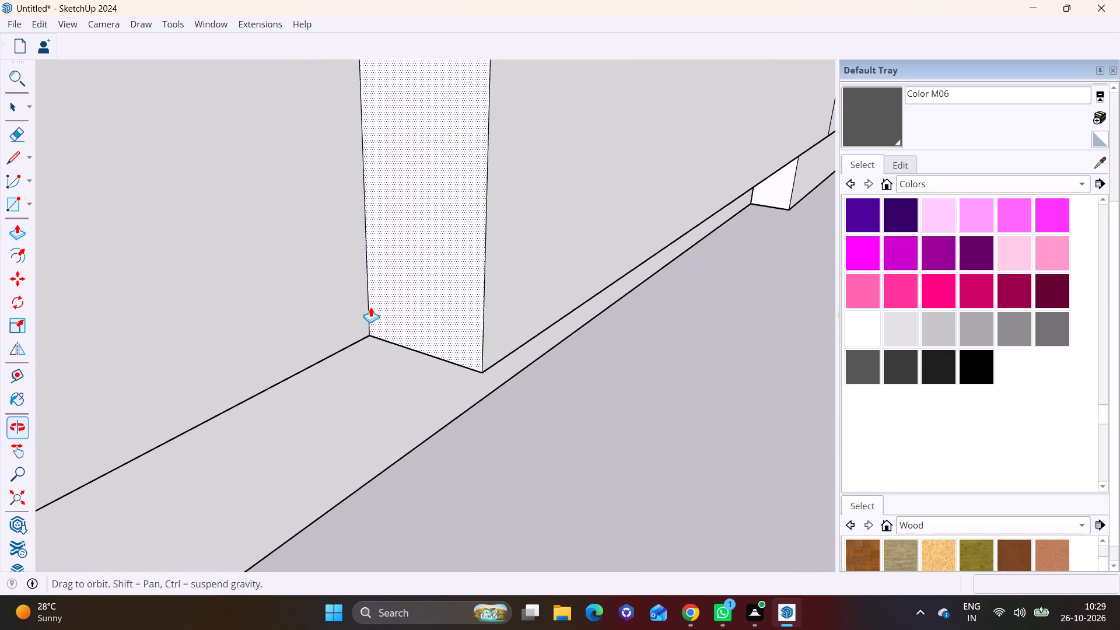
{"action": "scroll", "coordinate": [322, 394], "scroll_direction": "up", "scroll_amount": 2}
{"action": "middle_click_drag", "start_coordinate": [398, 413], "coordinate": [270, 255]}
{"action": "middle_click_drag", "start_coordinate": [764, 404], "coordinate": [435, 465], "text": "shift"}
{"action": "middle_click_drag", "start_coordinate": [425, 446], "coordinate": [424, 398]}
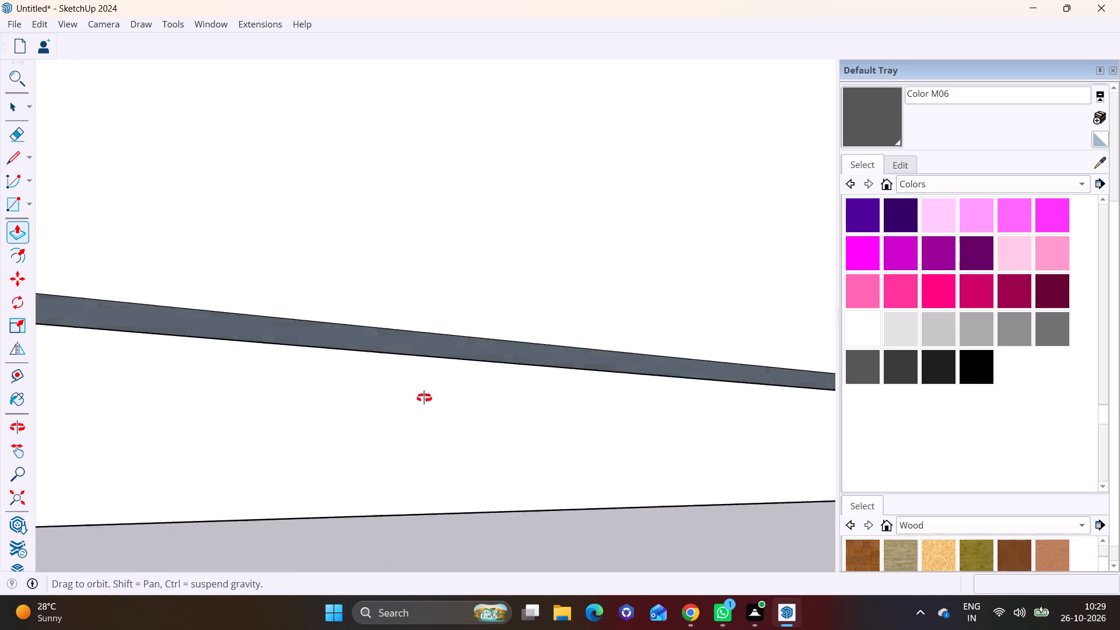
{"action": "middle_click_drag", "start_coordinate": [424, 398], "coordinate": [414, 361]}
{"action": "scroll", "coordinate": [412, 361], "scroll_direction": "down", "scroll_amount": 7}
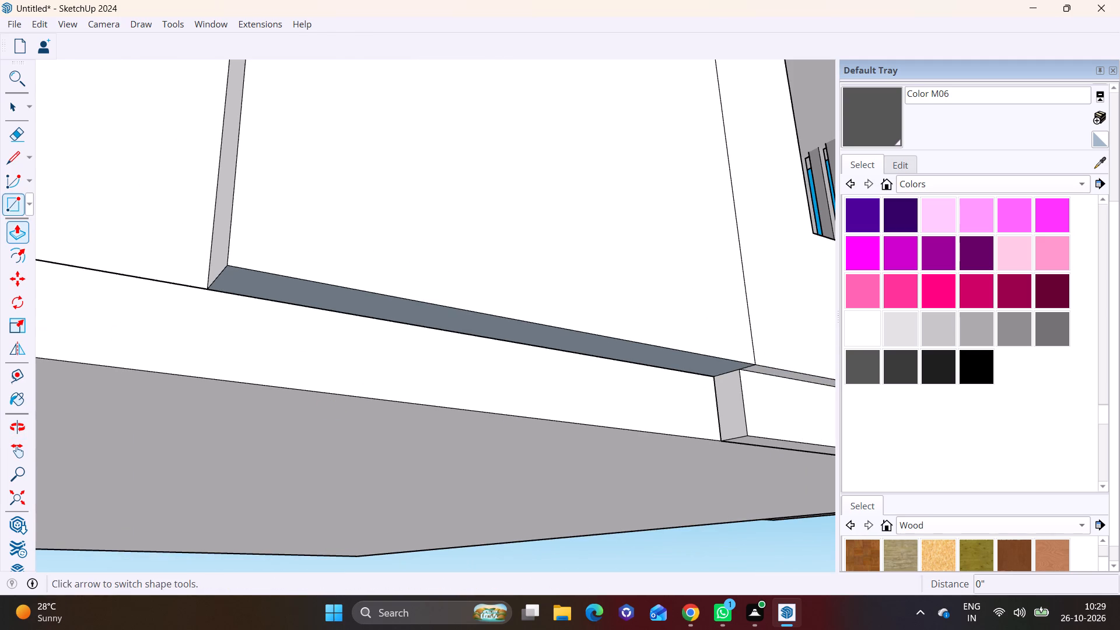
{"action": "left_click", "coordinate": [29, 205]}
{"action": "left_click", "coordinate": [37, 224]}
{"action": "scroll", "coordinate": [199, 268], "scroll_direction": "up", "scroll_amount": 4}
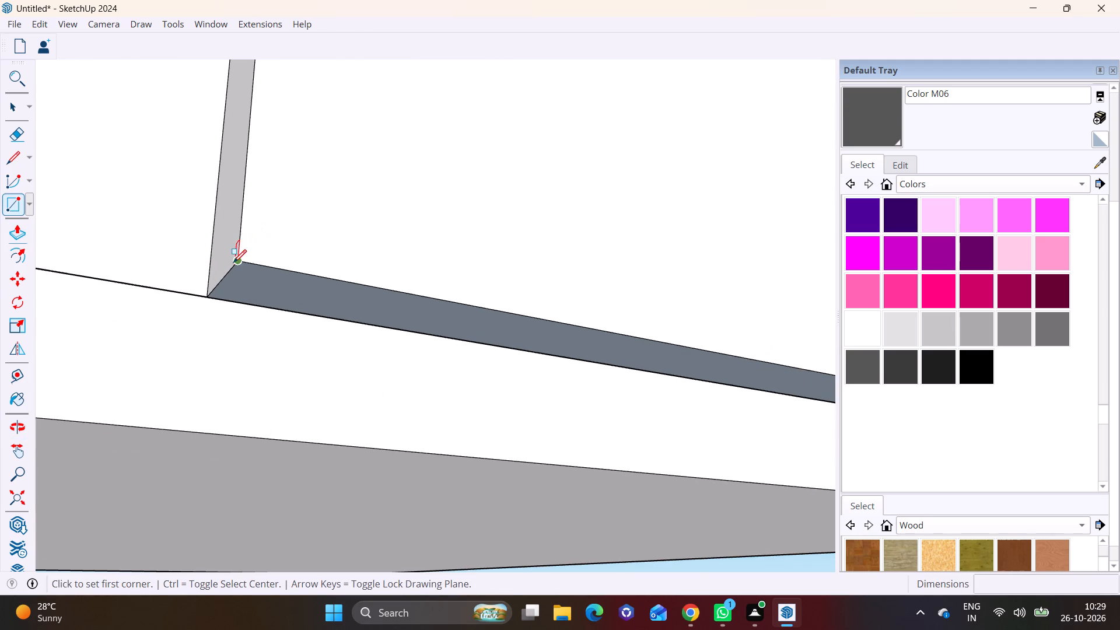
{"action": "left_click", "coordinate": [233, 262]}
{"action": "scroll", "coordinate": [316, 313], "scroll_direction": "down", "scroll_amount": 5}
{"action": "middle_click_drag", "start_coordinate": [392, 340], "coordinate": [64, 338], "text": "shift"}
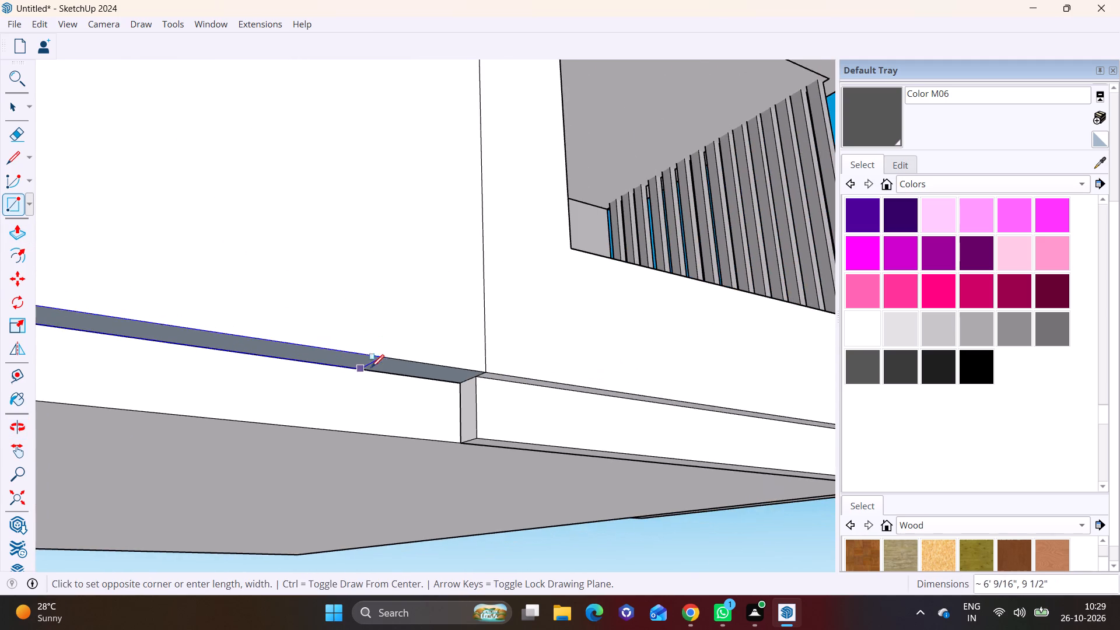
{"action": "scroll", "coordinate": [425, 378], "scroll_direction": "up", "scroll_amount": 8}
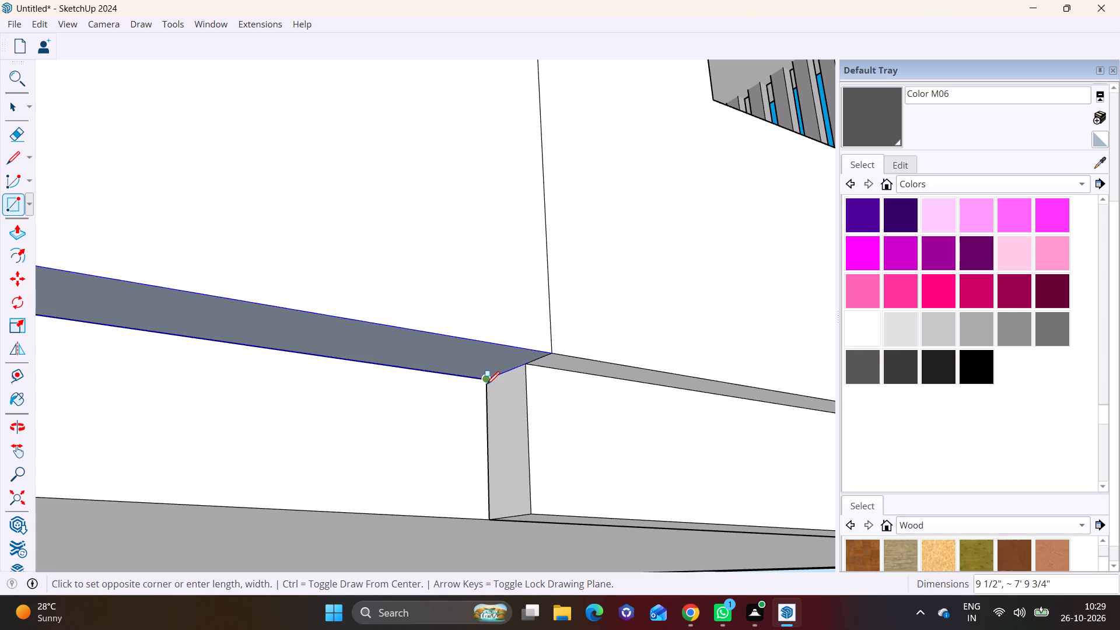
{"action": "left_click", "coordinate": [487, 384]}
{"action": "key", "text": "space"}
Pull the strip's bottom face down 1' to meet the bottom of the base slab.
{"action": "left_click", "coordinate": [397, 360]}
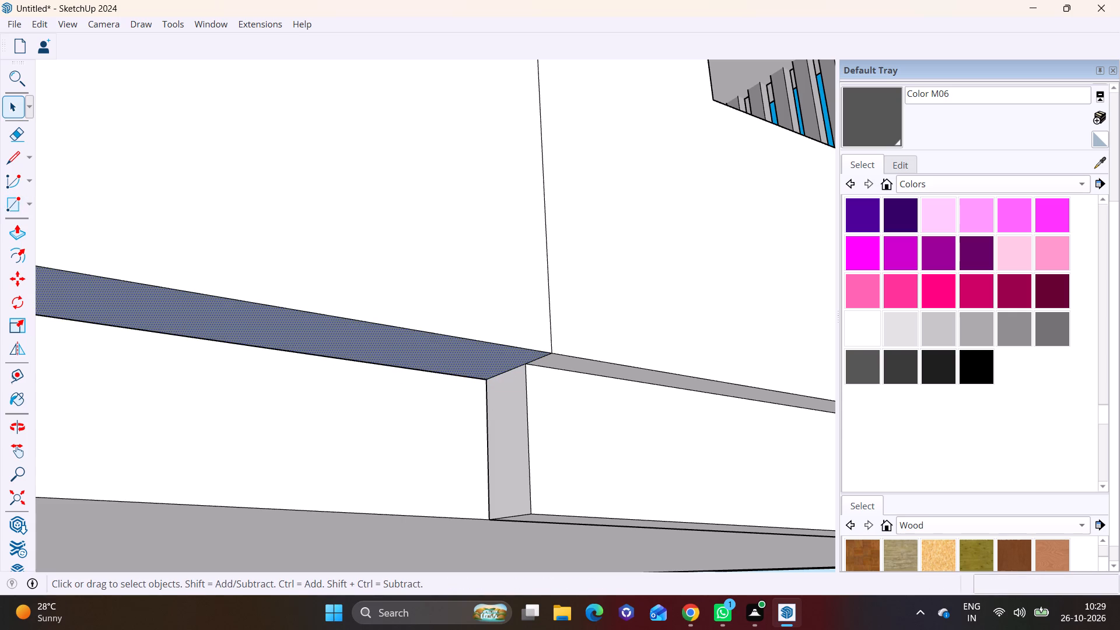
{"action": "left_click", "coordinate": [13, 226]}
{"action": "left_click", "coordinate": [190, 305]}
{"action": "scroll", "coordinate": [220, 408], "scroll_direction": "down", "scroll_amount": 5}
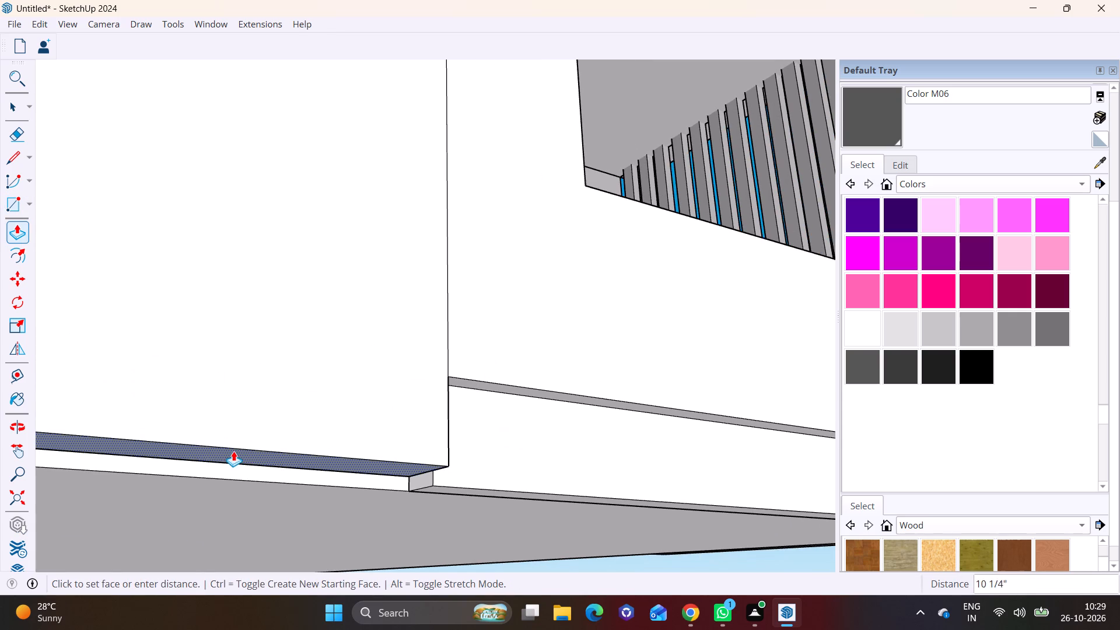
{"action": "middle_click_drag", "start_coordinate": [233, 452], "coordinate": [444, 379], "text": "shift"}
{"action": "middle_click_drag", "start_coordinate": [380, 393], "coordinate": [613, 242]}
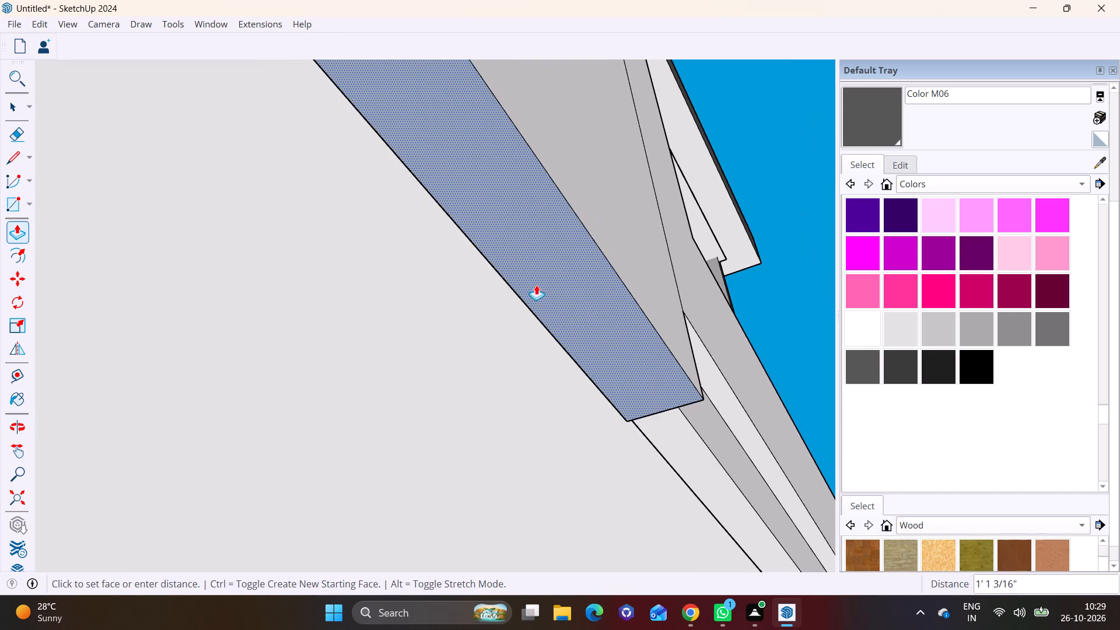
{"action": "left_click", "coordinate": [731, 541]}
Narrow the full-height strip by pushing its side face away from the balconies inward.
{"action": "scroll", "coordinate": [418, 334], "scroll_direction": "down", "scroll_amount": 4}
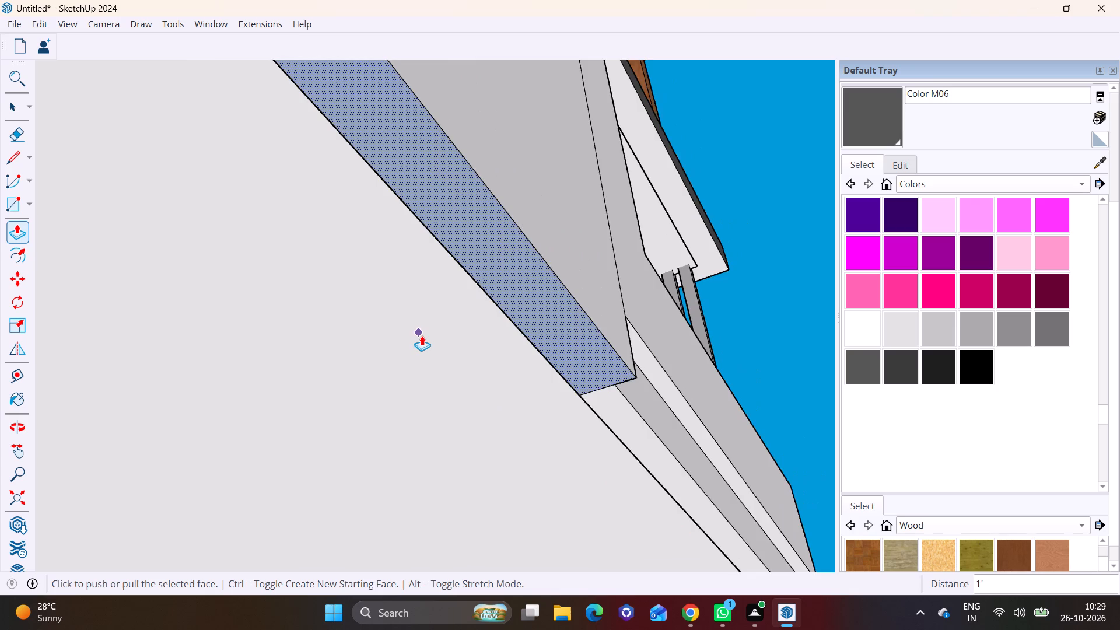
{"action": "scroll", "coordinate": [422, 335], "scroll_direction": "down", "scroll_amount": 7}
{"action": "middle_click_drag", "start_coordinate": [435, 276], "coordinate": [377, 477]}
{"action": "scroll", "coordinate": [393, 336], "scroll_direction": "down", "scroll_amount": 4}
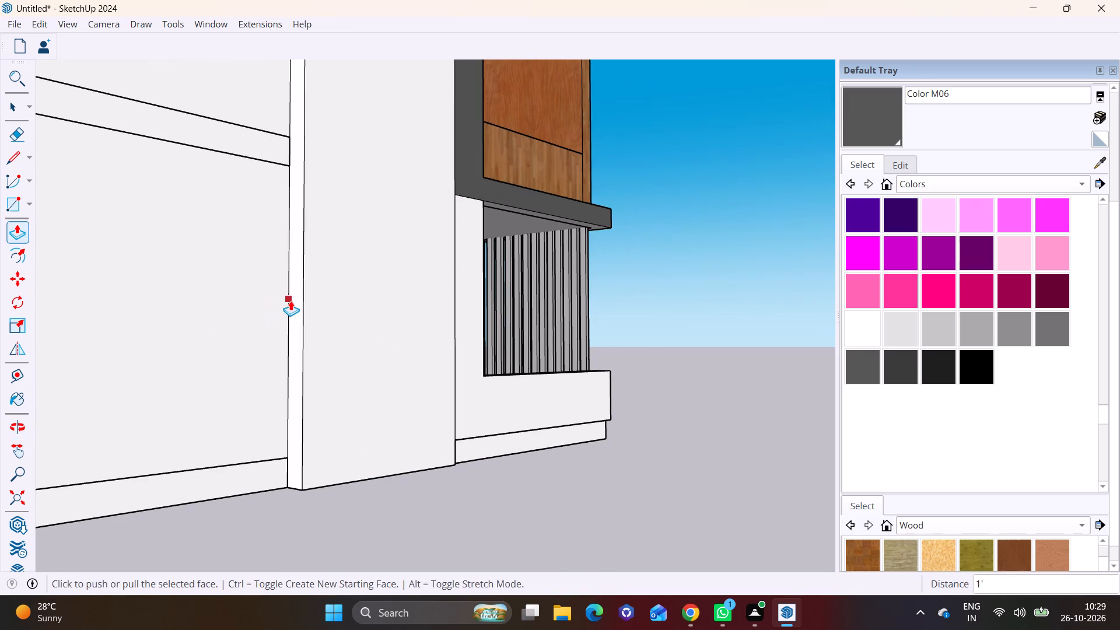
{"action": "key", "text": "space"}
{"action": "left_click", "coordinate": [294, 300]}
{"action": "left_click", "coordinate": [17, 228]}
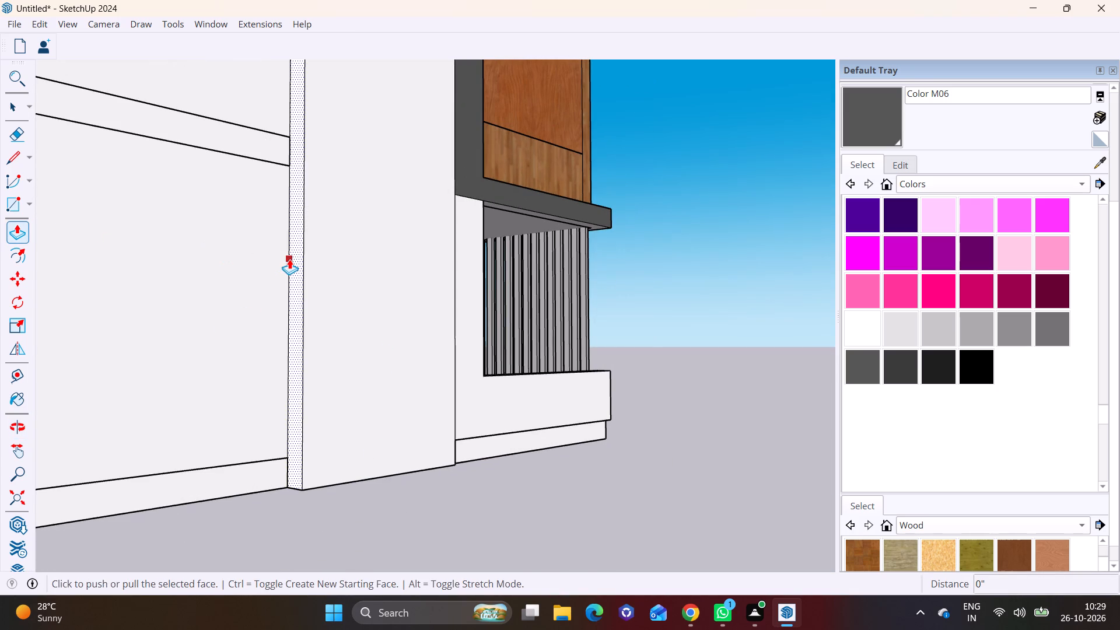
{"action": "left_click", "coordinate": [293, 262]}
{"action": "left_click", "coordinate": [349, 261]}
{"action": "key", "text": "space"}
{"action": "left_click_drag", "start_coordinate": [455, 501], "coordinate": [455, 496]}
Pull the strip's top face up from the roof slab's underside so the strip rises above the slab.
{"action": "scroll", "coordinate": [431, 414], "scroll_direction": "down", "scroll_amount": 6}
{"action": "middle_click_drag", "start_coordinate": [384, 381], "coordinate": [90, 387]}
{"action": "scroll", "coordinate": [330, 321], "scroll_direction": "down", "scroll_amount": 1}
{"action": "middle_click_drag", "start_coordinate": [330, 342], "coordinate": [324, 506], "text": "shift"}
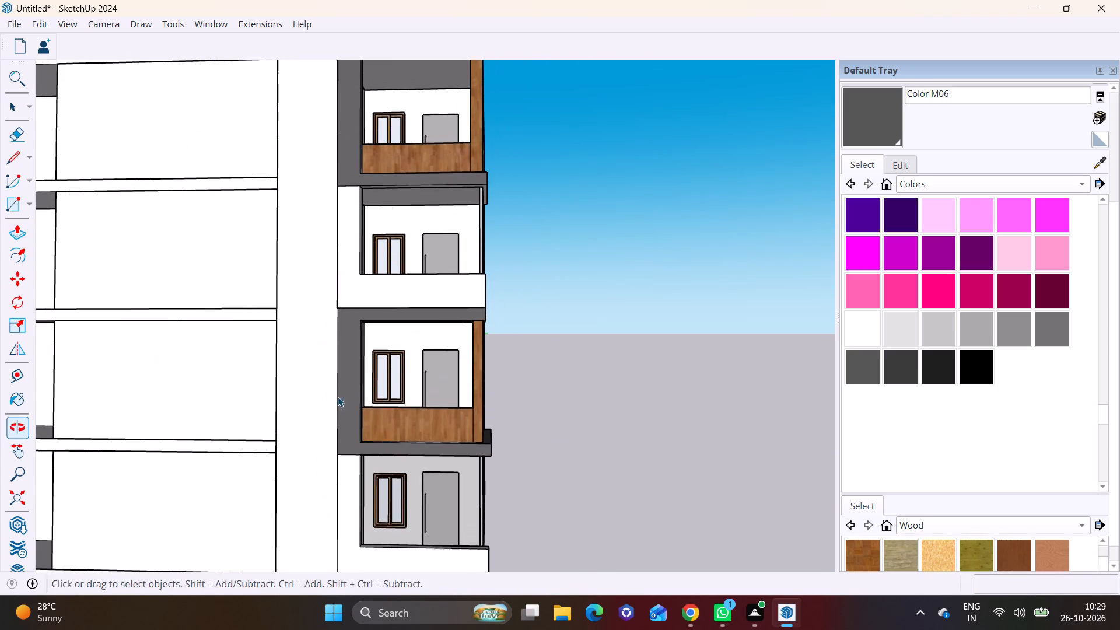
{"action": "middle_click_drag", "start_coordinate": [314, 283], "coordinate": [303, 418], "text": "shift"}
{"action": "middle_click_drag", "start_coordinate": [294, 229], "coordinate": [262, 379]}
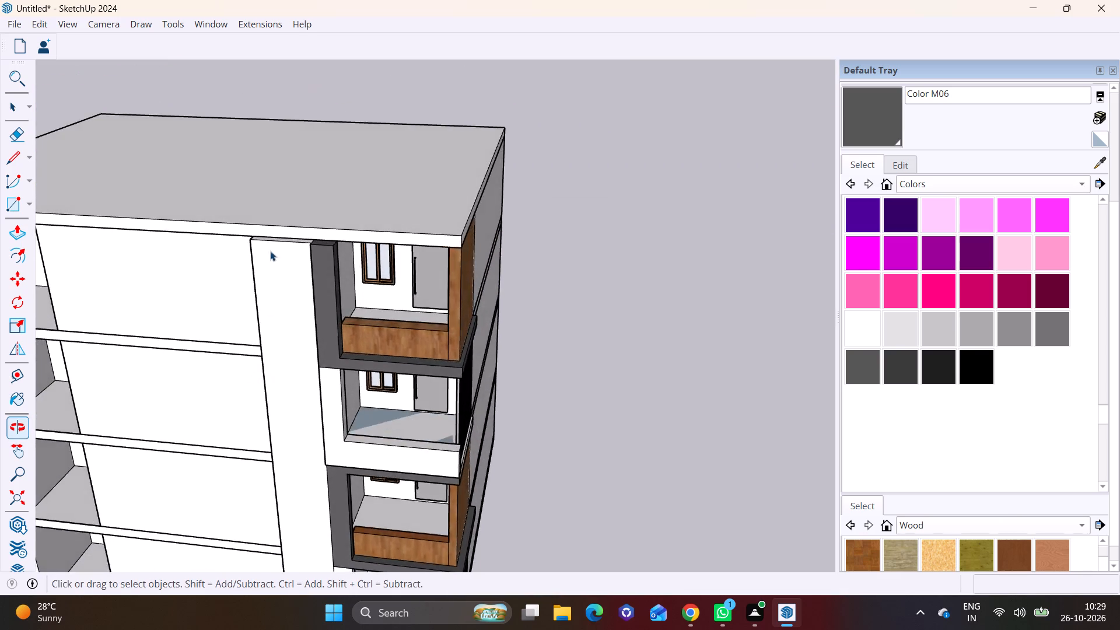
{"action": "scroll", "coordinate": [280, 222], "scroll_direction": "up", "scroll_amount": 11}
{"action": "left_click", "coordinate": [293, 260]}
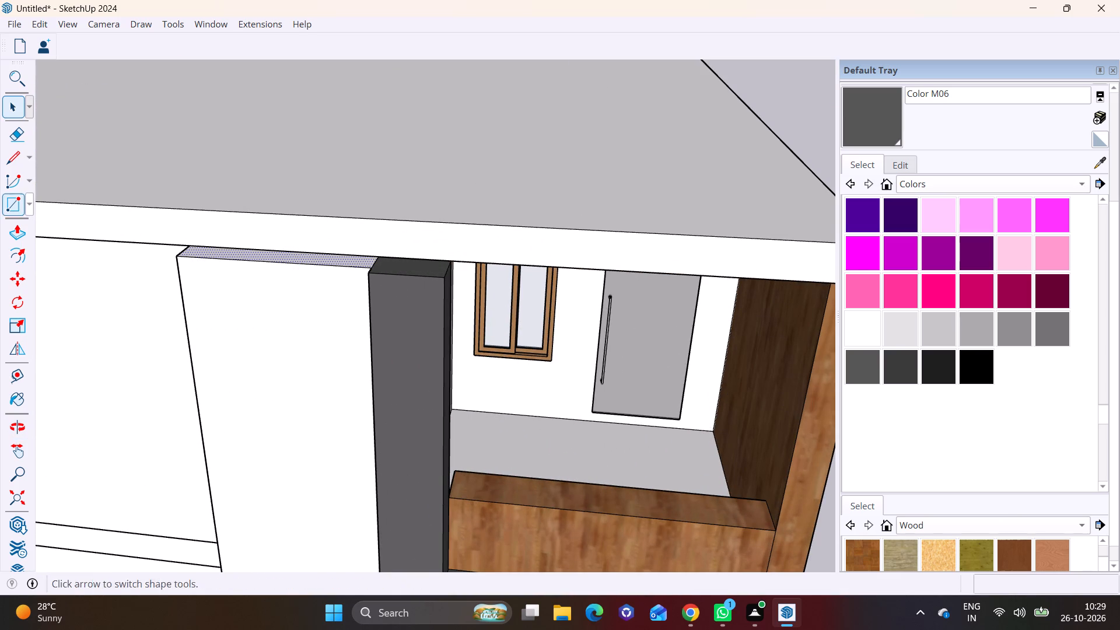
{"action": "left_click", "coordinate": [5, 230]}
{"action": "left_click", "coordinate": [27, 229]}
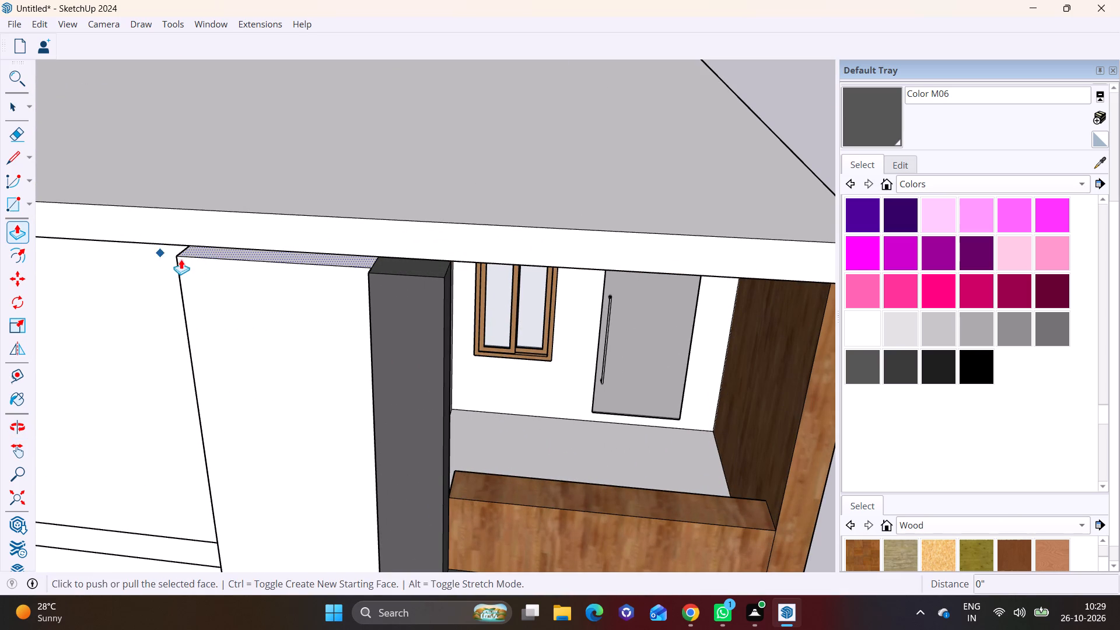
{"action": "left_click", "coordinate": [224, 253]}
{"action": "left_click", "coordinate": [244, 148]}
{"action": "key", "text": "space"}
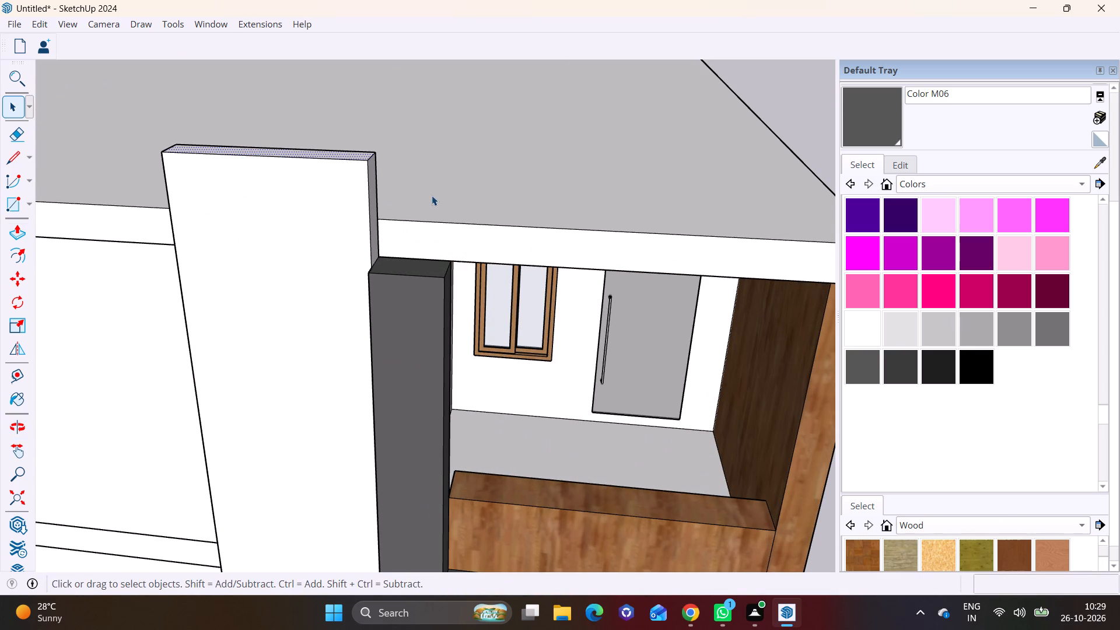
{"action": "left_click", "coordinate": [432, 195]}
Pull the top face of the top balcony's dark frame column up 1' 1/16" to the roof slab's upper edge.
{"action": "middle_click_drag", "start_coordinate": [268, 324], "coordinate": [277, 270]}
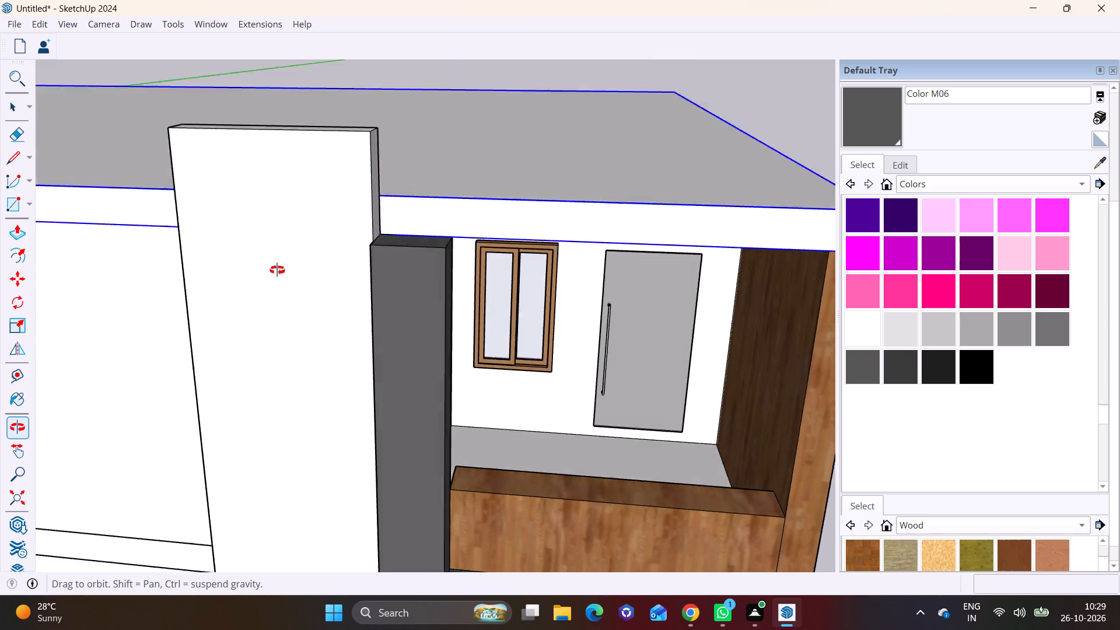
{"action": "middle_click_drag", "start_coordinate": [277, 270], "coordinate": [86, 243]}
{"action": "scroll", "coordinate": [206, 272], "scroll_direction": "down", "scroll_amount": 3}
{"action": "middle_click_drag", "start_coordinate": [223, 276], "coordinate": [198, 184], "text": "shift"}
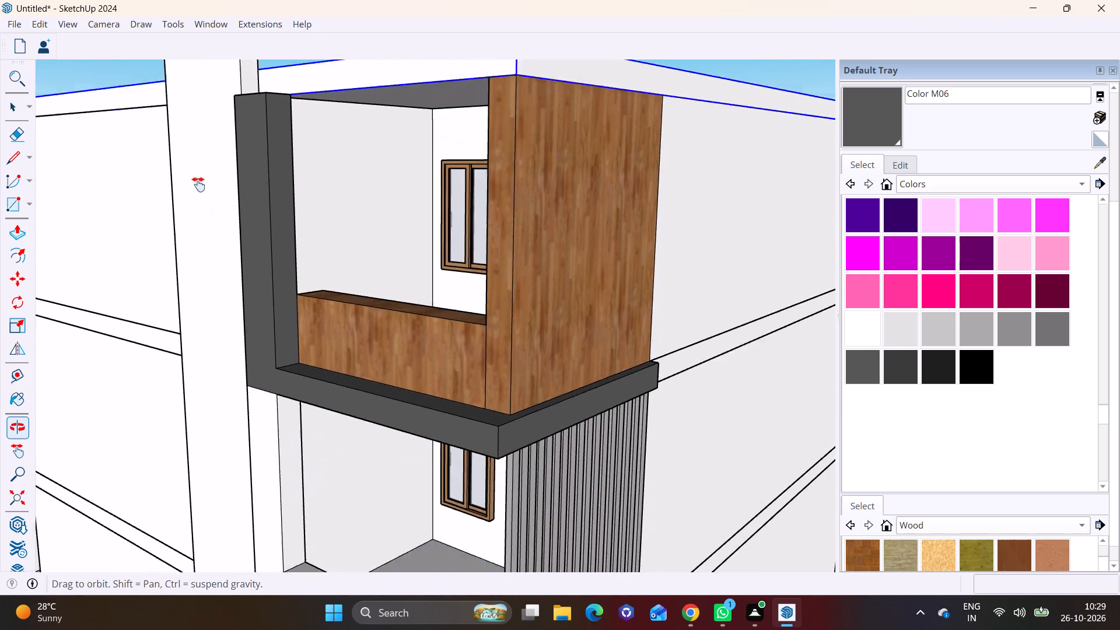
{"action": "middle_click_drag", "start_coordinate": [198, 184], "coordinate": [68, 328], "text": "shift"}
{"action": "left_click", "coordinate": [310, 156]}
{"action": "middle_click_drag", "start_coordinate": [287, 296], "coordinate": [333, 289]}
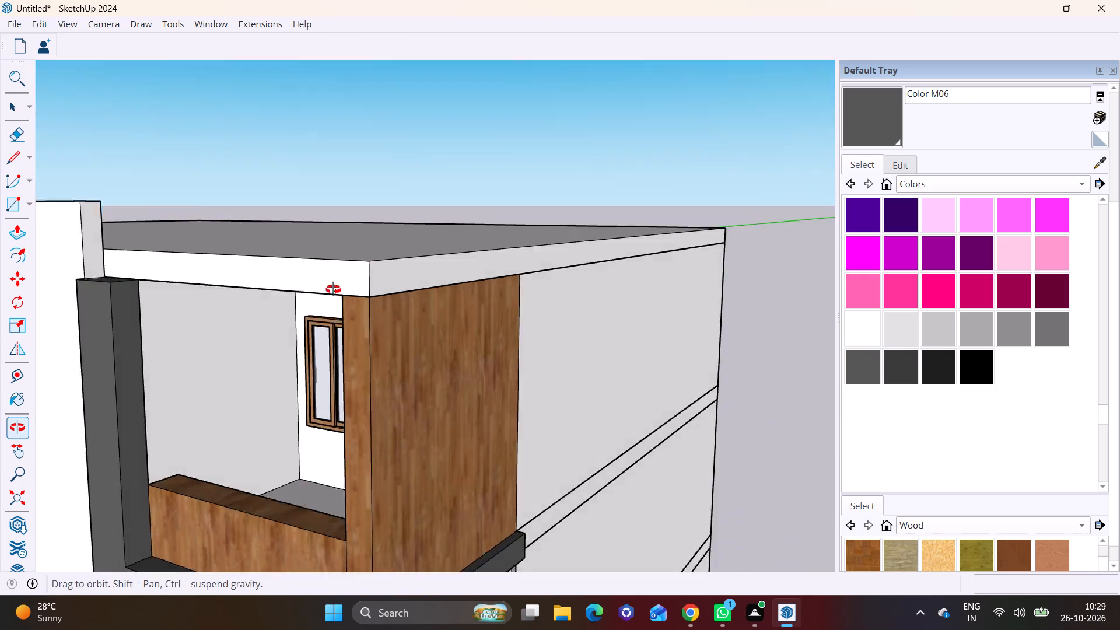
{"action": "middle_click_drag", "start_coordinate": [333, 289], "coordinate": [342, 388]}
{"action": "scroll", "coordinate": [107, 334], "scroll_direction": "up", "scroll_amount": 6}
{"action": "left_click", "coordinate": [110, 323]}
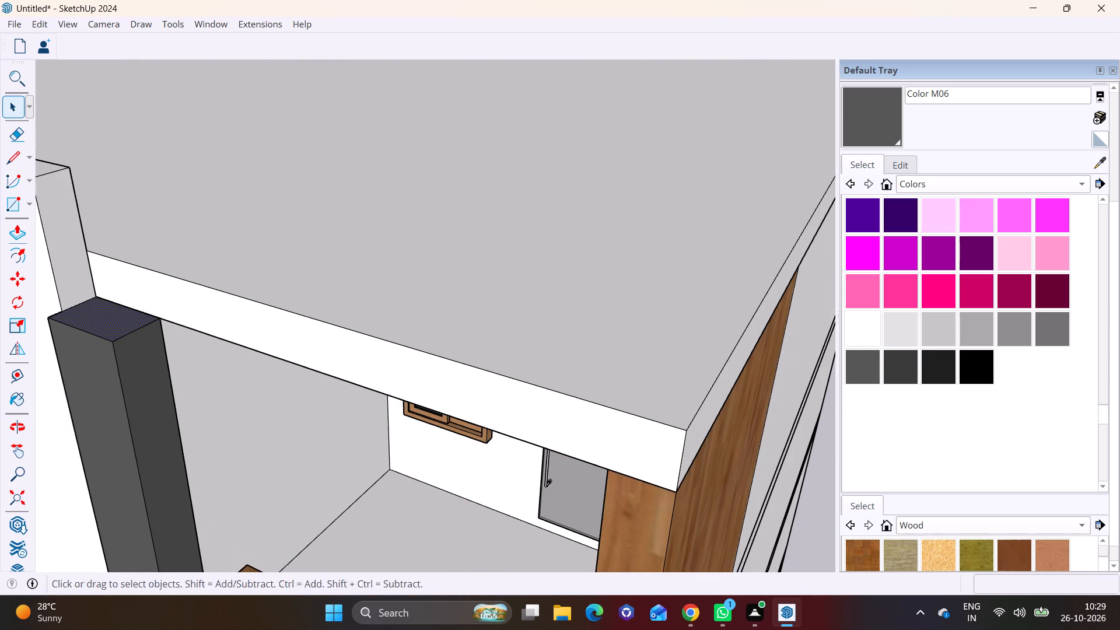
{"action": "left_click", "coordinate": [22, 236]}
{"action": "left_click", "coordinate": [94, 324]}
{"action": "left_click", "coordinate": [200, 283]}
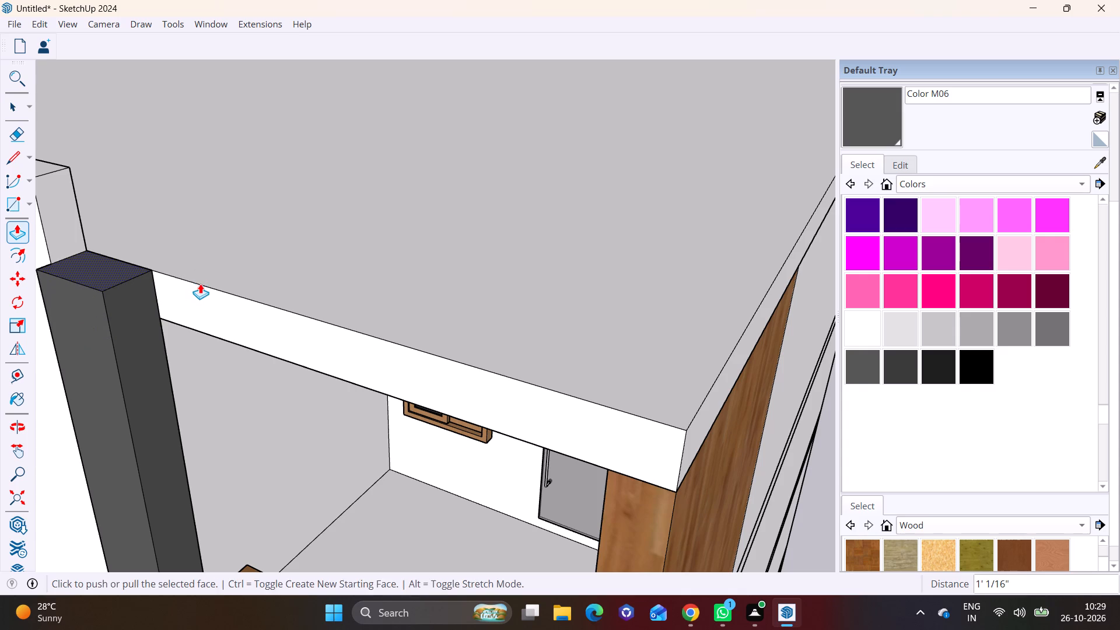
Draw a rectangle matching the roof slab's thickness at the top of the dark frame column's side face.
{"action": "middle_click_drag", "start_coordinate": [149, 296], "coordinate": [85, 275]}
{"action": "middle_click_drag", "start_coordinate": [83, 269], "coordinate": [216, 247], "text": "shift"}
{"action": "scroll", "coordinate": [225, 247], "scroll_direction": "up", "scroll_amount": 3}
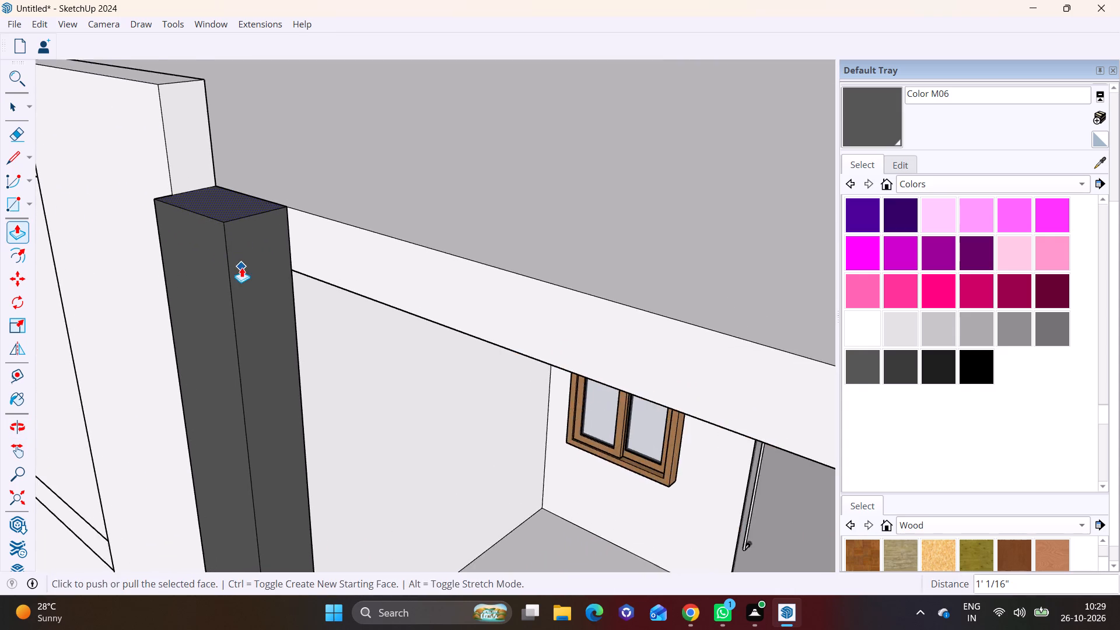
{"action": "middle_click_drag", "start_coordinate": [242, 267], "coordinate": [193, 203]}
{"action": "scroll", "coordinate": [240, 267], "scroll_direction": "up", "scroll_amount": 1}
{"action": "left_click", "coordinate": [32, 207]}
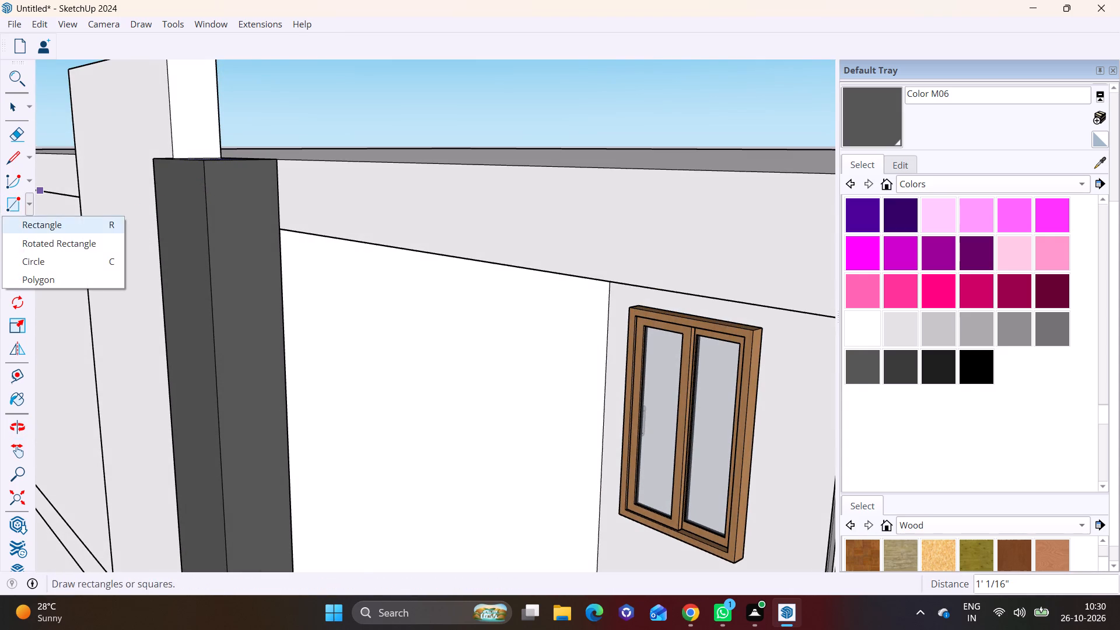
{"action": "left_click", "coordinate": [34, 219]}
{"action": "left_click", "coordinate": [205, 164]}
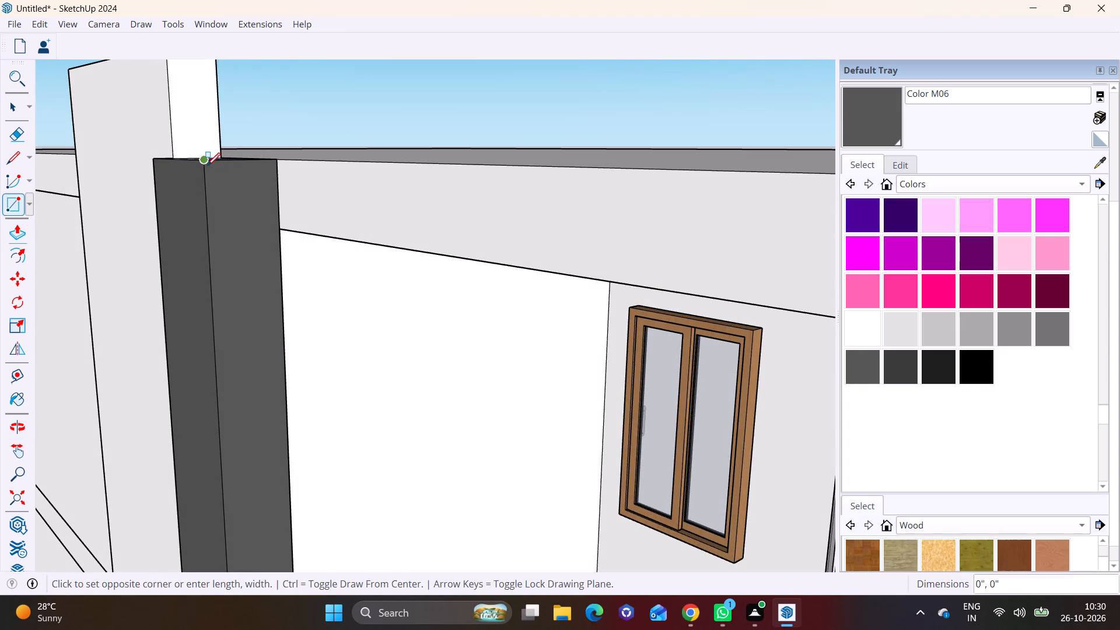
{"action": "left_click", "coordinate": [279, 228]}
{"action": "key", "text": "space"}
{"action": "left_click", "coordinate": [256, 202]}
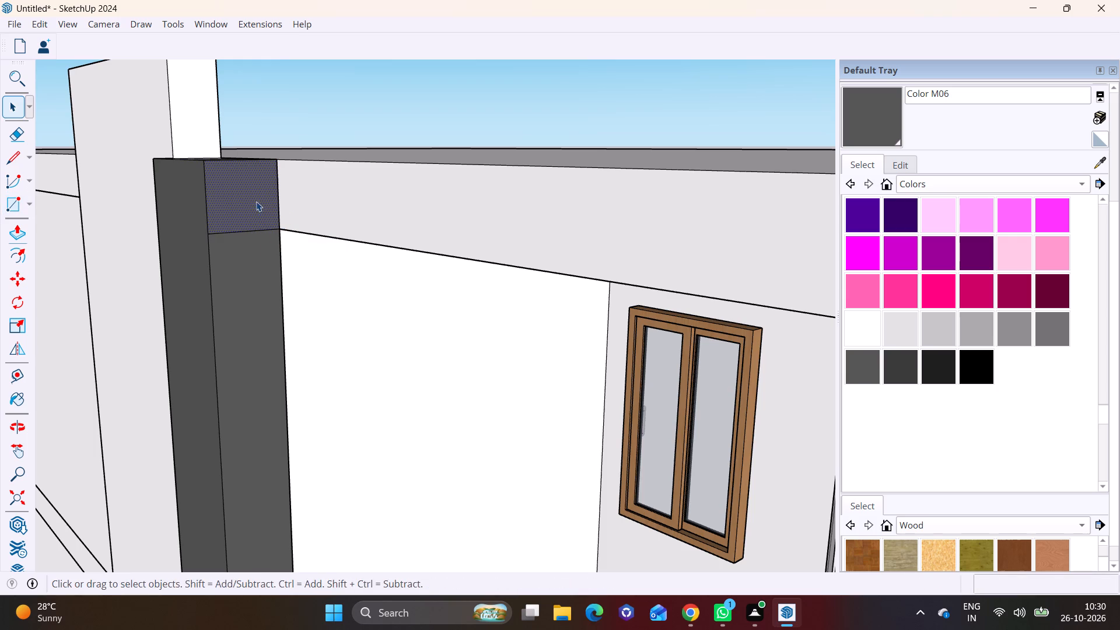
Pull the rectangle across the front of the roof slab to just past its corner, forming the top beam.
{"action": "left_click", "coordinate": [15, 235]}
{"action": "left_click", "coordinate": [237, 204]}
{"action": "left_click_drag", "start_coordinate": [237, 197], "coordinate": [646, 216]}
{"action": "scroll", "coordinate": [651, 244], "scroll_direction": "down", "scroll_amount": 9}
{"action": "middle_click_drag", "start_coordinate": [655, 267], "coordinate": [285, 238], "text": "shift"}
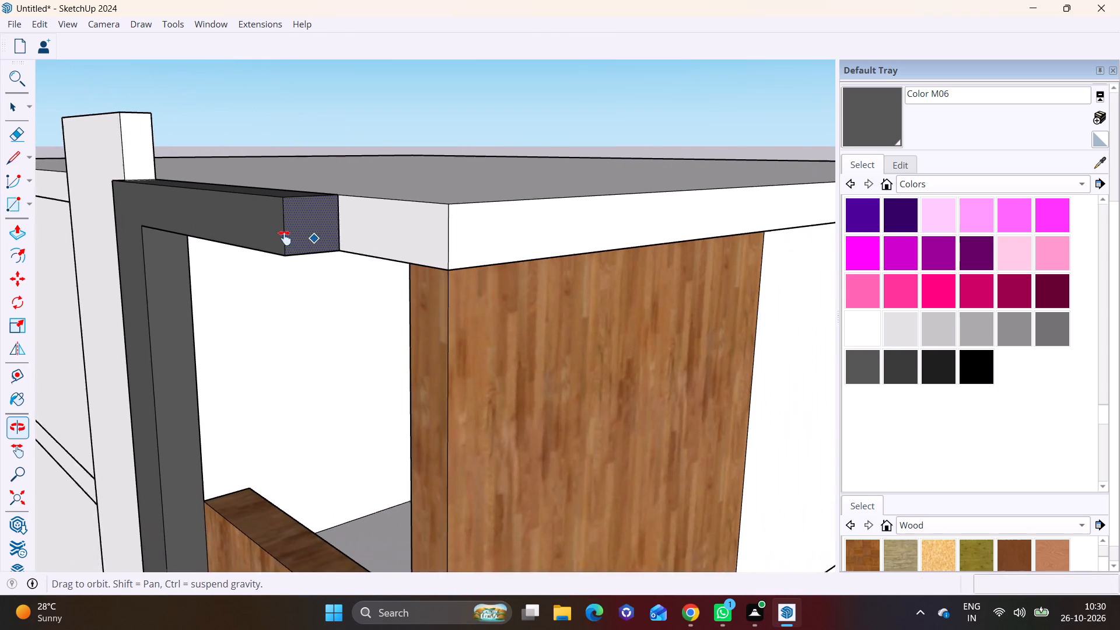
{"action": "middle_click_drag", "start_coordinate": [285, 238], "coordinate": [264, 238], "text": "shift"}
{"action": "left_click_drag", "start_coordinate": [265, 220], "coordinate": [386, 236]}
{"action": "left_click", "coordinate": [386, 236]}
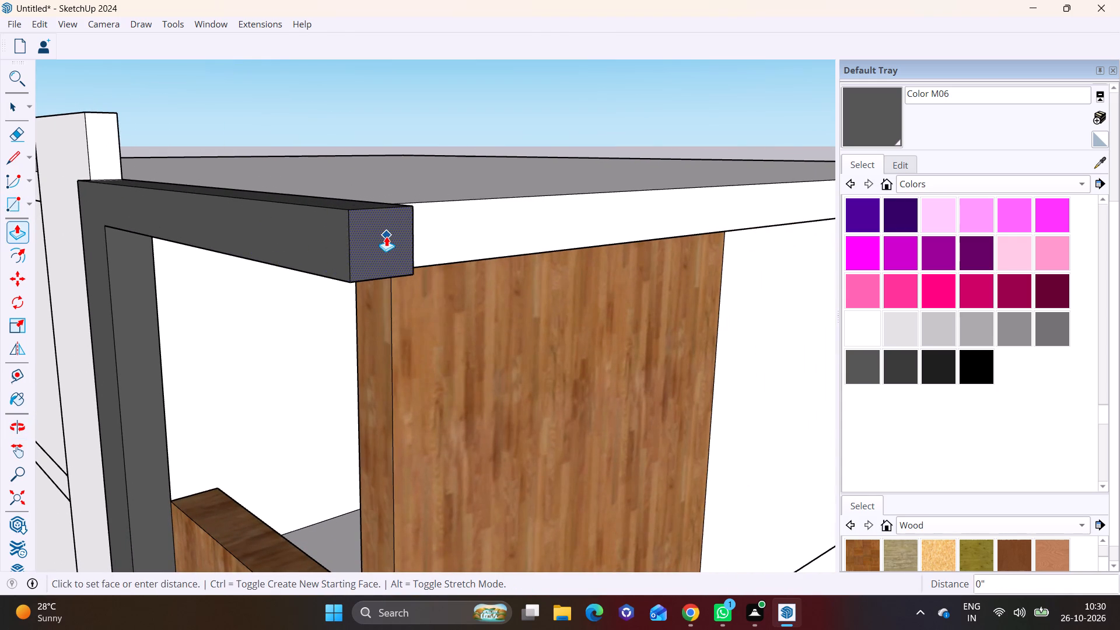
{"action": "middle_click_drag", "start_coordinate": [397, 236], "coordinate": [0, 271]}
{"action": "scroll", "coordinate": [145, 234], "scroll_direction": "up", "scroll_amount": 2}
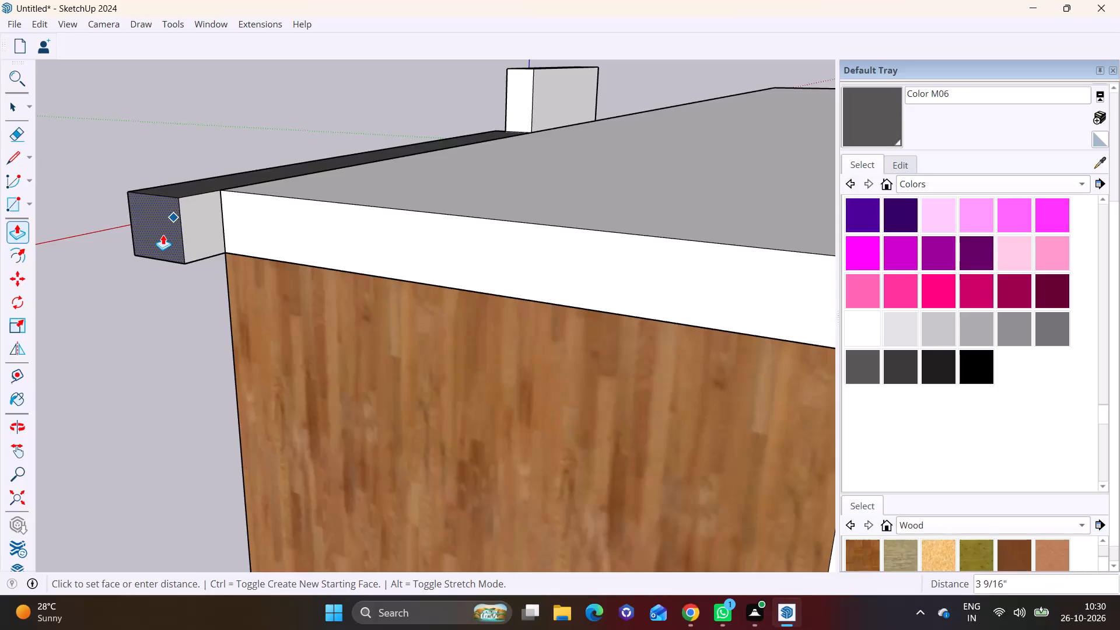
{"action": "left_click_drag", "start_coordinate": [163, 235], "coordinate": [170, 233]}
Outline the beam's projecting back face and pull it about 6' 2 3/4" along the roof slab's side.
{"action": "key", "text": "space"}
{"action": "left_click", "coordinate": [33, 202]}
{"action": "left_click", "coordinate": [32, 216]}
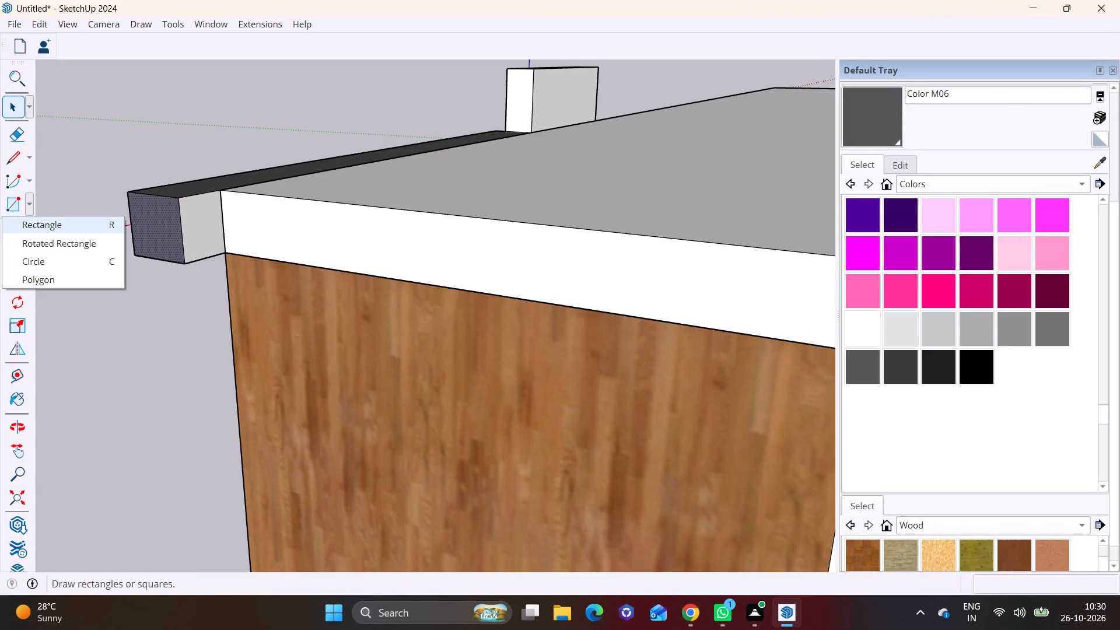
{"action": "left_click", "coordinate": [180, 200]}
{"action": "left_click", "coordinate": [222, 253]}
{"action": "key", "text": "space"}
{"action": "left_click", "coordinate": [196, 230]}
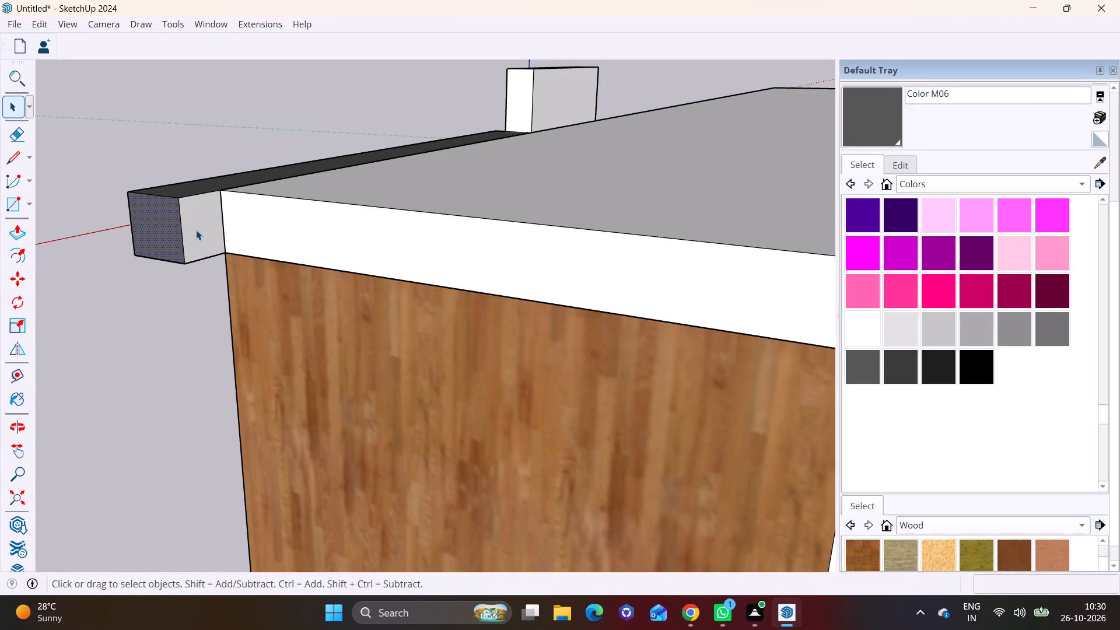
{"action": "left_click", "coordinate": [19, 233]}
{"action": "left_click", "coordinate": [190, 230]}
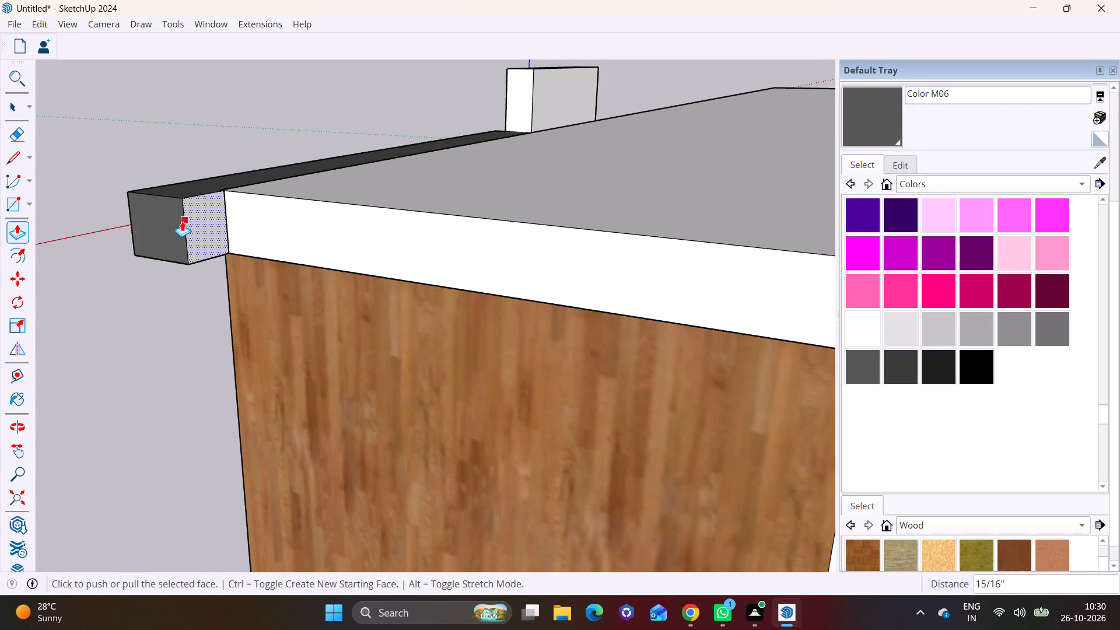
{"action": "left_click_drag", "start_coordinate": [197, 212], "coordinate": [591, 269]}
{"action": "scroll", "coordinate": [591, 269], "scroll_direction": "down", "scroll_amount": 9}
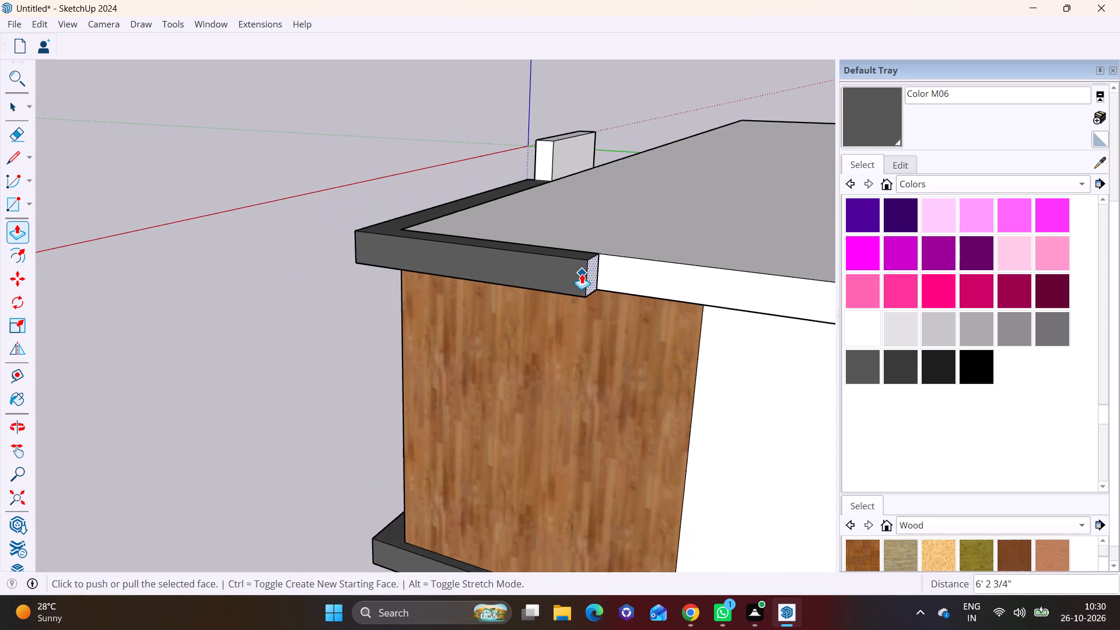
{"action": "scroll", "coordinate": [582, 274], "scroll_direction": "down", "scroll_amount": 4}
Adjust the side beam's end face with Push/Pull to line up with the back edge of the wood-clad wall.
{"action": "middle_click_drag", "start_coordinate": [576, 274], "coordinate": [325, 318], "text": "shift"}
{"action": "scroll", "coordinate": [373, 330], "scroll_direction": "up", "scroll_amount": 2}
{"action": "middle_click_drag", "start_coordinate": [345, 325], "coordinate": [230, 318]}
{"action": "left_click_drag", "start_coordinate": [233, 294], "coordinate": [294, 375]}
{"action": "left_click_drag", "start_coordinate": [294, 375], "coordinate": [306, 377]}
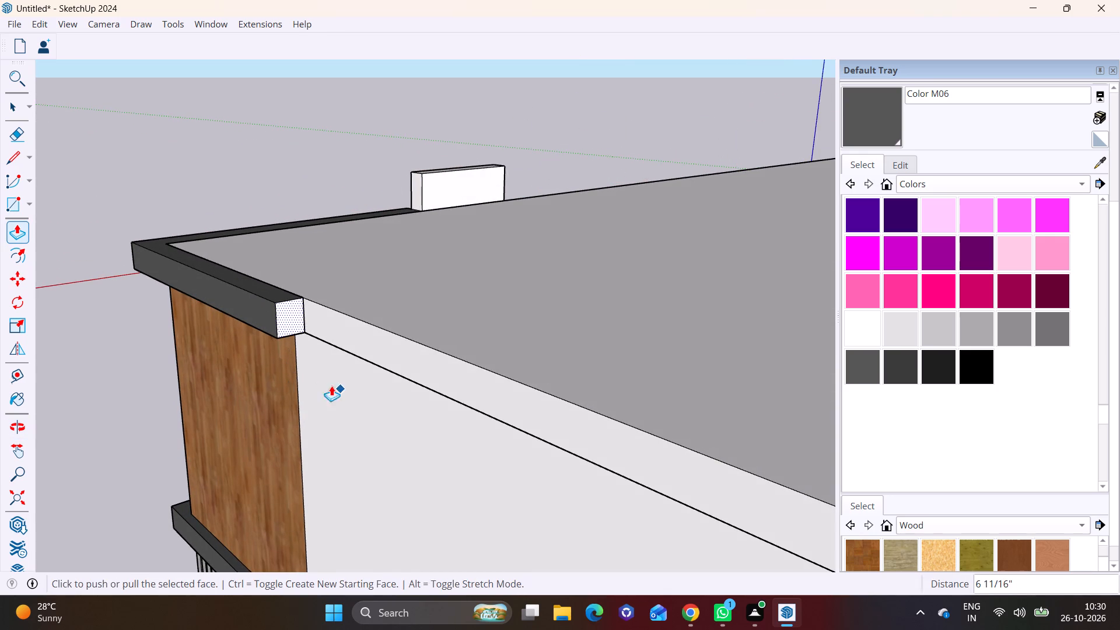
{"action": "left_click", "coordinate": [293, 384]}
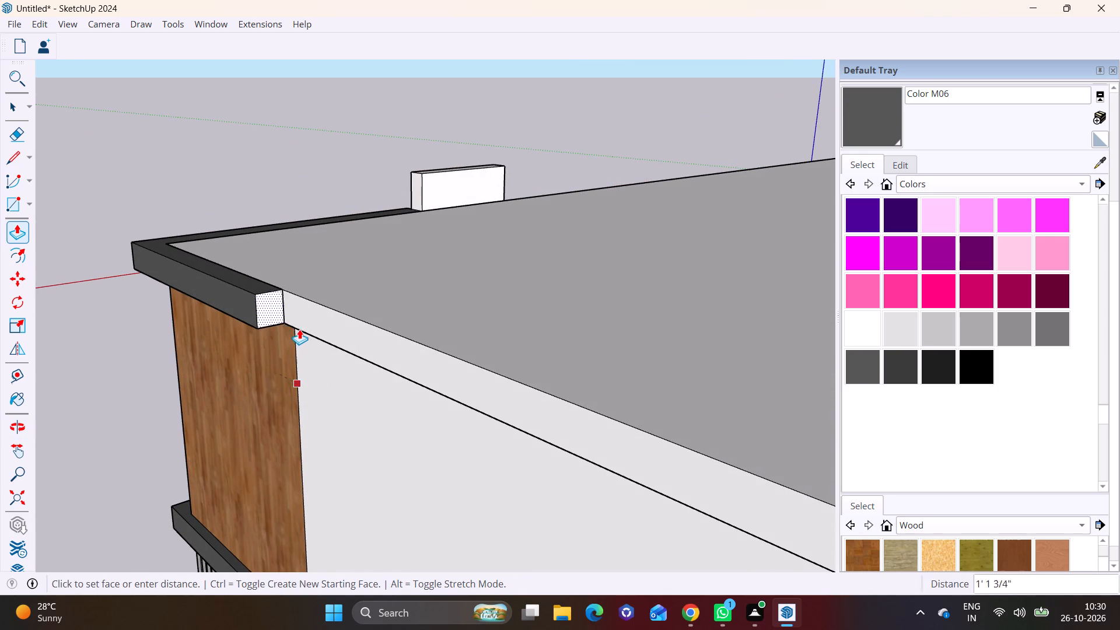
{"action": "left_click", "coordinate": [293, 359]}
{"action": "key", "text": "space"}
{"action": "middle_click_drag", "start_coordinate": [233, 339], "coordinate": [274, 247]}
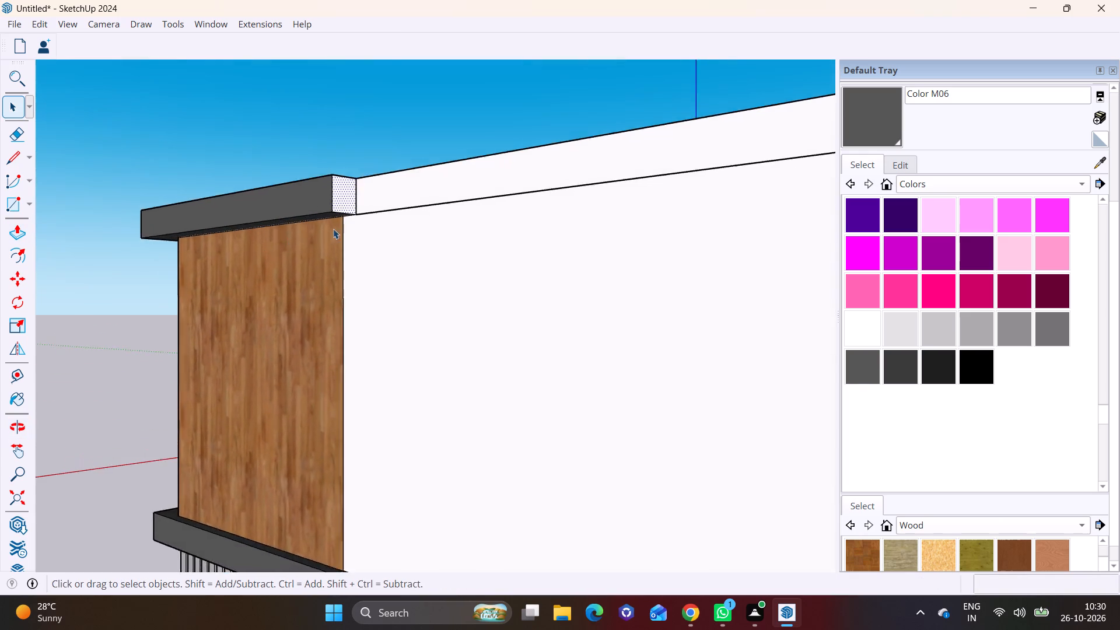
{"action": "scroll", "coordinate": [339, 227], "scroll_direction": "up", "scroll_amount": 3}
{"action": "left_click", "coordinate": [351, 187]}
{"action": "left_click", "coordinate": [16, 227]}
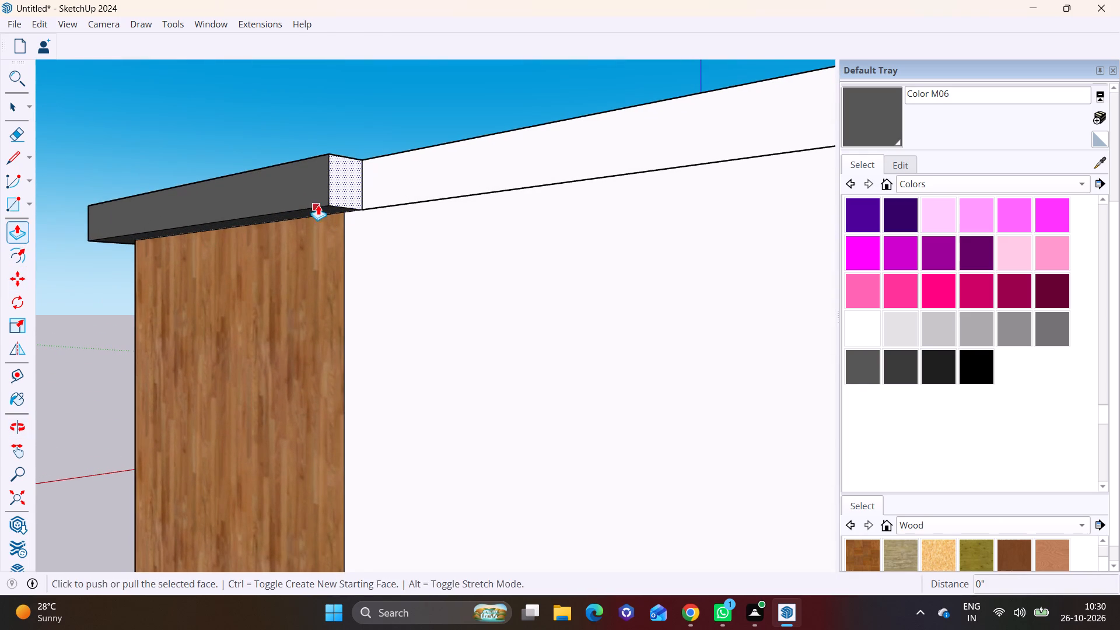
{"action": "left_click", "coordinate": [376, 191]}
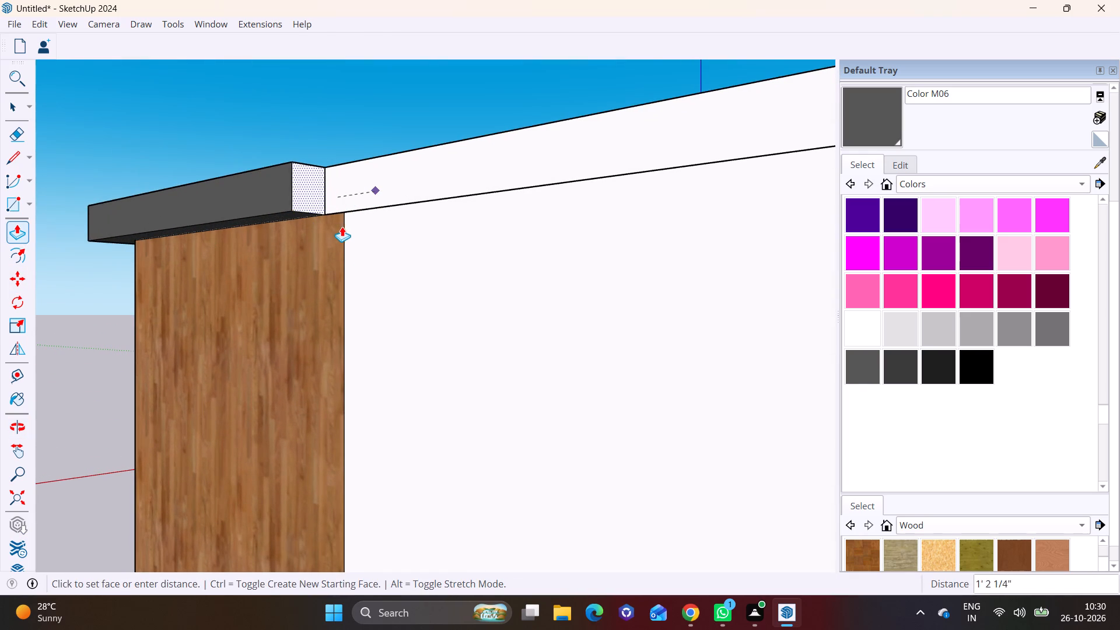
{"action": "left_click", "coordinate": [345, 229]}
{"action": "left_click", "coordinate": [318, 193]}
{"action": "left_click", "coordinate": [342, 244]}
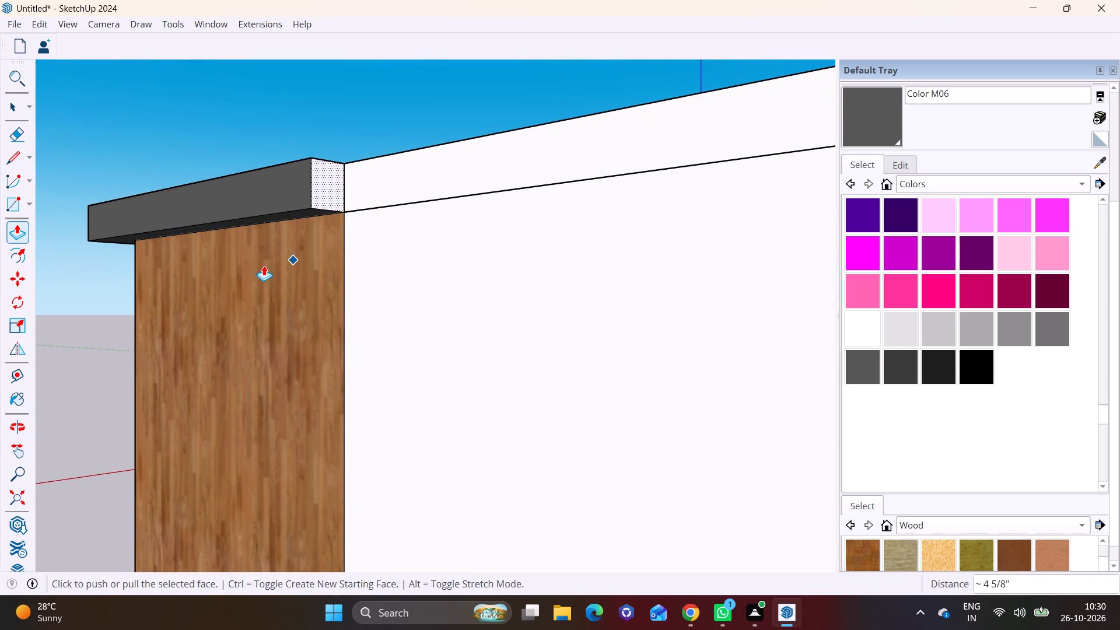
{"action": "key", "text": "space"}
{"action": "left_click", "coordinate": [93, 301]}
Paint the white end faces of the roof beam and of the dark band below the top balcony with Color M06.
{"action": "scroll", "coordinate": [110, 298], "scroll_direction": "down", "scroll_amount": 12}
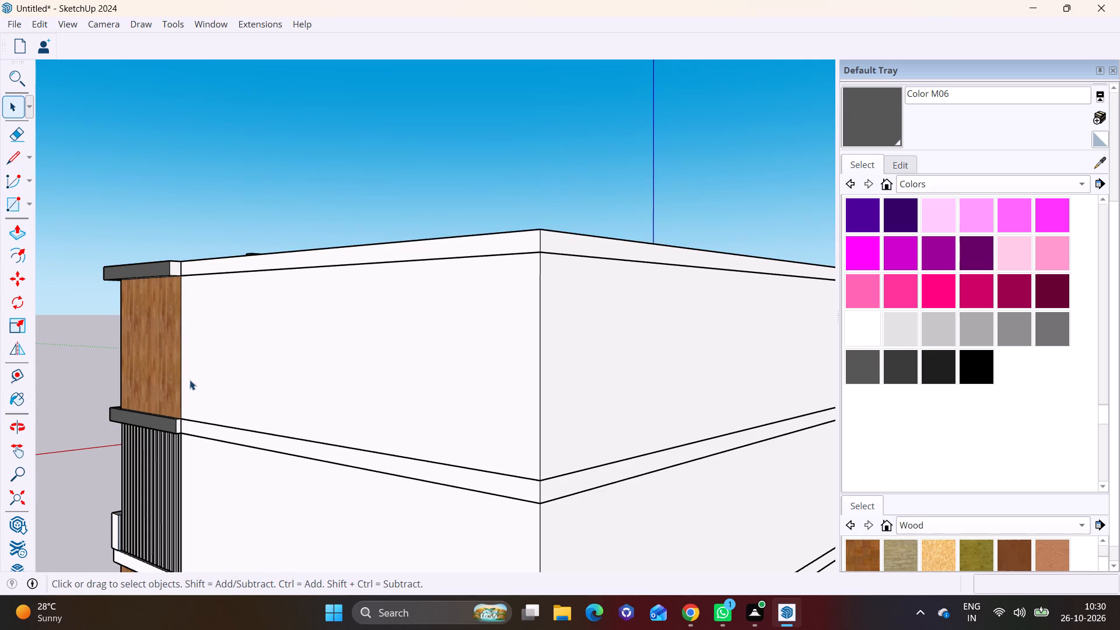
{"action": "middle_click_drag", "start_coordinate": [184, 372], "coordinate": [183, 303], "text": "shift"}
{"action": "scroll", "coordinate": [181, 368], "scroll_direction": "up", "scroll_amount": 1, "text": "shift"}
{"action": "scroll", "coordinate": [183, 288], "scroll_direction": "up", "scroll_amount": 2}
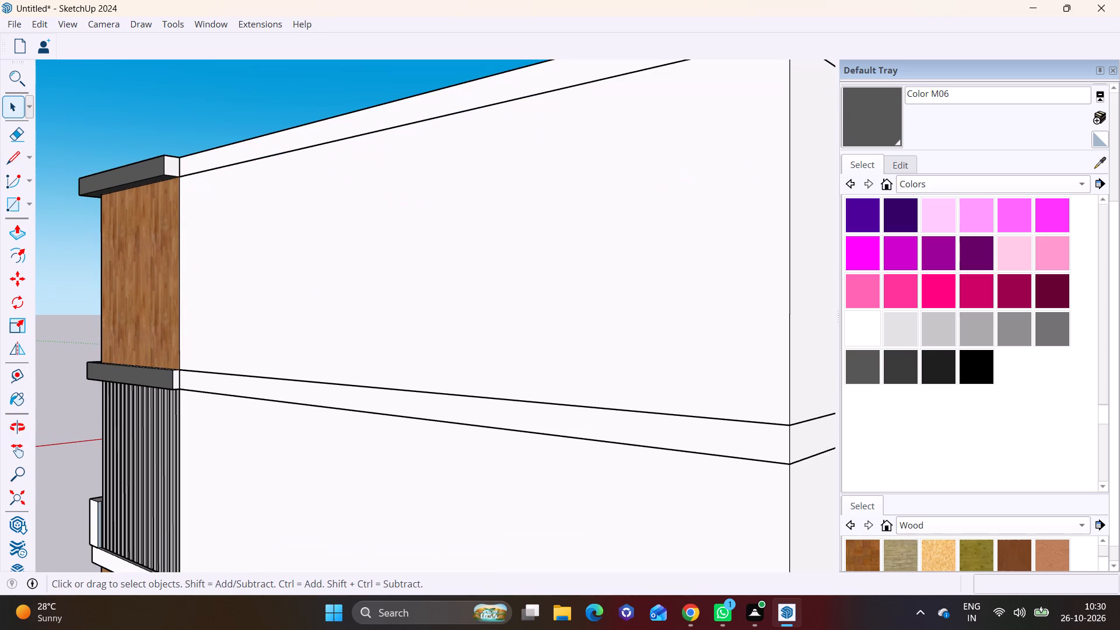
{"action": "left_click", "coordinate": [868, 128]}
{"action": "left_click", "coordinate": [171, 171]}
{"action": "scroll", "coordinate": [191, 379], "scroll_direction": "up", "scroll_amount": 3}
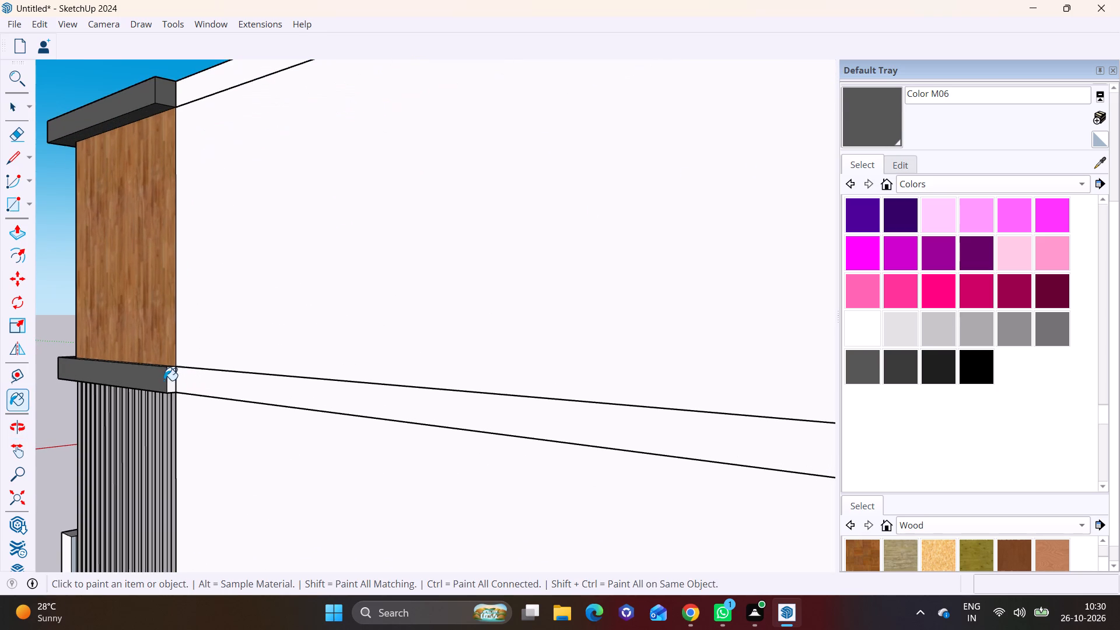
{"action": "left_click", "coordinate": [172, 376]}
{"action": "scroll", "coordinate": [184, 428], "scroll_direction": "down", "scroll_amount": 3}
Paint the white end of the band above the ground-floor slats and the base band beneath them with Color M06.
{"action": "middle_click_drag", "start_coordinate": [191, 438], "coordinate": [178, 164], "text": "shift"}
{"action": "scroll", "coordinate": [176, 306], "scroll_direction": "up", "scroll_amount": 2}
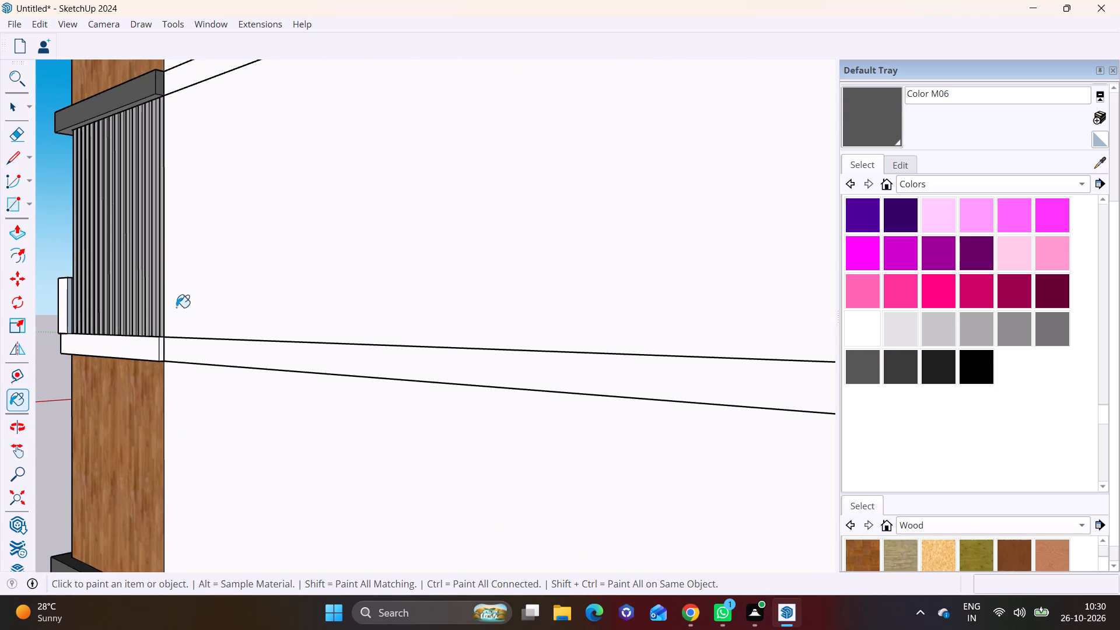
{"action": "scroll", "coordinate": [120, 363], "scroll_direction": "down", "scroll_amount": 6}
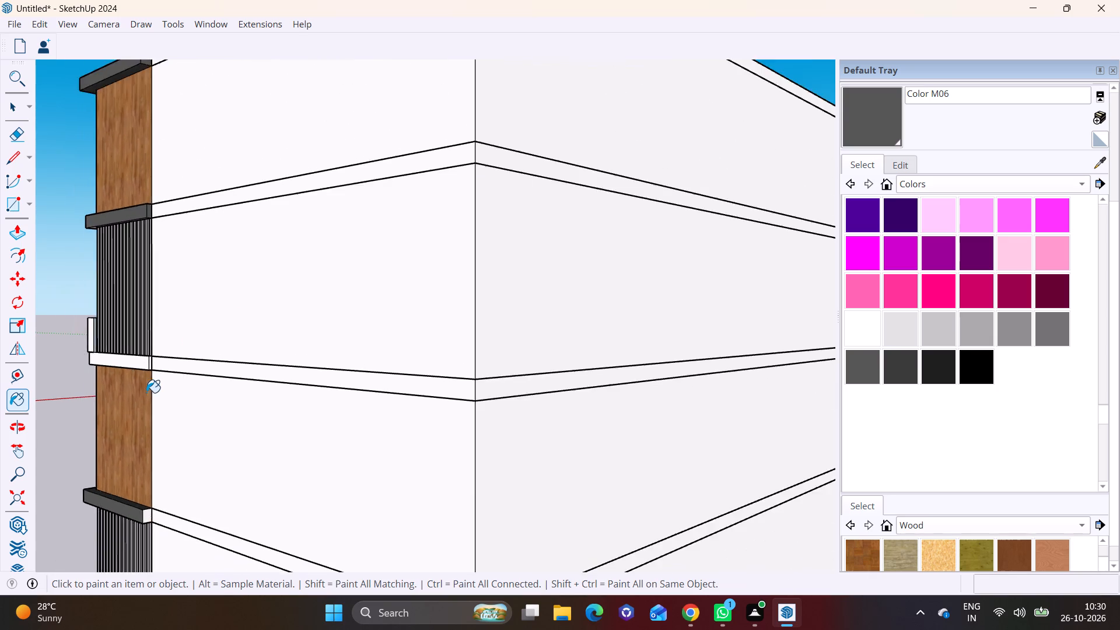
{"action": "middle_click_drag", "start_coordinate": [148, 388], "coordinate": [188, 189], "text": "shift"}
{"action": "scroll", "coordinate": [187, 376], "scroll_direction": "up", "scroll_amount": 4}
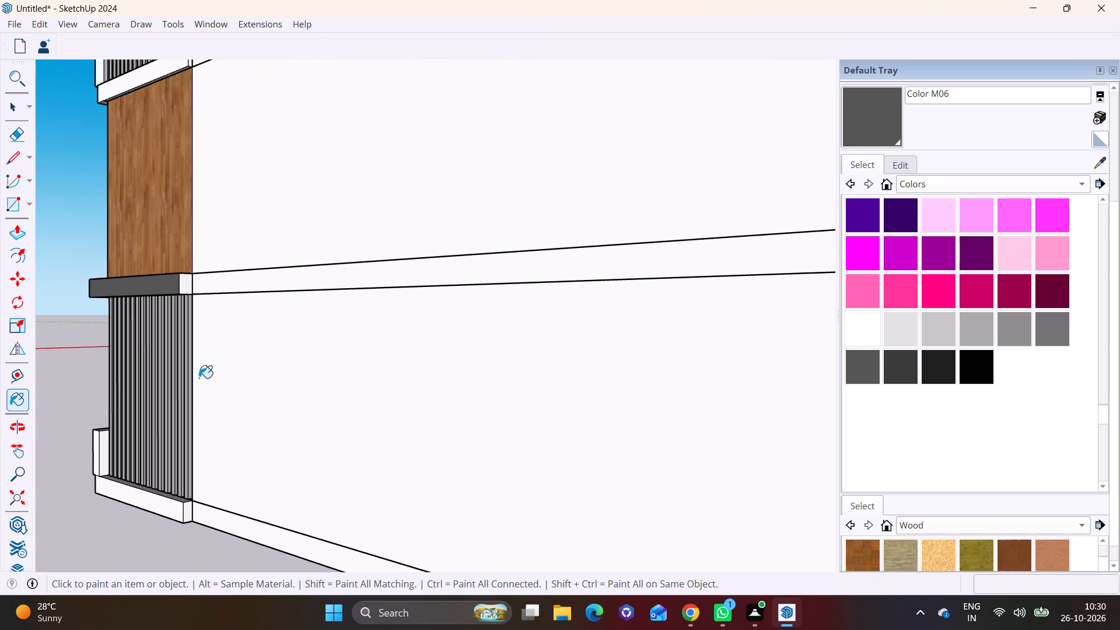
{"action": "left_click", "coordinate": [184, 292]}
{"action": "scroll", "coordinate": [177, 364], "scroll_direction": "down", "scroll_amount": 1}
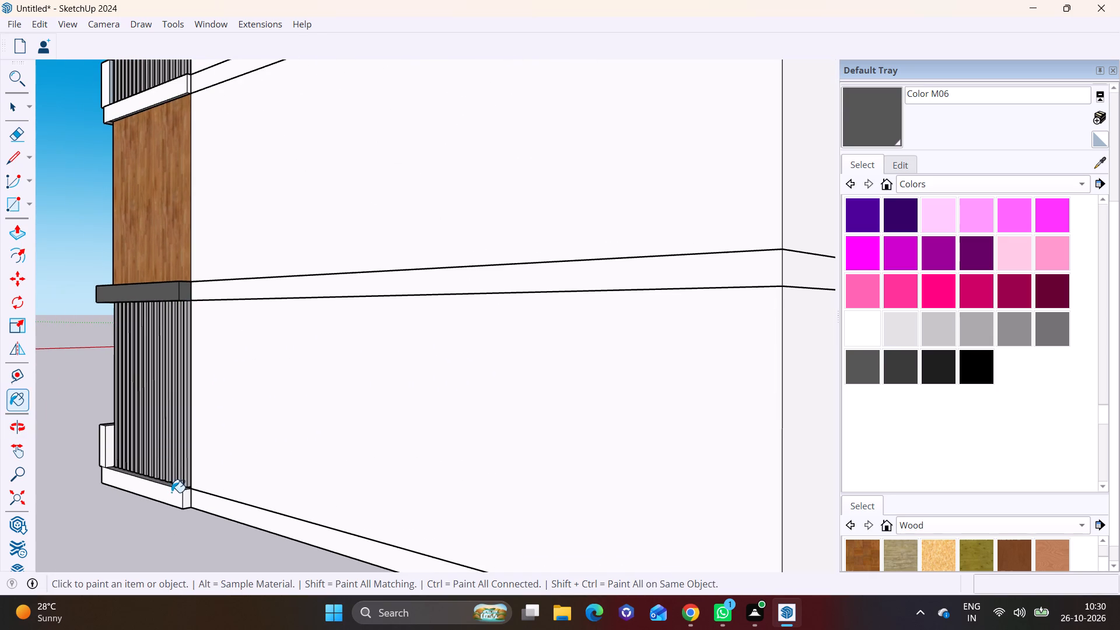
{"action": "left_click", "coordinate": [171, 492]}
{"action": "left_click_drag", "start_coordinate": [187, 496], "coordinate": [176, 488]}
Paint the white side band beneath the upper slat screen with Color M06.
{"action": "middle_click_drag", "start_coordinate": [175, 487], "coordinate": [175, 498]}
{"action": "middle_click_drag", "start_coordinate": [175, 495], "coordinate": [627, 429]}
{"action": "scroll", "coordinate": [627, 429], "scroll_direction": "down", "scroll_amount": 1}
{"action": "scroll", "coordinate": [359, 458], "scroll_direction": "up", "scroll_amount": 3}
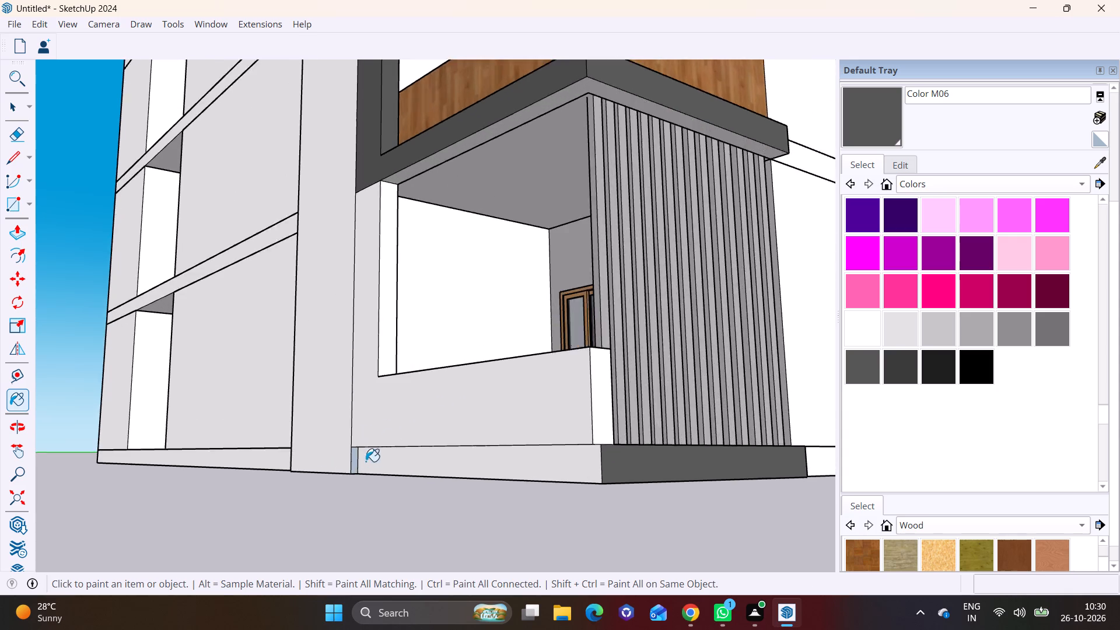
{"action": "scroll", "coordinate": [366, 461], "scroll_direction": "up", "scroll_amount": 4}
{"action": "middle_click_drag", "start_coordinate": [386, 482], "coordinate": [225, 497]}
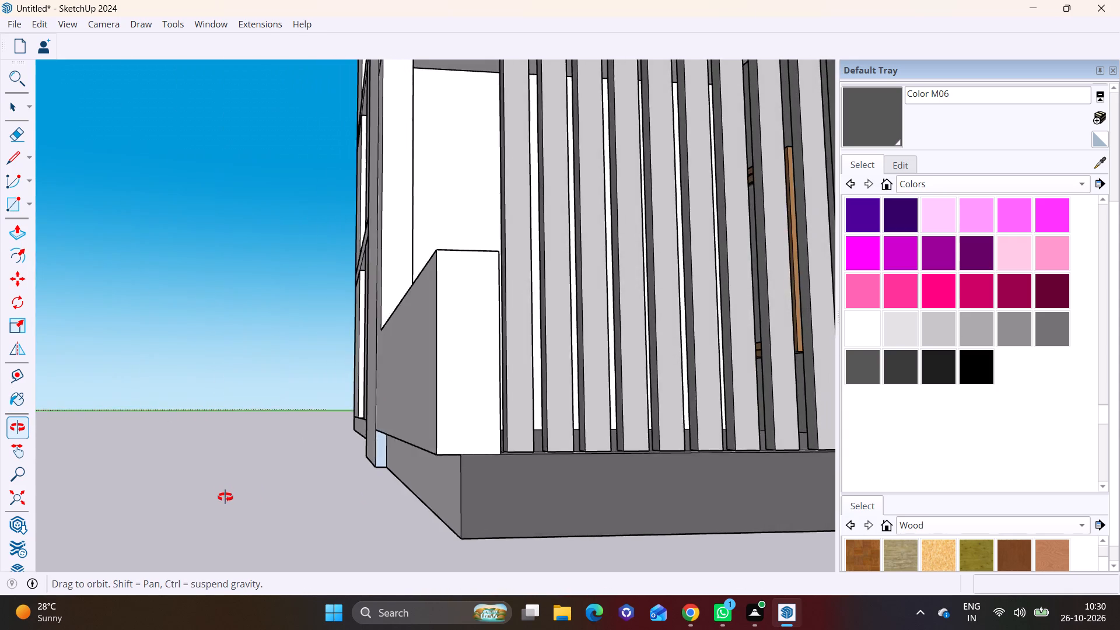
{"action": "middle_click_drag", "start_coordinate": [225, 497], "coordinate": [222, 540]}
{"action": "scroll", "coordinate": [346, 348], "scroll_direction": "down", "scroll_amount": 6}
{"action": "middle_click_drag", "start_coordinate": [359, 260], "coordinate": [243, 497], "text": "shift"}
{"action": "scroll", "coordinate": [241, 460], "scroll_direction": "up", "scroll_amount": 1}
{"action": "left_click", "coordinate": [240, 467]}
{"action": "scroll", "coordinate": [147, 477], "scroll_direction": "down", "scroll_amount": 3}
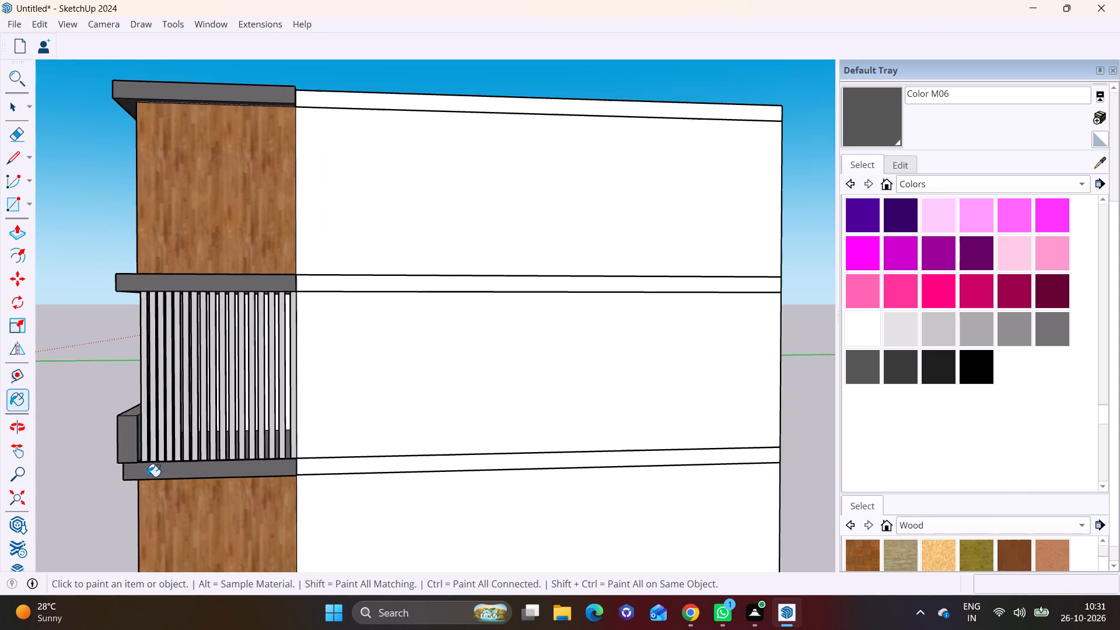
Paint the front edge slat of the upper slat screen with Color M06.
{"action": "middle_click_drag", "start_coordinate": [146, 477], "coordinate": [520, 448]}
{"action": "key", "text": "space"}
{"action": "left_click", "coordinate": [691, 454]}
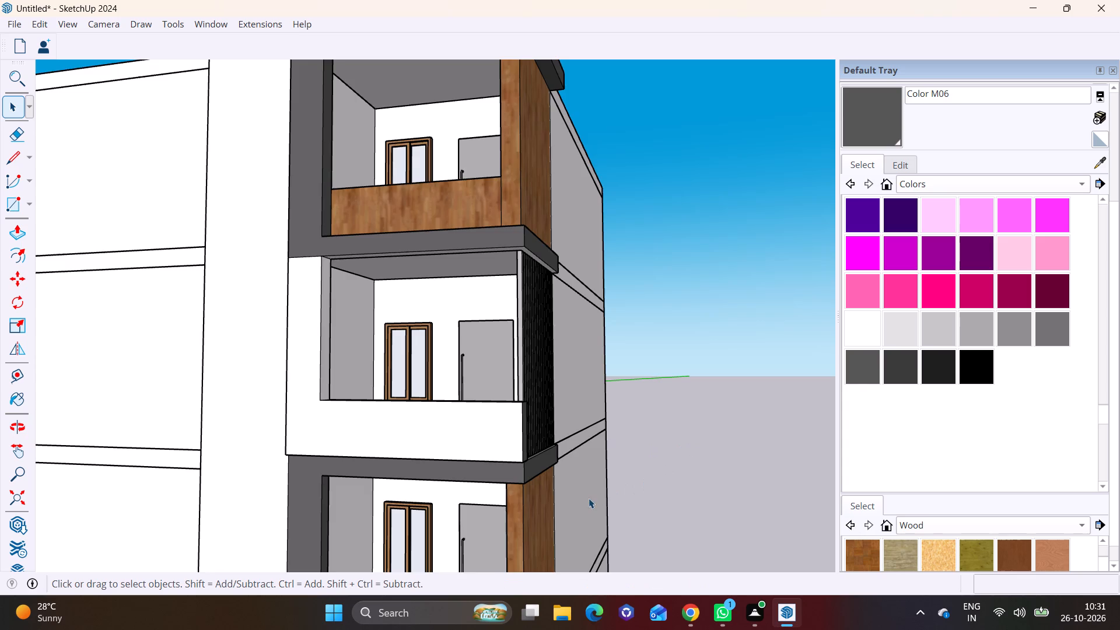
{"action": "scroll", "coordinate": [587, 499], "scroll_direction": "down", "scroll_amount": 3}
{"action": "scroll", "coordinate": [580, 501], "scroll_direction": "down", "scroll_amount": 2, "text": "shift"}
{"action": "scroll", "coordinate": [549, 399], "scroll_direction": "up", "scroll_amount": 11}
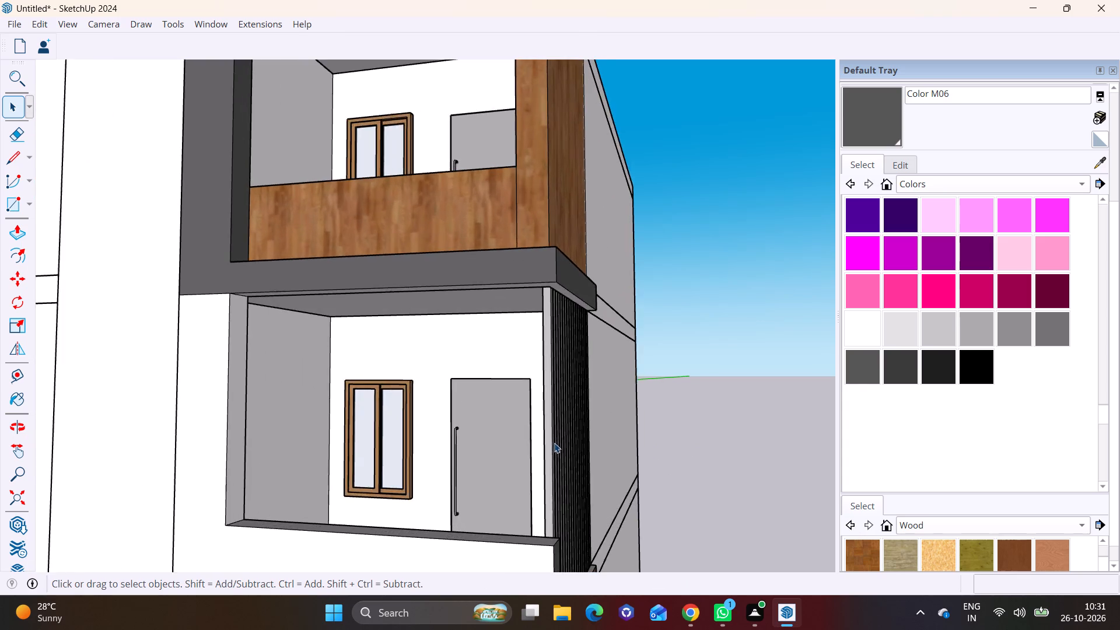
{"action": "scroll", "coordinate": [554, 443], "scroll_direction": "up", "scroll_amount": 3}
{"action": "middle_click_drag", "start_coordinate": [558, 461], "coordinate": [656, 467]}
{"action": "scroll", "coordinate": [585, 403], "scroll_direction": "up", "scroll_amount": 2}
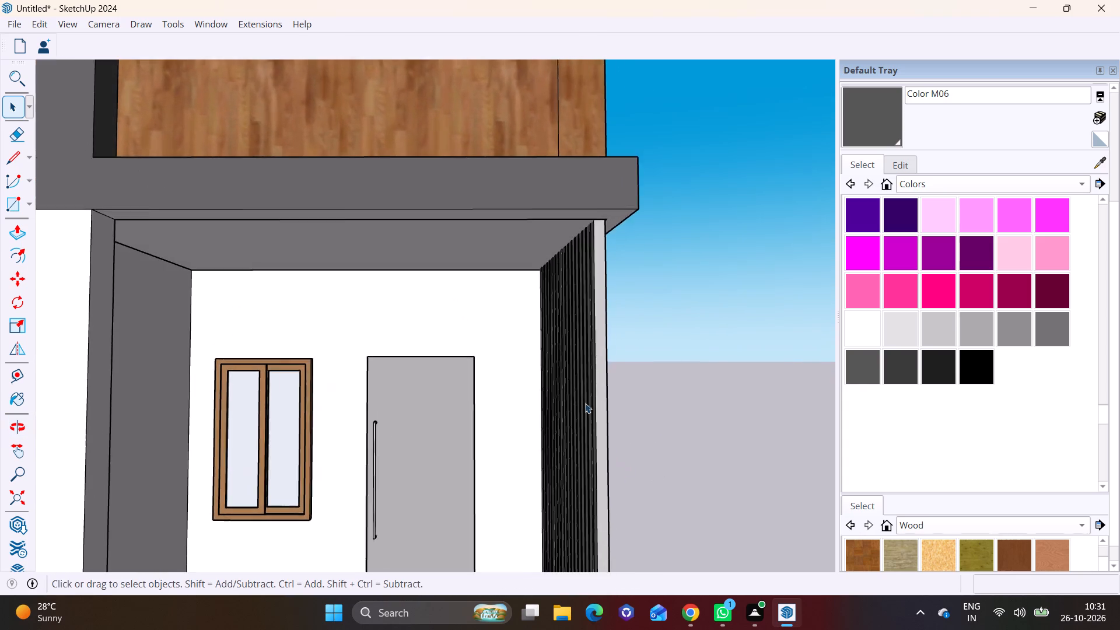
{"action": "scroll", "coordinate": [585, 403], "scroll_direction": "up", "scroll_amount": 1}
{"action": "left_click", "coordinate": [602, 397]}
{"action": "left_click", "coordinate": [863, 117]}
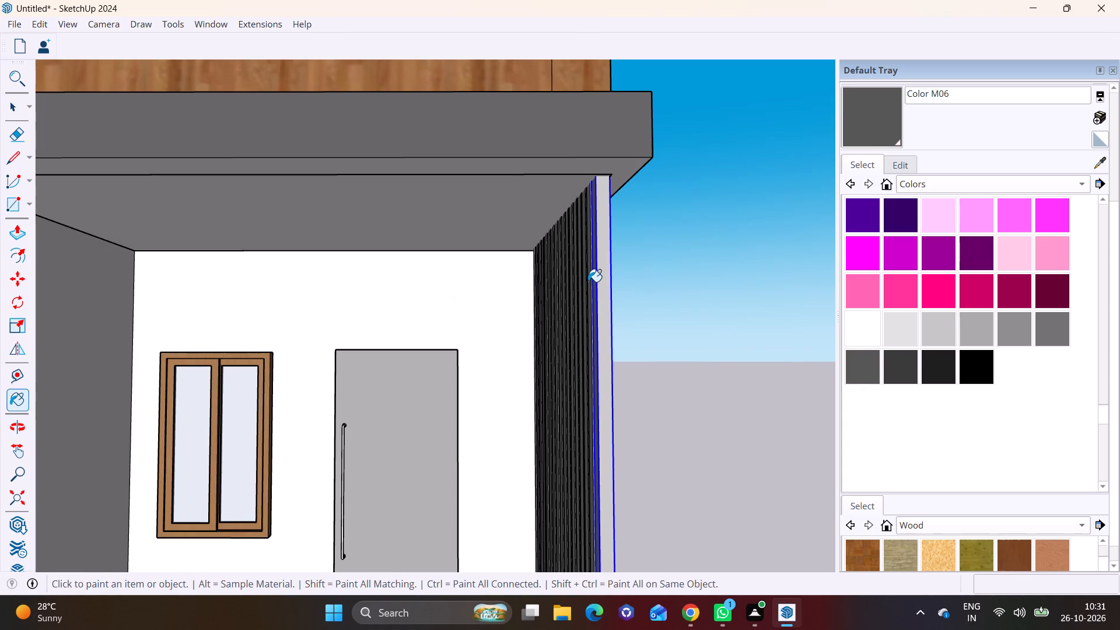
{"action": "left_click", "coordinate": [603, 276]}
Paint the front edge slat of the upper slat screen with Color M04.
{"action": "middle_click_drag", "start_coordinate": [582, 310], "coordinate": [242, 374]}
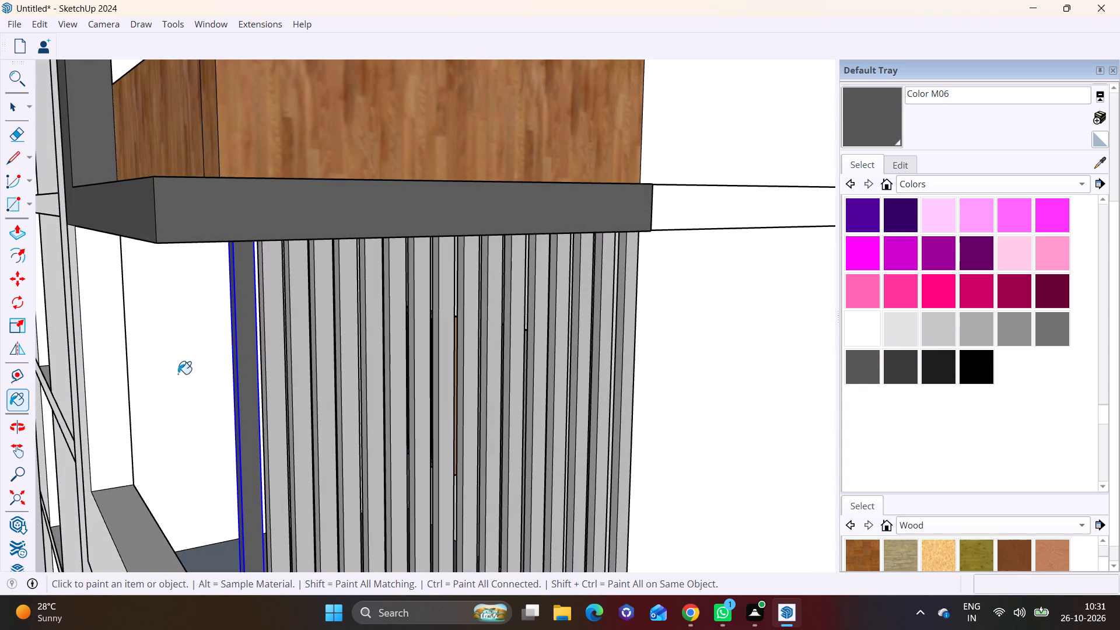
{"action": "key", "text": "space"}
{"action": "left_click", "coordinate": [1027, 331]}
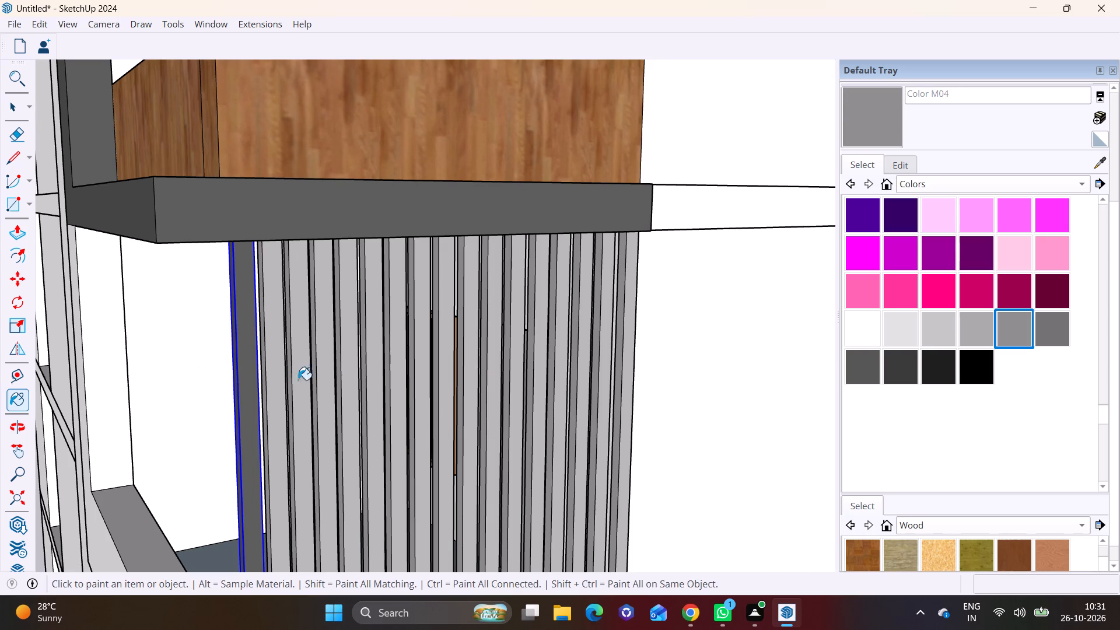
{"action": "middle_click_drag", "start_coordinate": [226, 357], "coordinate": [330, 360]}
{"action": "left_click", "coordinate": [453, 390]}
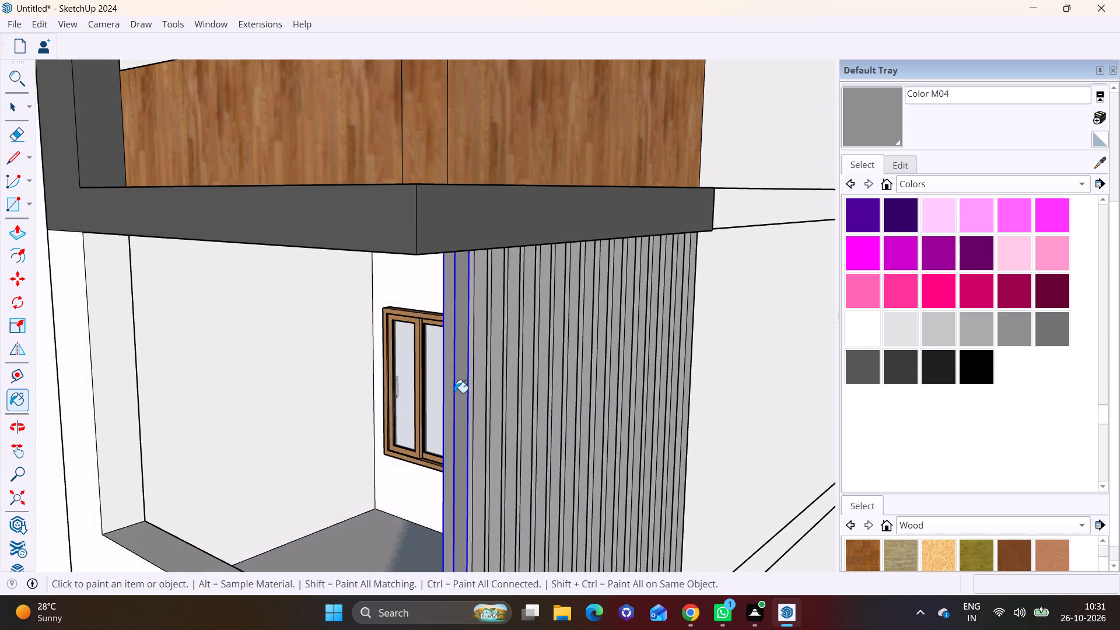
{"action": "key", "text": "space"}
{"action": "left_click", "coordinate": [720, 397]}
{"action": "scroll", "coordinate": [629, 471], "scroll_direction": "down", "scroll_amount": 12}
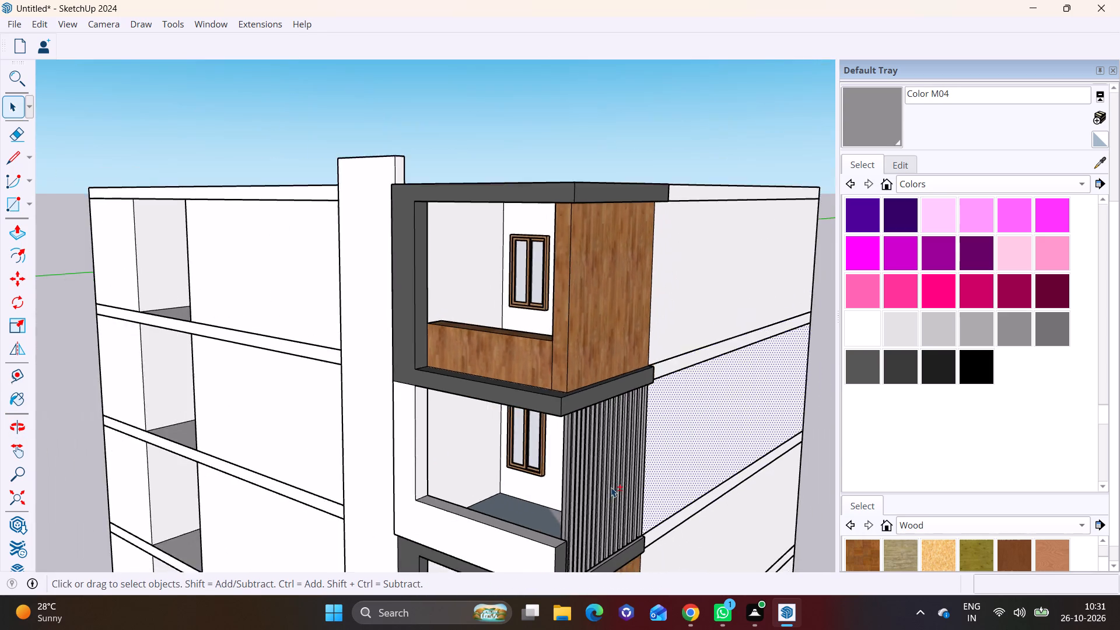
Paint the unpainted underside and small side strip at the base of the full-height pillar with Color M00.
{"action": "middle_click_drag", "start_coordinate": [617, 451], "coordinate": [549, 300], "text": "shift"}
{"action": "middle_click_drag", "start_coordinate": [545, 458], "coordinate": [555, 314], "text": "shift"}
{"action": "scroll", "coordinate": [534, 429], "scroll_direction": "down", "scroll_amount": 2}
{"action": "middle_click_drag", "start_coordinate": [540, 433], "coordinate": [572, 339]}
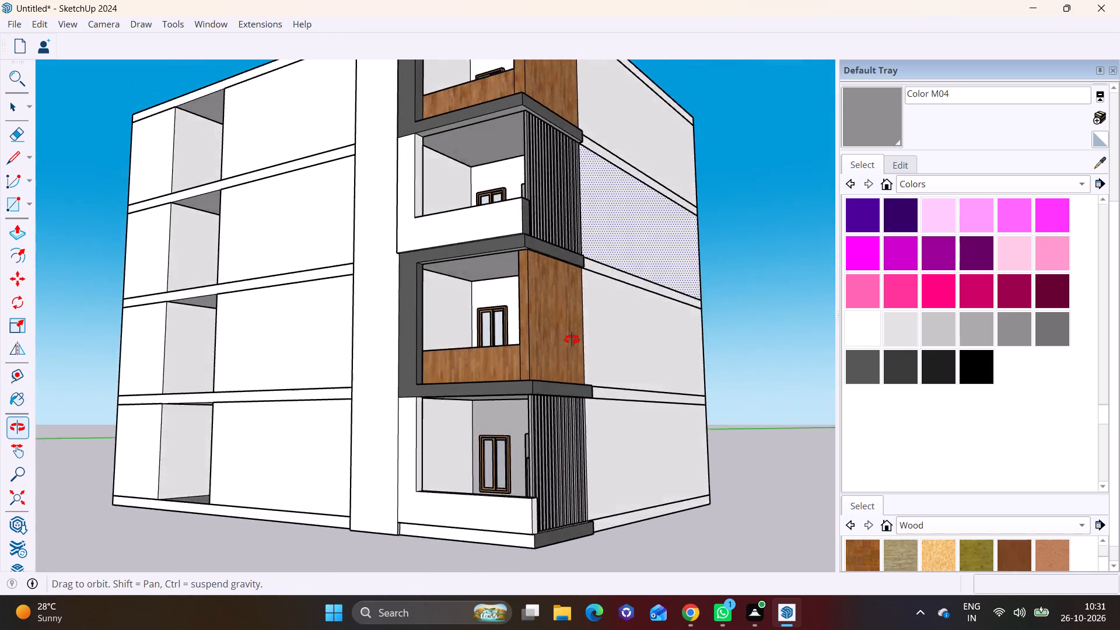
{"action": "middle_click_drag", "start_coordinate": [572, 339], "coordinate": [723, 352]}
{"action": "middle_click_drag", "start_coordinate": [540, 370], "coordinate": [249, 274]}
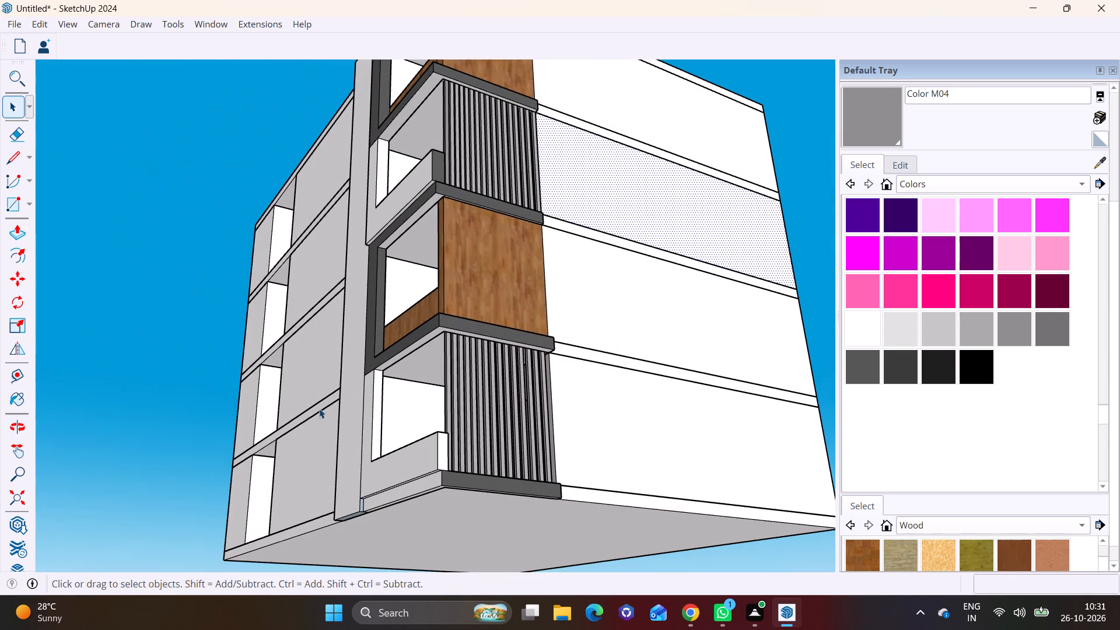
{"action": "scroll", "coordinate": [401, 463], "scroll_direction": "up", "scroll_amount": 7}
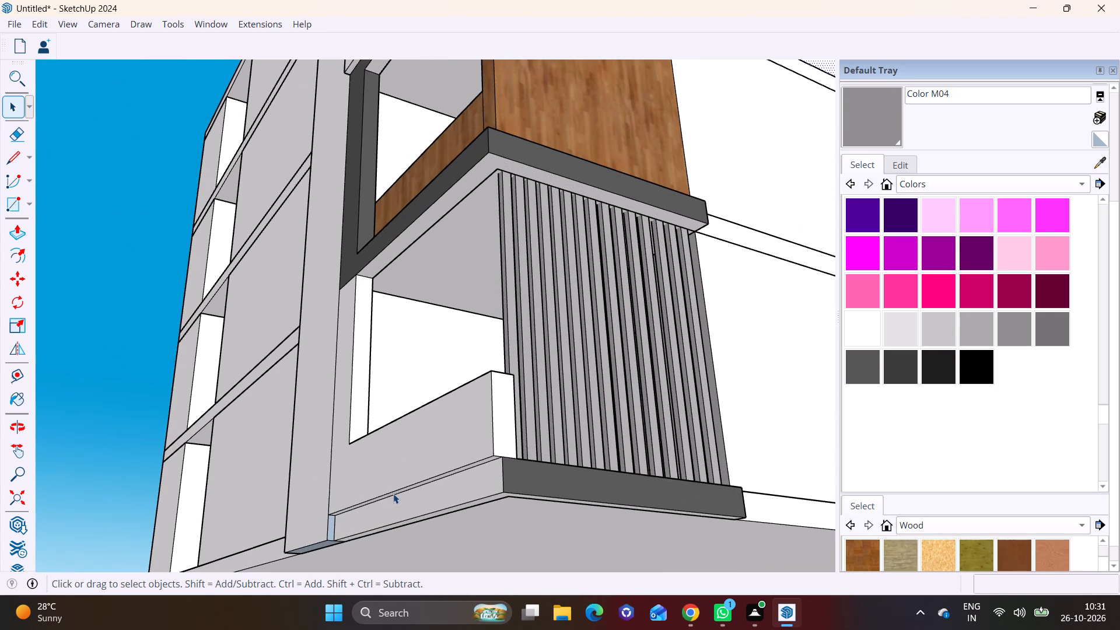
{"action": "scroll", "coordinate": [336, 521], "scroll_direction": "up", "scroll_amount": 2}
{"action": "middle_click_drag", "start_coordinate": [333, 521], "coordinate": [347, 395]}
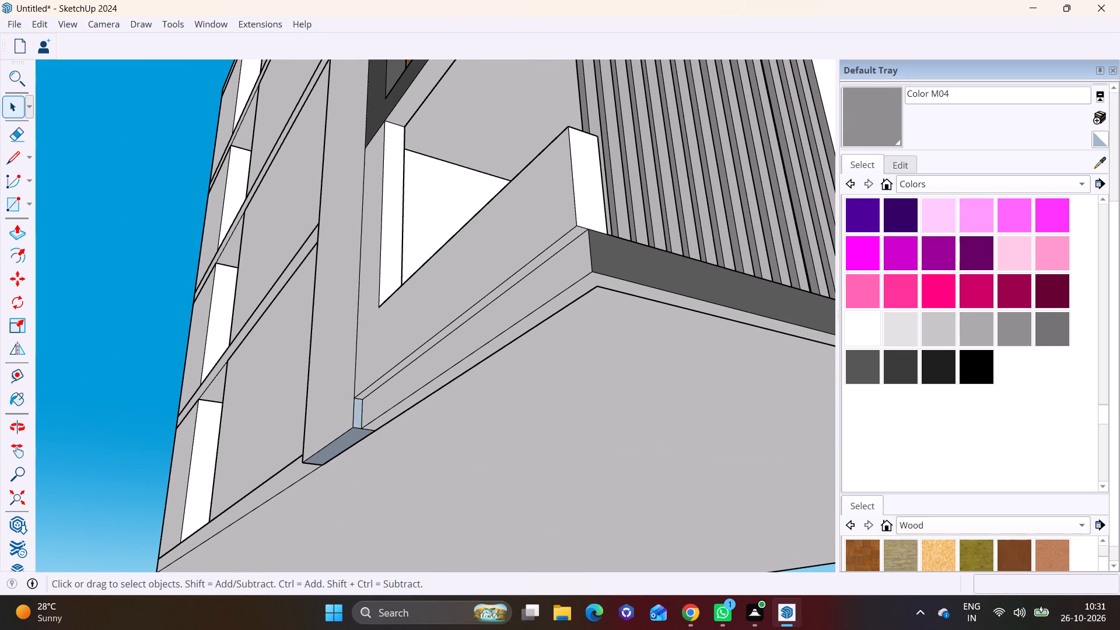
{"action": "left_click", "coordinate": [863, 334]}
{"action": "scroll", "coordinate": [384, 468], "scroll_direction": "up", "scroll_amount": 3}
{"action": "left_click", "coordinate": [332, 426]}
{"action": "left_click", "coordinate": [343, 397]}
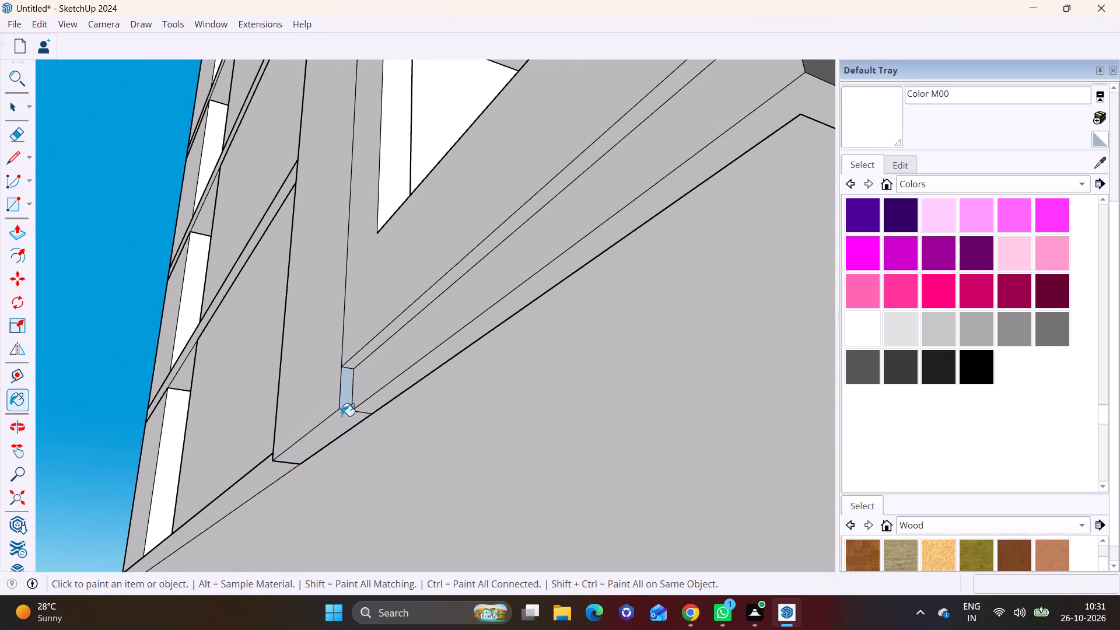
{"action": "key", "text": "space"}
{"action": "left_click", "coordinate": [420, 468]}
Sample Color M06 from the base band and paint the ledge top beneath the ground-floor slats with it.
{"action": "scroll", "coordinate": [421, 452], "scroll_direction": "down", "scroll_amount": 8}
{"action": "middle_click_drag", "start_coordinate": [421, 433], "coordinate": [905, 592]}
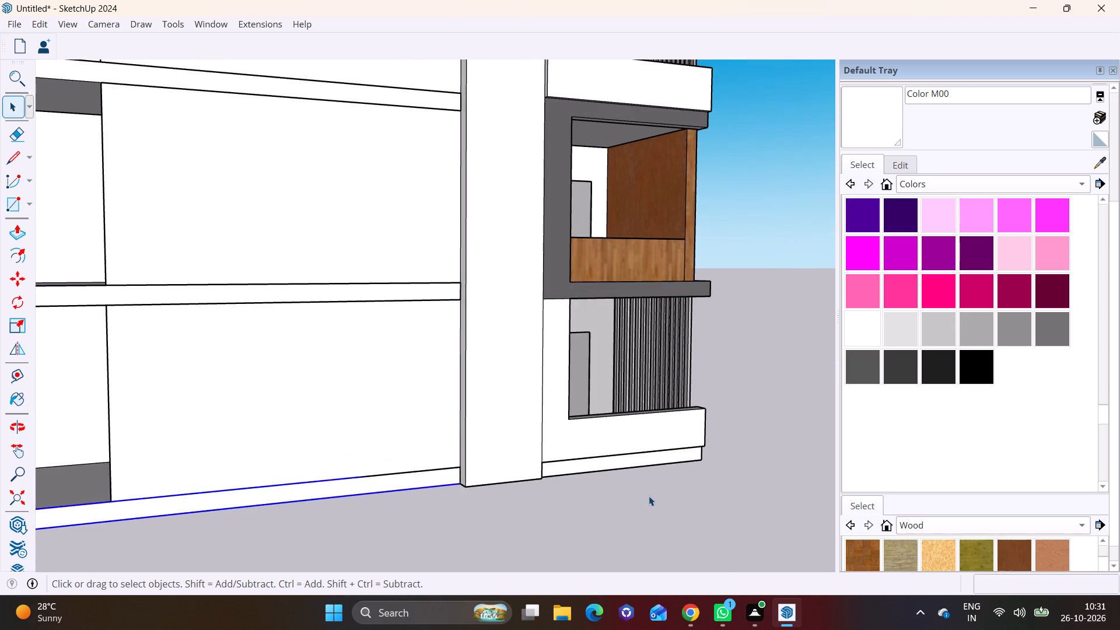
{"action": "scroll", "coordinate": [647, 475], "scroll_direction": "down", "scroll_amount": 7}
{"action": "middle_click_drag", "start_coordinate": [647, 482], "coordinate": [640, 505]}
{"action": "middle_click_drag", "start_coordinate": [629, 492], "coordinate": [411, 586], "text": "shift"}
{"action": "scroll", "coordinate": [407, 584], "scroll_direction": "down", "scroll_amount": 1, "text": "shift"}
{"action": "middle_click_drag", "start_coordinate": [415, 545], "coordinate": [198, 551]}
{"action": "left_click", "coordinate": [667, 466]}
{"action": "middle_click_drag", "start_coordinate": [478, 455], "coordinate": [351, 398]}
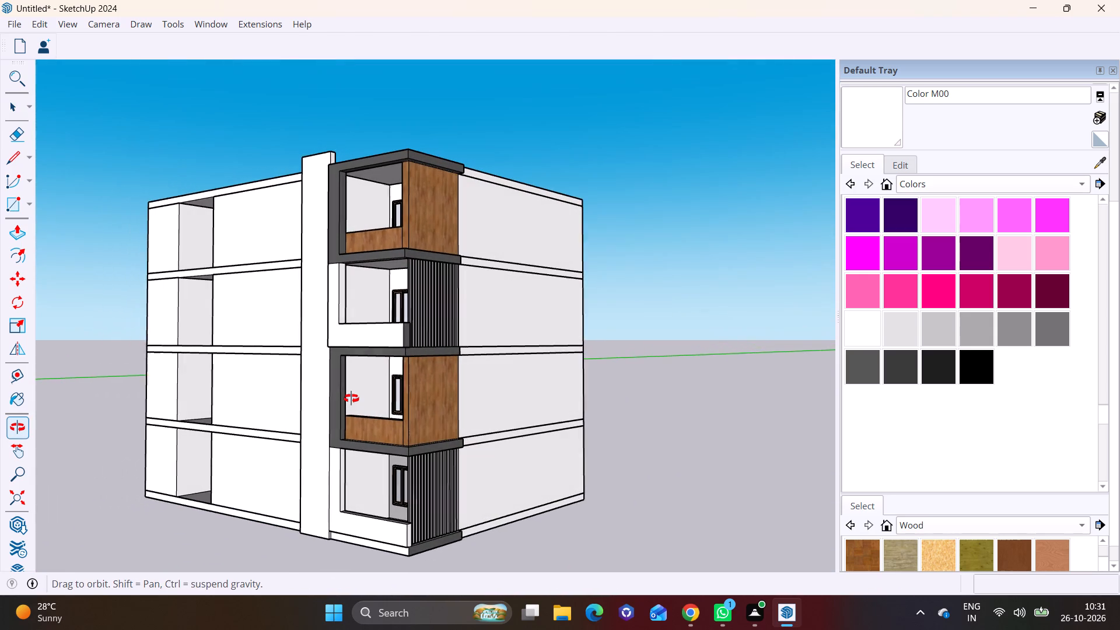
{"action": "middle_click_drag", "start_coordinate": [351, 398], "coordinate": [351, 398]}
{"action": "middle_click_drag", "start_coordinate": [326, 402], "coordinate": [333, 274], "text": "shift"}
{"action": "scroll", "coordinate": [540, 397], "scroll_direction": "up", "scroll_amount": 1}
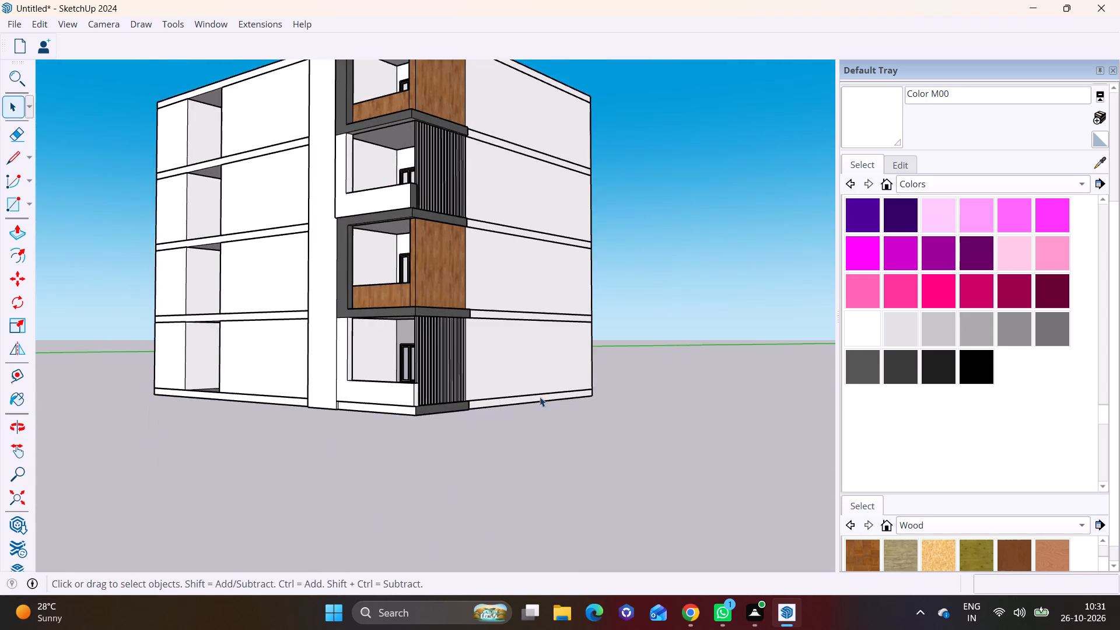
{"action": "middle_click_drag", "start_coordinate": [537, 398], "coordinate": [510, 533]}
{"action": "scroll", "coordinate": [408, 436], "scroll_direction": "up", "scroll_amount": 13}
{"action": "left_click", "coordinate": [409, 443]}
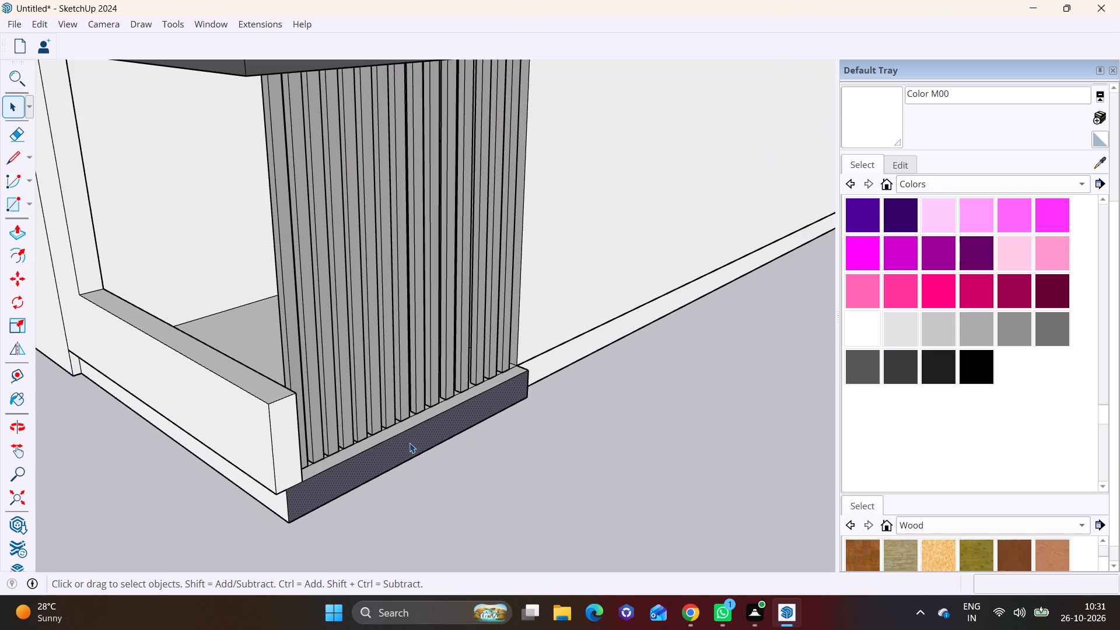
{"action": "left_click", "coordinate": [769, 367]}
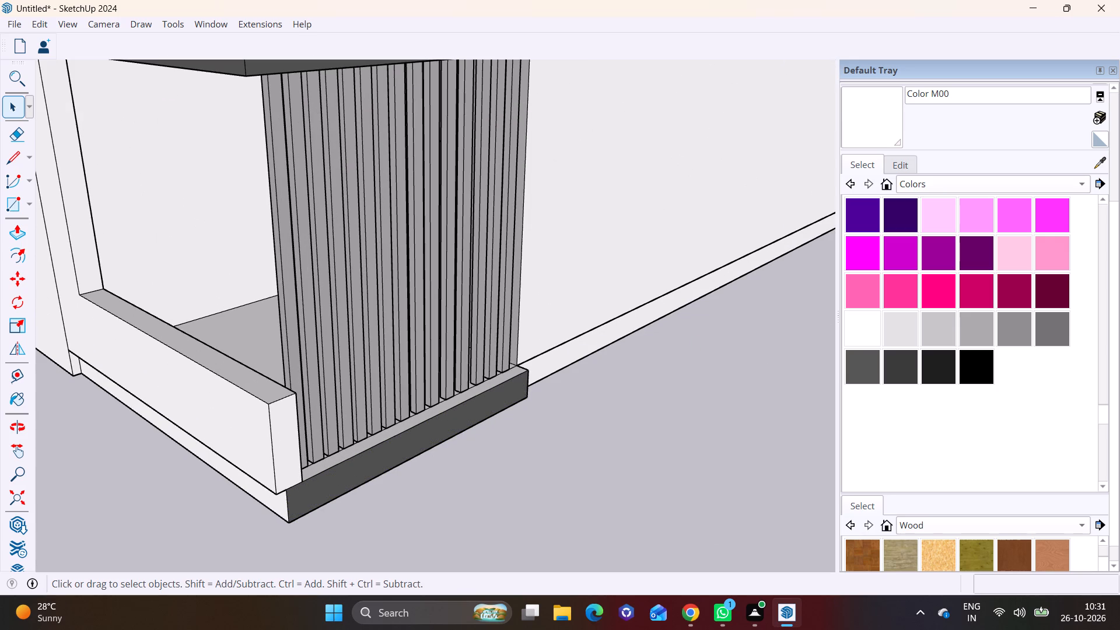
{"action": "left_click", "coordinate": [1097, 160]}
{"action": "left_click", "coordinate": [443, 430]}
{"action": "left_click", "coordinate": [412, 420]}
{"action": "scroll", "coordinate": [401, 416], "scroll_direction": "down", "scroll_amount": 1}
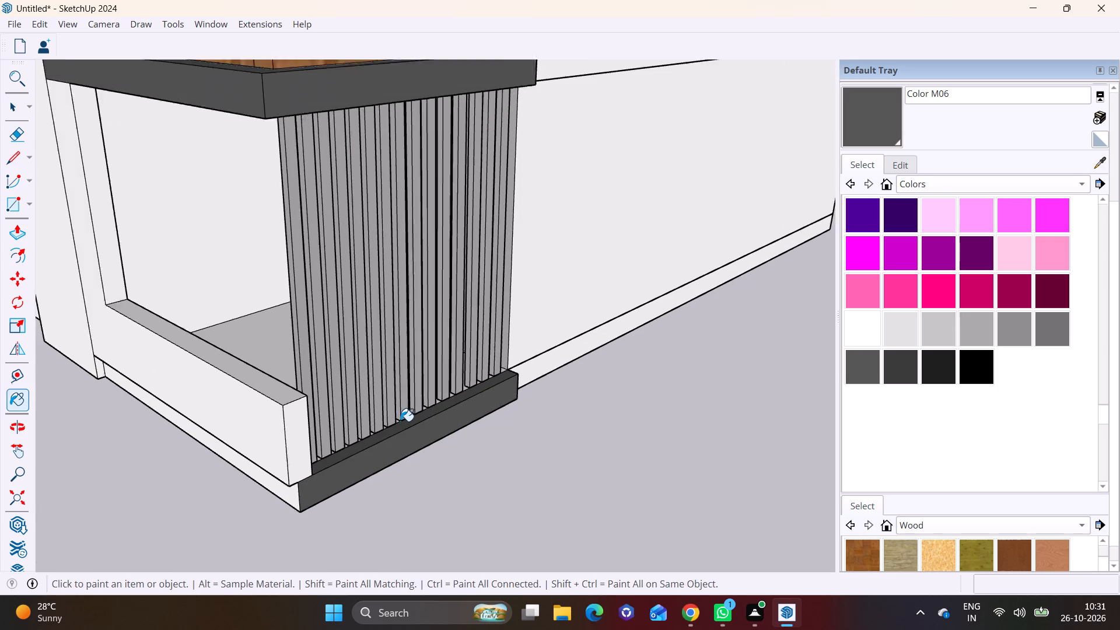
Paint the ledge top beneath the upper slat screen with Color M06.
{"action": "scroll", "coordinate": [400, 421], "scroll_direction": "down", "scroll_amount": 1}
{"action": "middle_click_drag", "start_coordinate": [418, 287], "coordinate": [438, 491], "text": "shift"}
{"action": "middle_click_drag", "start_coordinate": [412, 319], "coordinate": [442, 548], "text": "shift"}
{"action": "middle_click_drag", "start_coordinate": [394, 306], "coordinate": [384, 359], "text": "shift"}
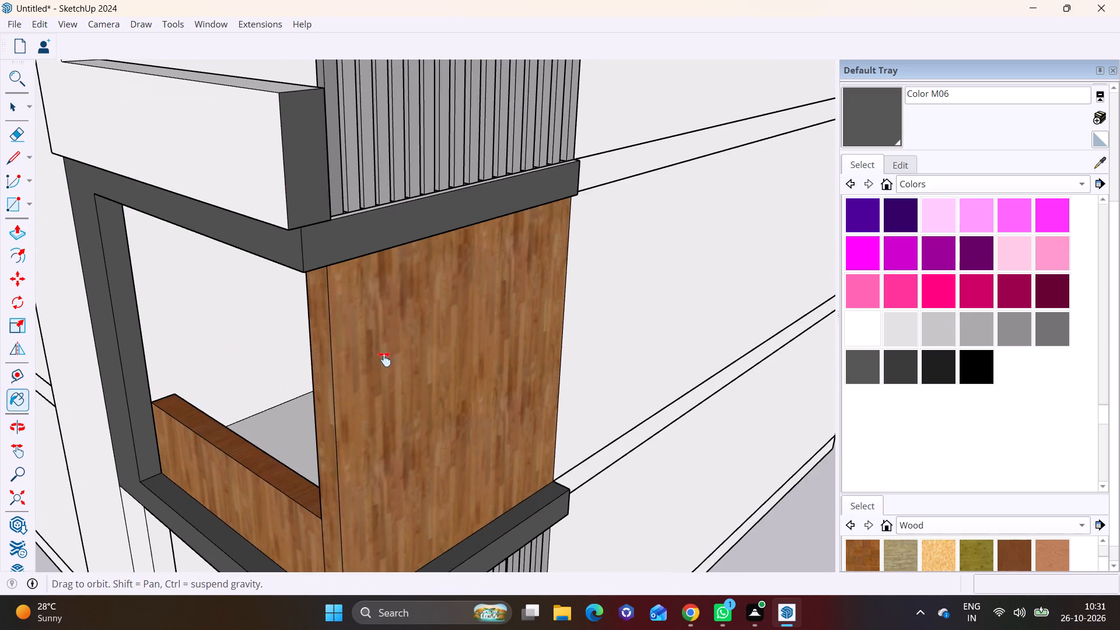
{"action": "middle_click_drag", "start_coordinate": [384, 359], "coordinate": [380, 463], "text": "shift"}
{"action": "scroll", "coordinate": [377, 332], "scroll_direction": "up", "scroll_amount": 10}
{"action": "left_click", "coordinate": [356, 408]}
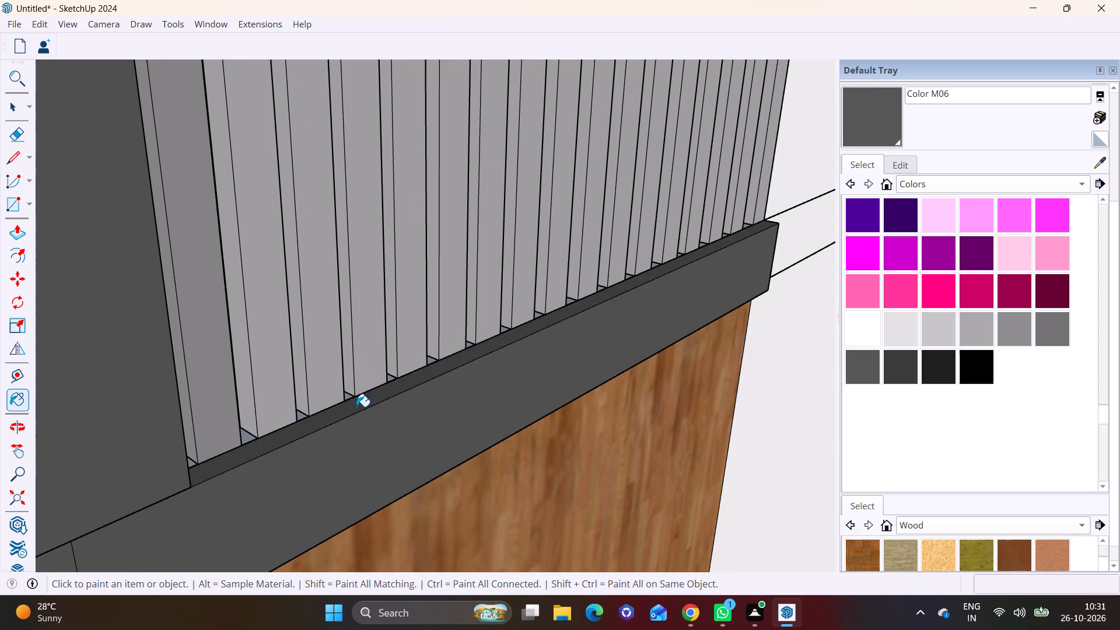
{"action": "scroll", "coordinate": [357, 407], "scroll_direction": "down", "scroll_amount": 20}
{"action": "scroll", "coordinate": [357, 407], "scroll_direction": "down", "scroll_amount": 1}
{"action": "middle_click_drag", "start_coordinate": [412, 277], "coordinate": [409, 419], "text": "shift"}
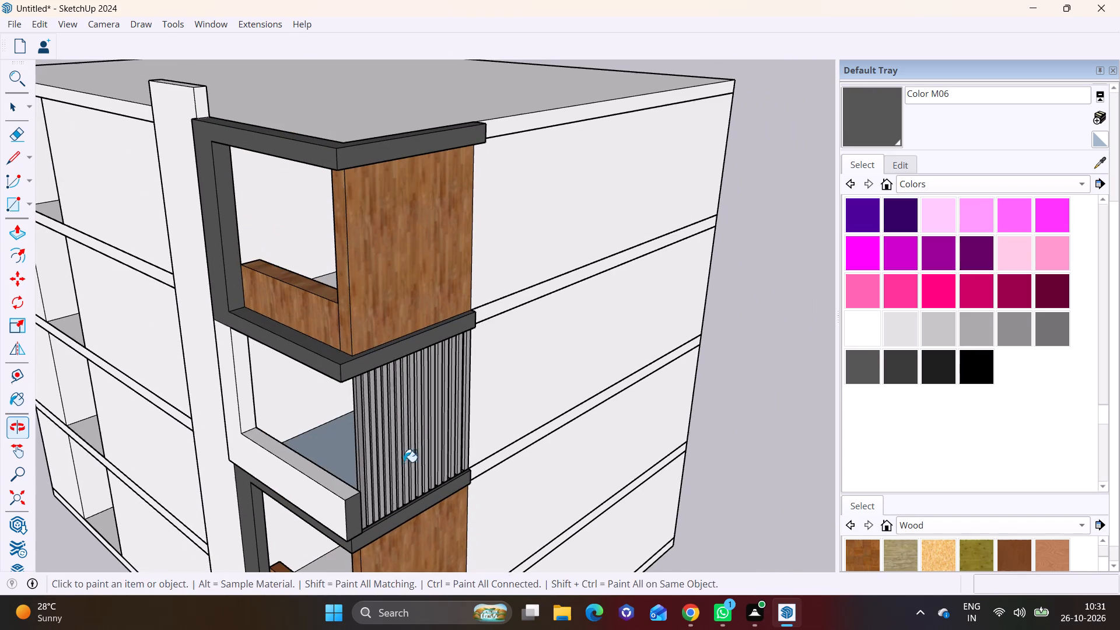
{"action": "key", "text": "space"}
{"action": "left_click", "coordinate": [746, 419]}
Draw a rectangle about 9 13/16" high and 5' 1 1/4" wide across the pillar's front face beside the top-floor balcony.
{"action": "scroll", "coordinate": [361, 442], "scroll_direction": "down", "scroll_amount": 3}
{"action": "middle_click_drag", "start_coordinate": [376, 454], "coordinate": [400, 310]}
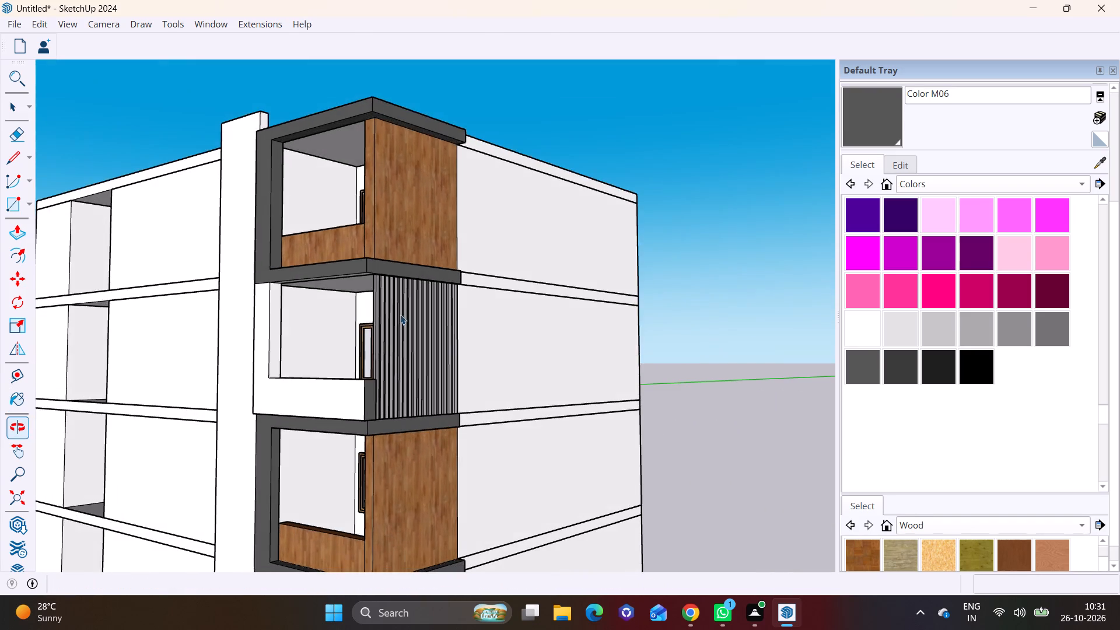
{"action": "scroll", "coordinate": [380, 450], "scroll_direction": "down", "scroll_amount": 3}
{"action": "middle_click_drag", "start_coordinate": [373, 478], "coordinate": [418, 392], "text": "shift"}
{"action": "scroll", "coordinate": [439, 453], "scroll_direction": "up", "scroll_amount": 1}
{"action": "middle_click_drag", "start_coordinate": [463, 447], "coordinate": [505, 475]}
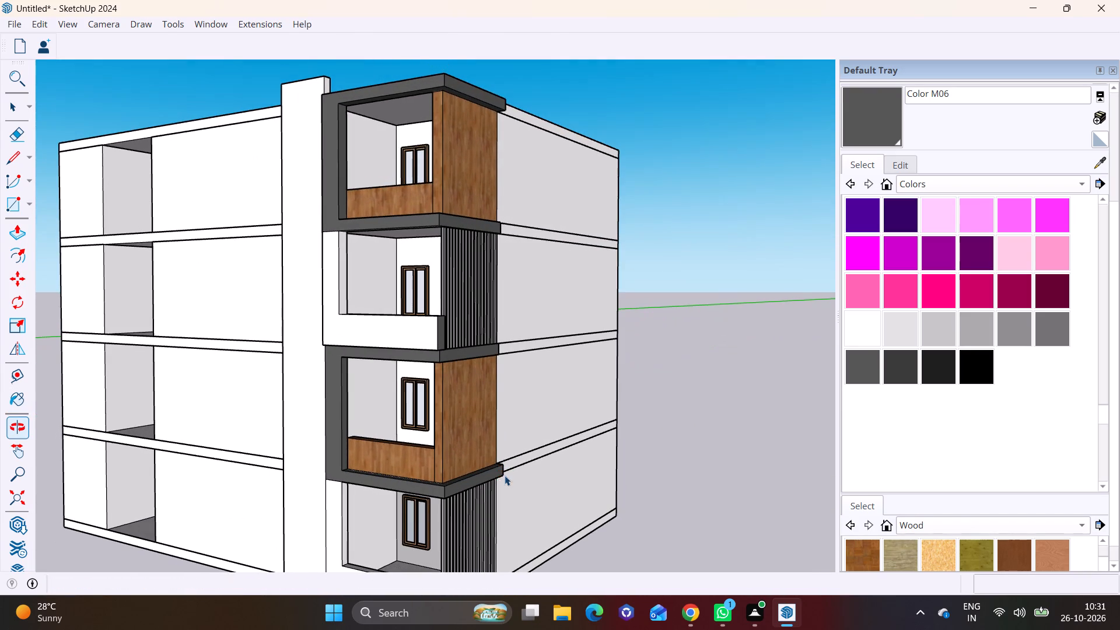
{"action": "middle_click_drag", "start_coordinate": [281, 402], "coordinate": [345, 382], "text": "shift"}
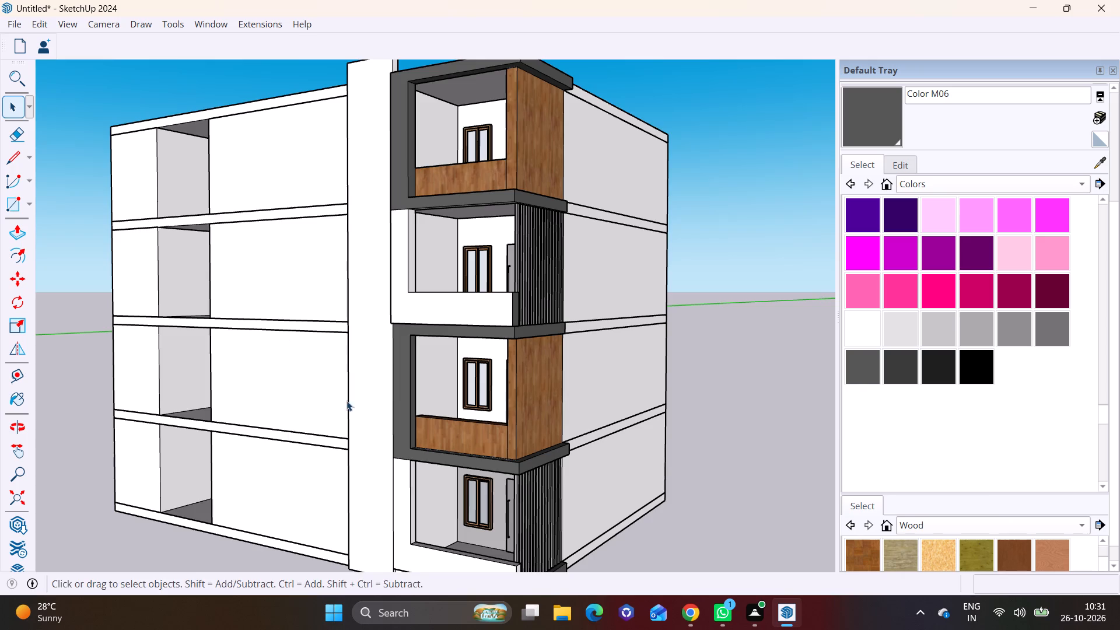
{"action": "middle_click_drag", "start_coordinate": [346, 401], "coordinate": [568, 398]}
{"action": "scroll", "coordinate": [393, 239], "scroll_direction": "up", "scroll_amount": 2}
{"action": "middle_click_drag", "start_coordinate": [414, 216], "coordinate": [363, 281], "text": "shift"}
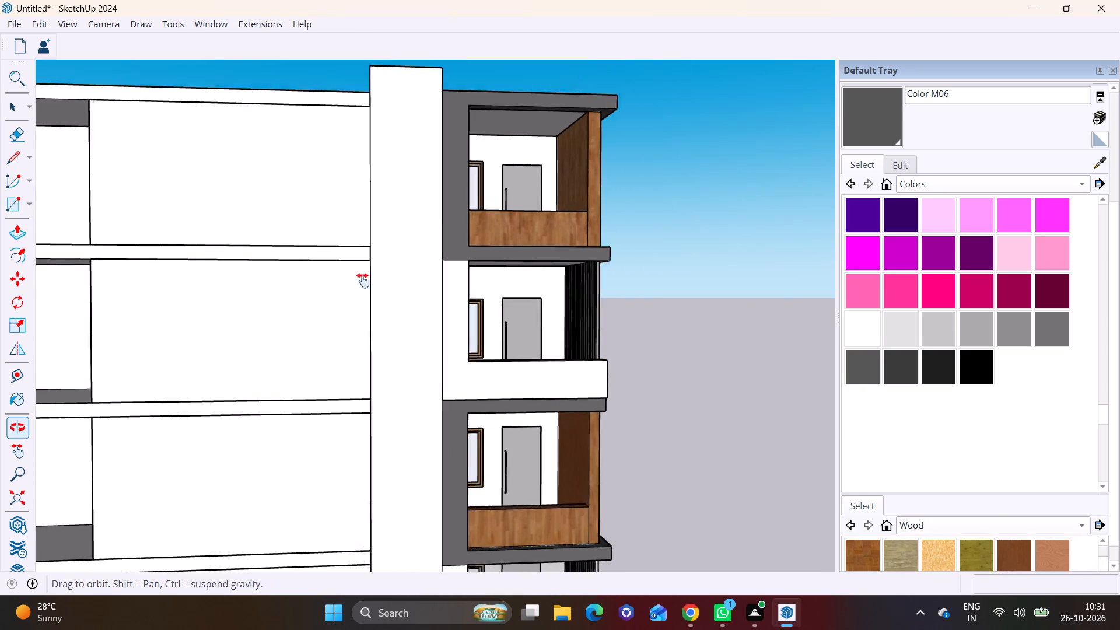
{"action": "middle_click_drag", "start_coordinate": [363, 281], "coordinate": [169, 423], "text": "shift"}
{"action": "scroll", "coordinate": [185, 368], "scroll_direction": "up", "scroll_amount": 2}
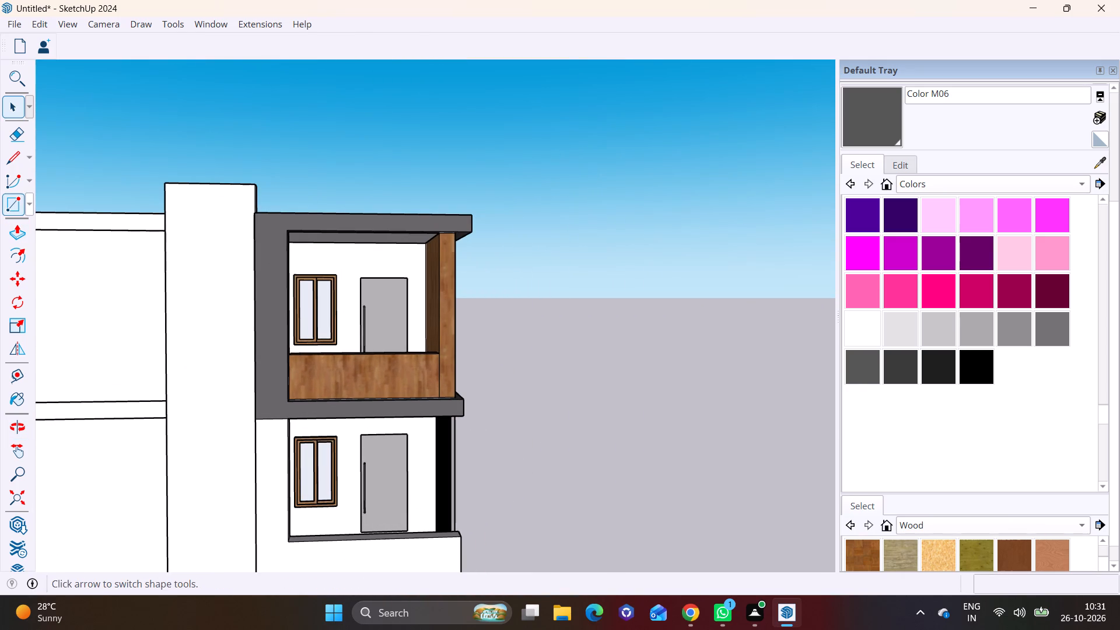
{"action": "left_click", "coordinate": [29, 201]}
{"action": "left_click", "coordinate": [36, 223]}
{"action": "middle_click_drag", "start_coordinate": [243, 277], "coordinate": [228, 315]}
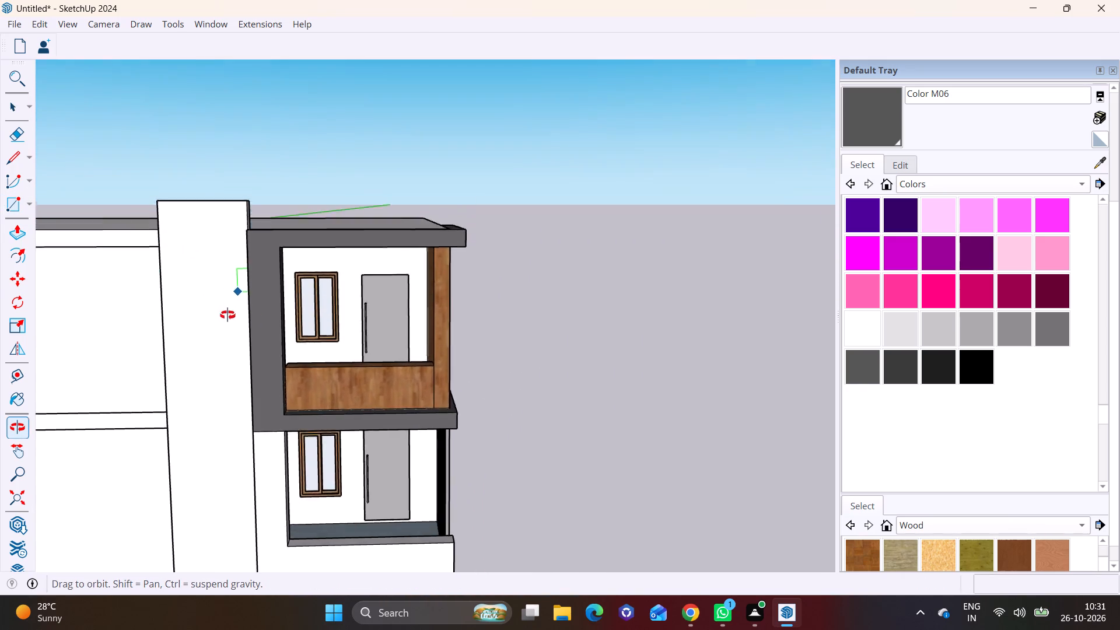
{"action": "middle_click_drag", "start_coordinate": [228, 315], "coordinate": [373, 295]}
{"action": "scroll", "coordinate": [247, 296], "scroll_direction": "up", "scroll_amount": 4}
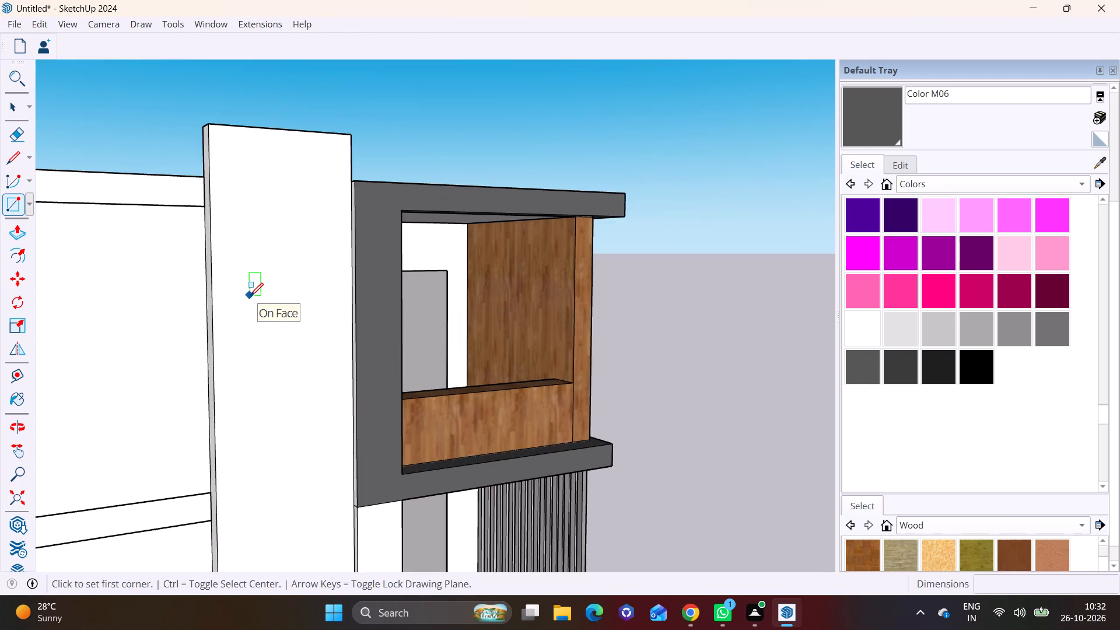
{"action": "scroll", "coordinate": [250, 296], "scroll_direction": "up", "scroll_amount": 1}
{"action": "left_click", "coordinate": [359, 277]}
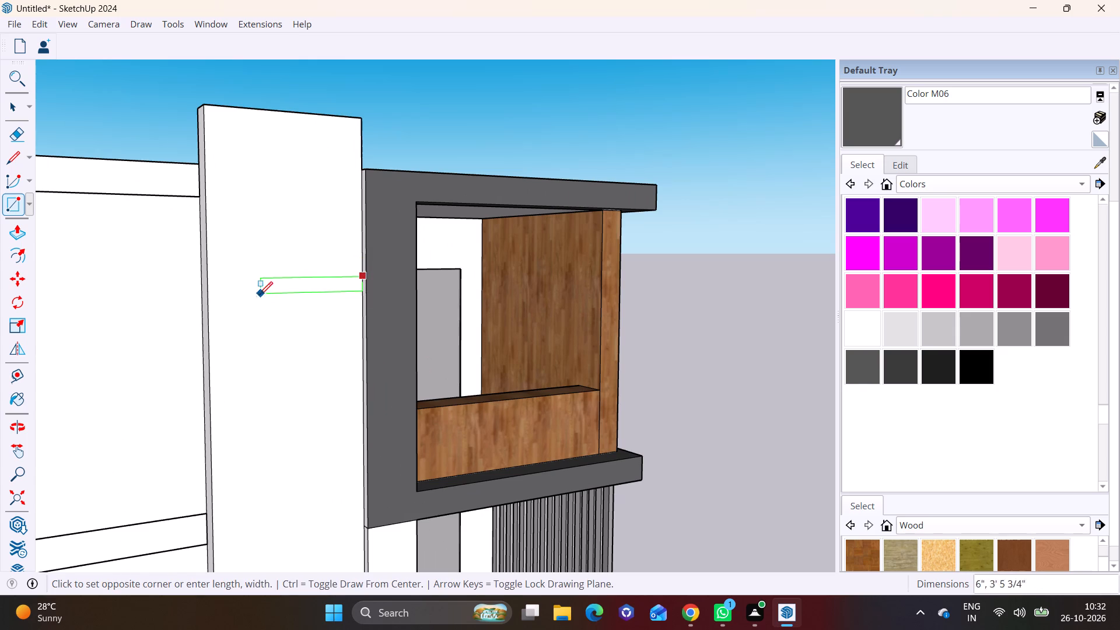
{"action": "left_click", "coordinate": [208, 306]}
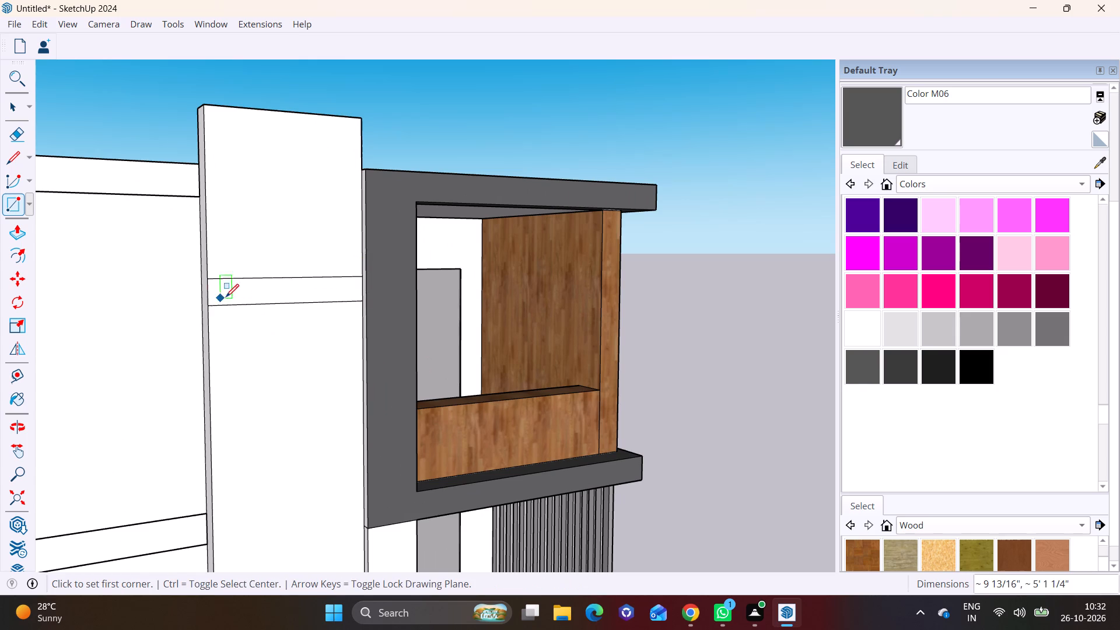
Make the new rectangle on the pillar a group, including its edges.
{"action": "key", "text": "space"}
{"action": "double_click", "coordinate": [246, 296]}
{"action": "right_click", "coordinate": [246, 296]}
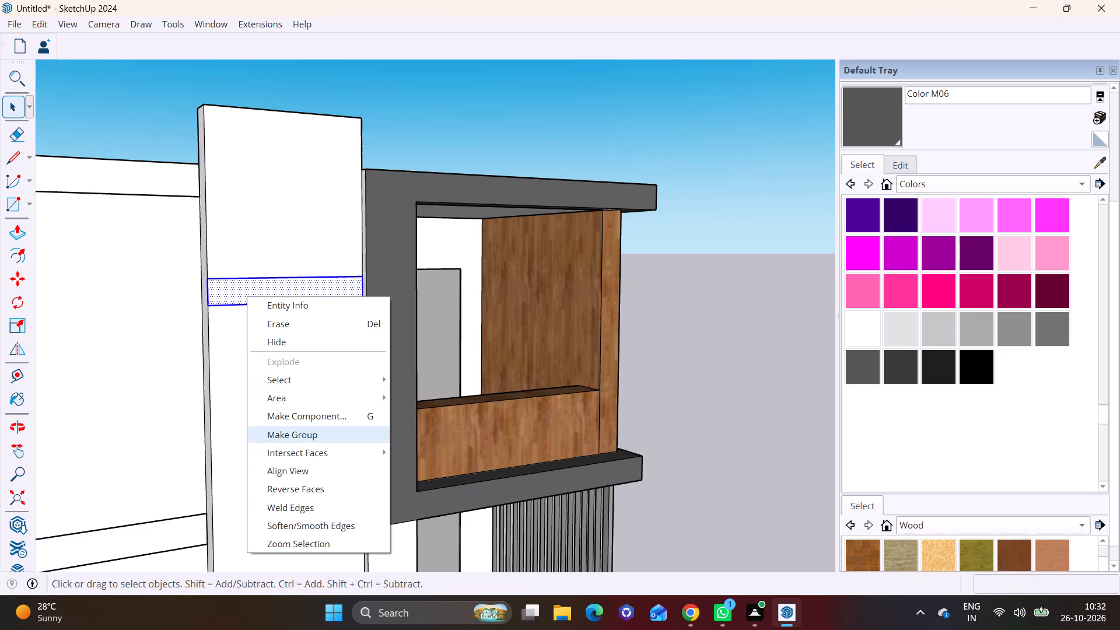
{"action": "left_click", "coordinate": [286, 433]}
Copy the grouped strip 1' 3" down along the pillar's edge and array it with *30 copies.
{"action": "scroll", "coordinate": [275, 405], "scroll_direction": "down", "scroll_amount": 4}
{"action": "middle_click_drag", "start_coordinate": [275, 411], "coordinate": [288, 327], "text": "shift"}
{"action": "middle_click_drag", "start_coordinate": [288, 313], "coordinate": [455, 366]}
{"action": "scroll", "coordinate": [391, 280], "scroll_direction": "up", "scroll_amount": 1}
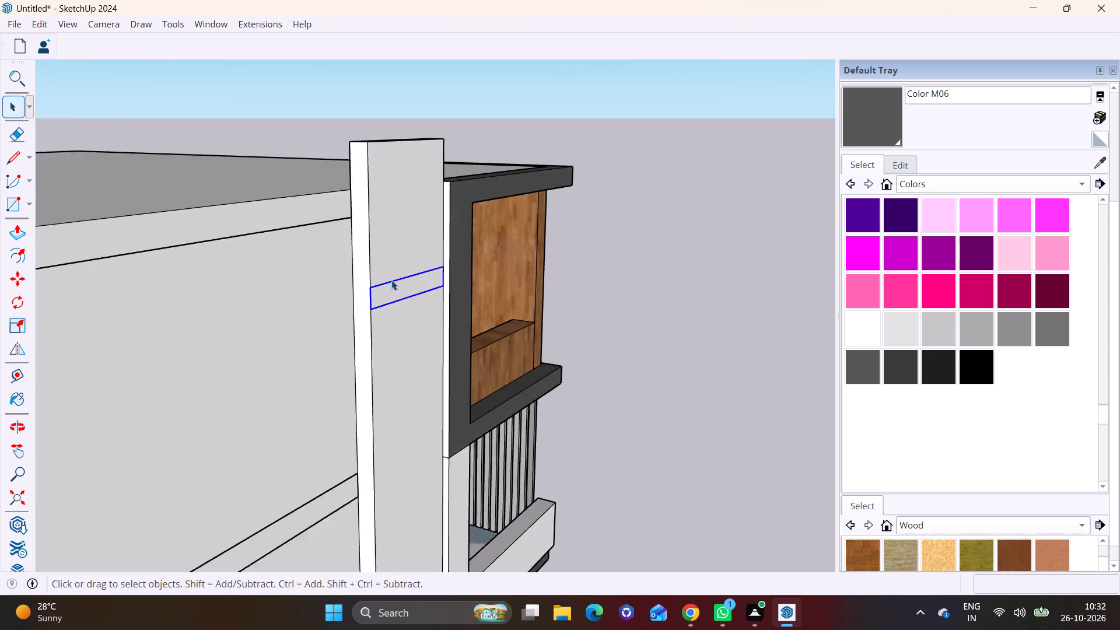
{"action": "scroll", "coordinate": [391, 280], "scroll_direction": "up", "scroll_amount": 6}
{"action": "left_click", "coordinate": [393, 304]}
{"action": "key", "text": "m"}
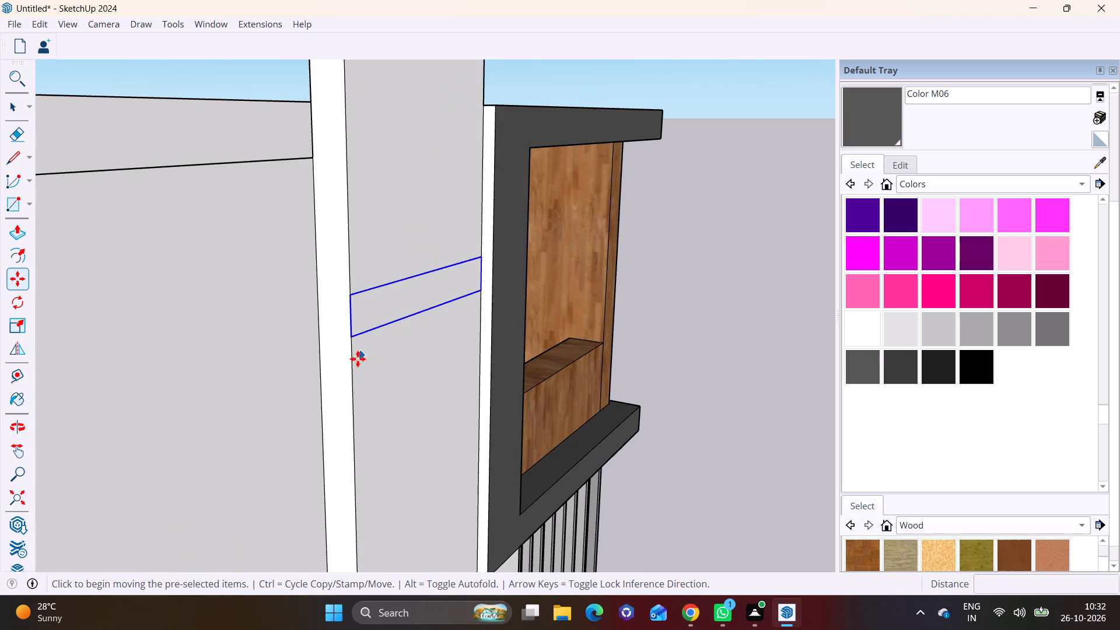
{"action": "left_click", "coordinate": [356, 339]}
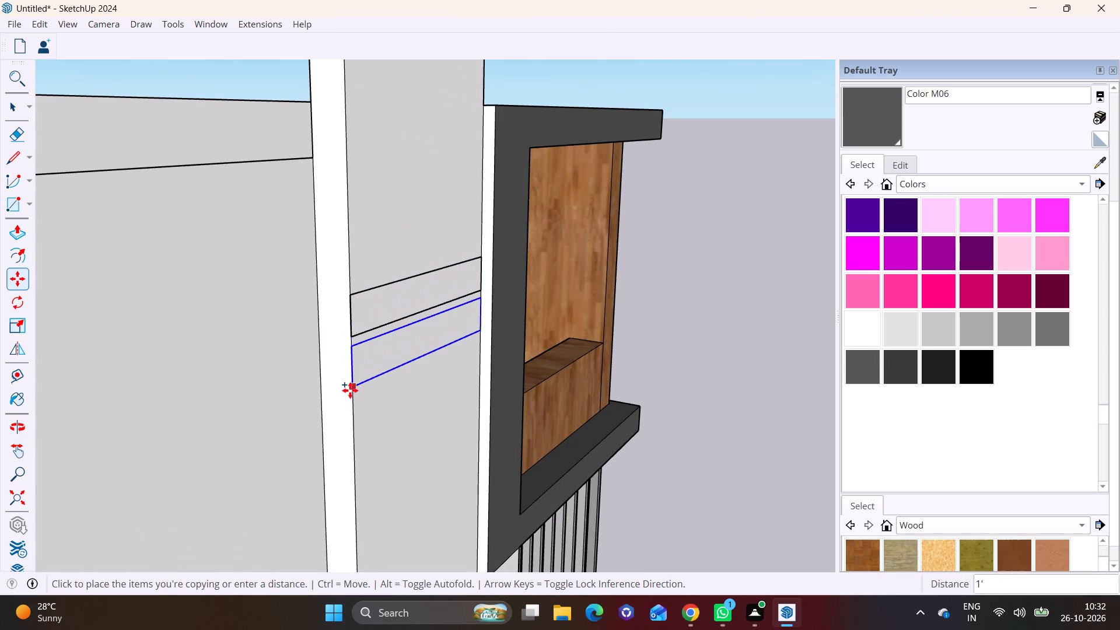
{"action": "scroll", "coordinate": [350, 394], "scroll_direction": "up", "scroll_amount": 4}
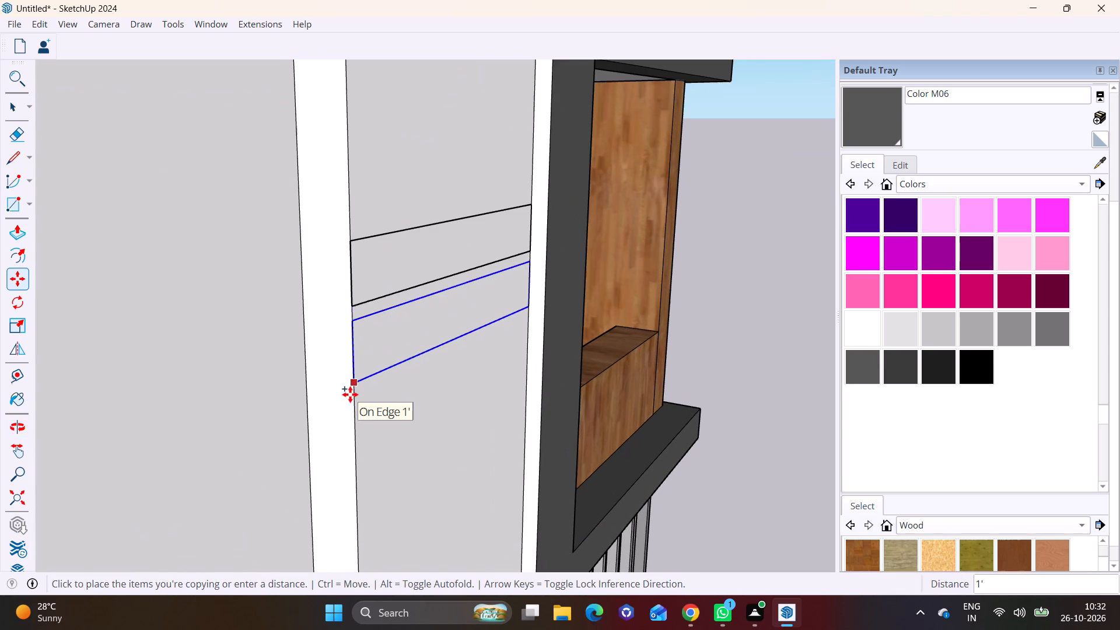
{"action": "left_click", "coordinate": [349, 402]}
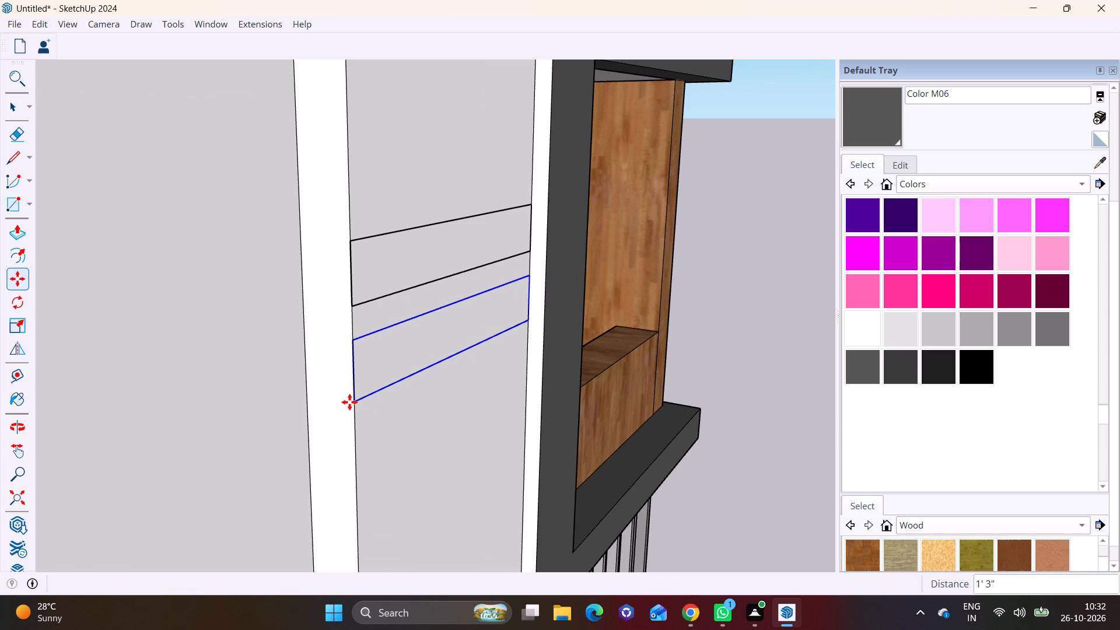
{"action": "key", "text": "asterisk"}
{"action": "type", "text": "30"}
{"action": "key", "text": "Return"}
{"action": "scroll", "coordinate": [386, 379], "scroll_direction": "down", "scroll_amount": 12}
{"action": "scroll", "coordinate": [433, 444], "scroll_direction": "up", "scroll_amount": 1, "text": "shift"}
{"action": "middle_click_drag", "start_coordinate": [438, 444], "coordinate": [394, 180], "text": "shift"}
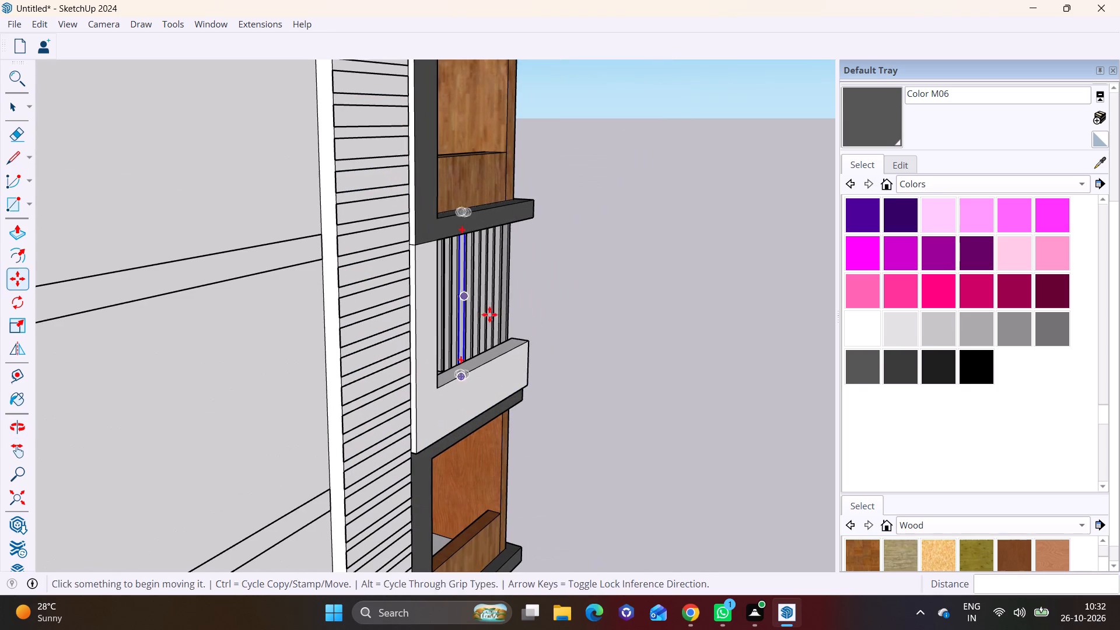
{"action": "key", "text": "space"}
{"action": "left_click", "coordinate": [626, 372]}
Examine how the arrayed strips run down the pillar to its base and beside the balconies.
{"action": "middle_click_drag", "start_coordinate": [433, 437], "coordinate": [435, 232]}
{"action": "scroll", "coordinate": [380, 475], "scroll_direction": "up", "scroll_amount": 1, "text": "shift"}
{"action": "middle_click_drag", "start_coordinate": [380, 475], "coordinate": [381, 292], "text": "shift"}
{"action": "middle_click_drag", "start_coordinate": [414, 480], "coordinate": [414, 479], "text": "shift"}
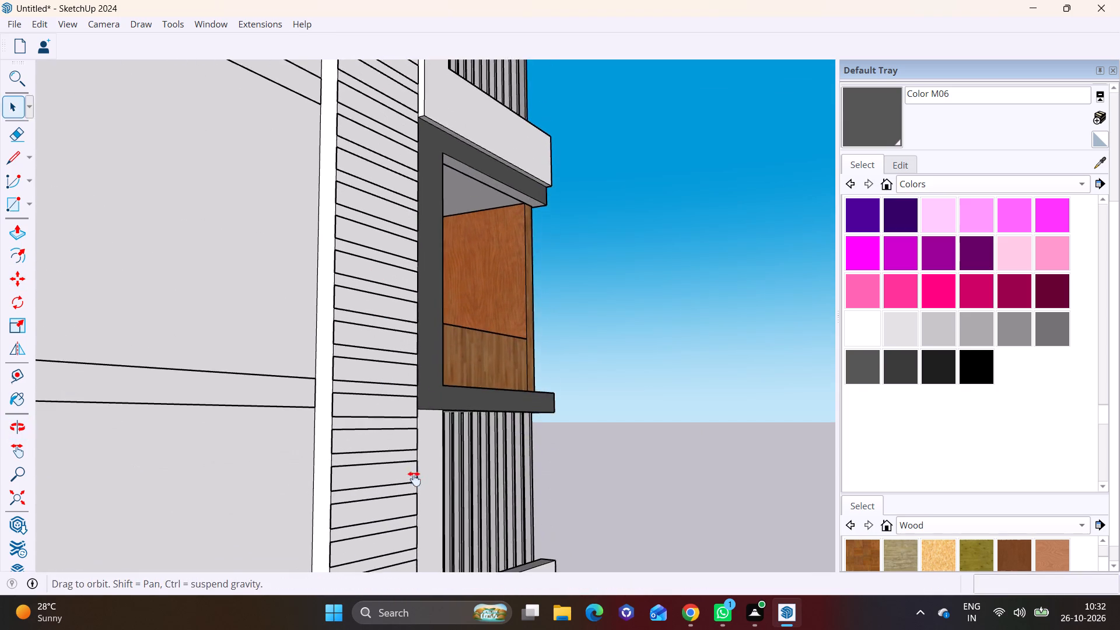
{"action": "middle_click_drag", "start_coordinate": [414, 479], "coordinate": [423, 310], "text": "shift"}
{"action": "scroll", "coordinate": [422, 456], "scroll_direction": "down", "scroll_amount": 1}
{"action": "scroll", "coordinate": [356, 471], "scroll_direction": "up", "scroll_amount": 1}
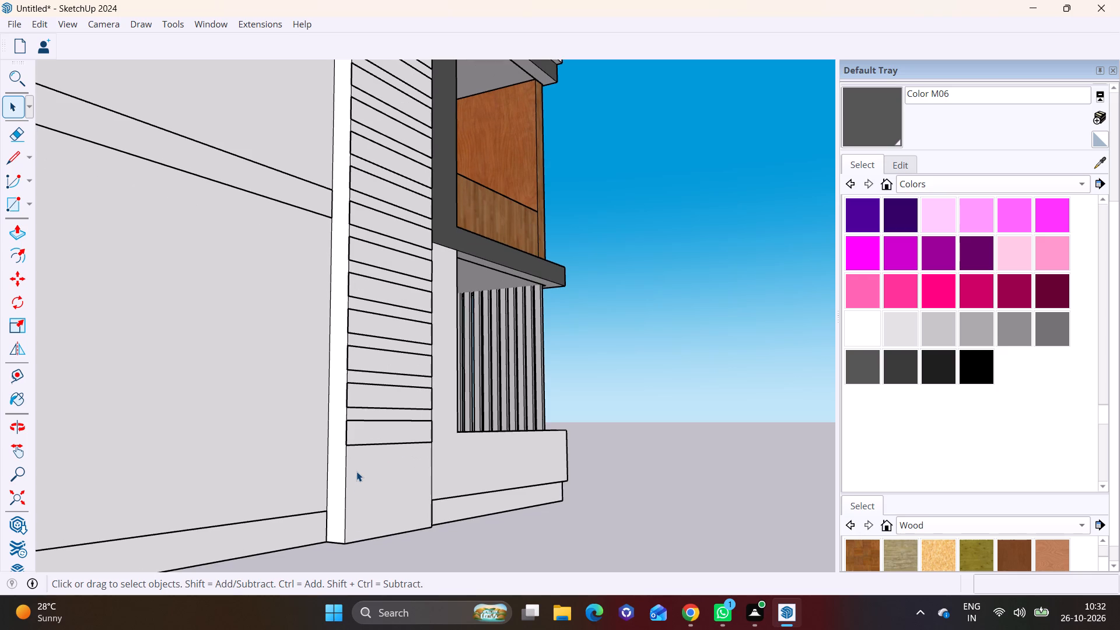
{"action": "middle_click_drag", "start_coordinate": [415, 487], "coordinate": [93, 494]}
{"action": "scroll", "coordinate": [121, 488], "scroll_direction": "down", "scroll_amount": 3}
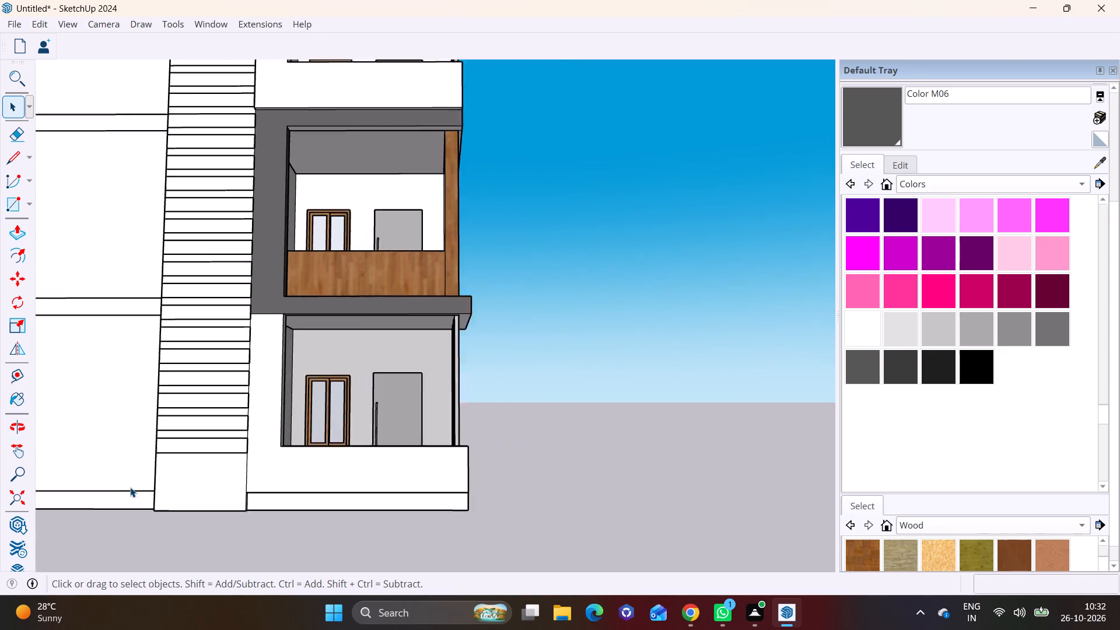
{"action": "scroll", "coordinate": [130, 487], "scroll_direction": "down", "scroll_amount": 2}
{"action": "middle_click_drag", "start_coordinate": [171, 437], "coordinate": [349, 570], "text": "shift"}
{"action": "middle_click_drag", "start_coordinate": [354, 377], "coordinate": [524, 540]}
{"action": "scroll", "coordinate": [370, 233], "scroll_direction": "up", "scroll_amount": 6}
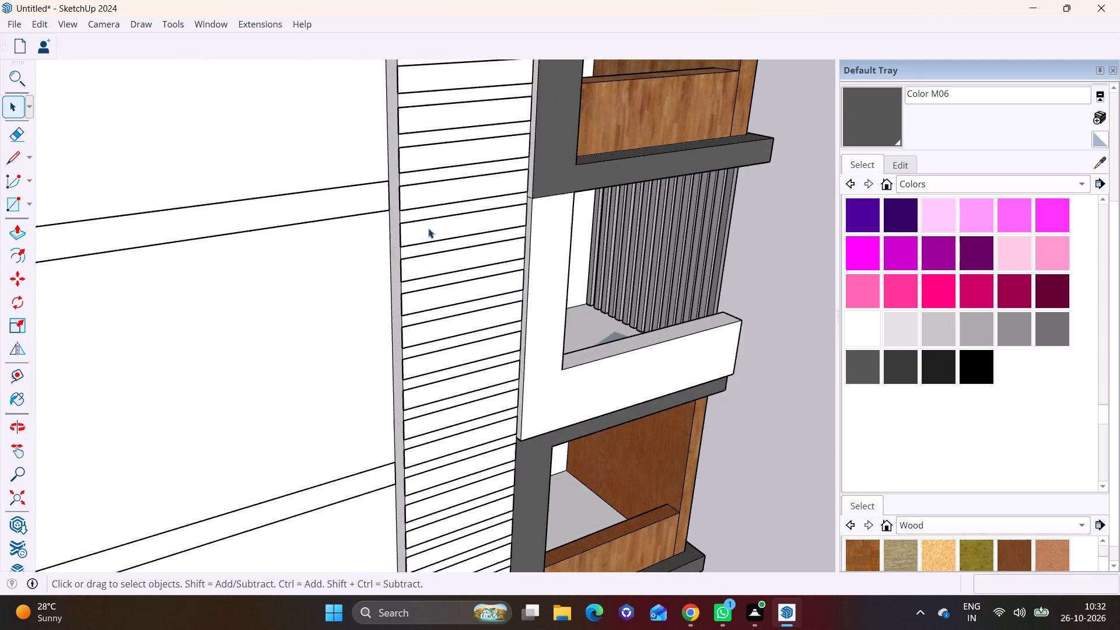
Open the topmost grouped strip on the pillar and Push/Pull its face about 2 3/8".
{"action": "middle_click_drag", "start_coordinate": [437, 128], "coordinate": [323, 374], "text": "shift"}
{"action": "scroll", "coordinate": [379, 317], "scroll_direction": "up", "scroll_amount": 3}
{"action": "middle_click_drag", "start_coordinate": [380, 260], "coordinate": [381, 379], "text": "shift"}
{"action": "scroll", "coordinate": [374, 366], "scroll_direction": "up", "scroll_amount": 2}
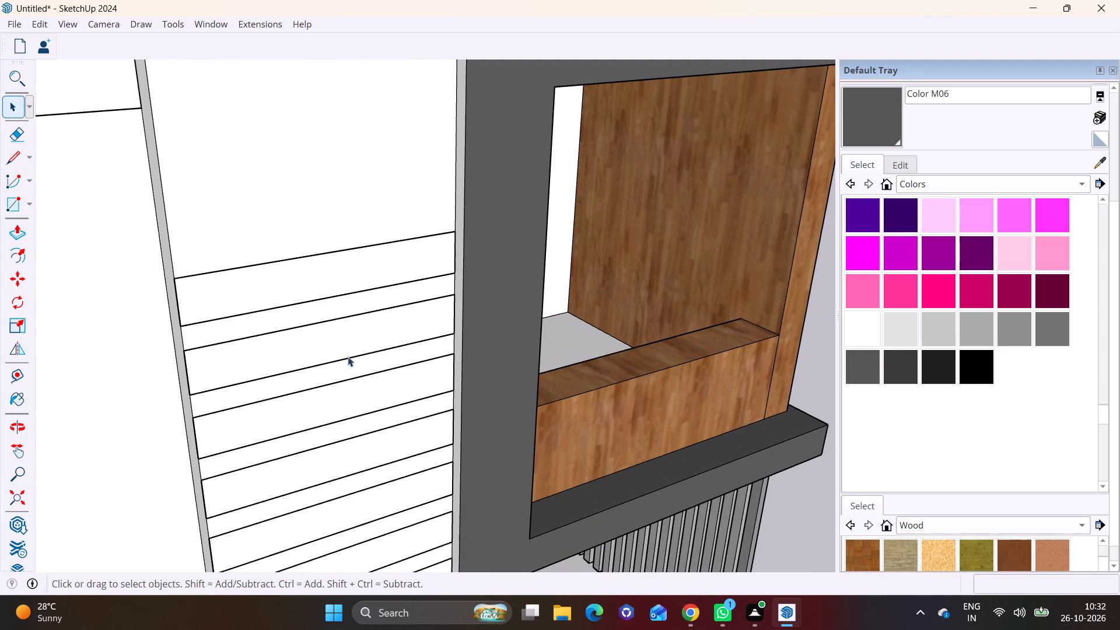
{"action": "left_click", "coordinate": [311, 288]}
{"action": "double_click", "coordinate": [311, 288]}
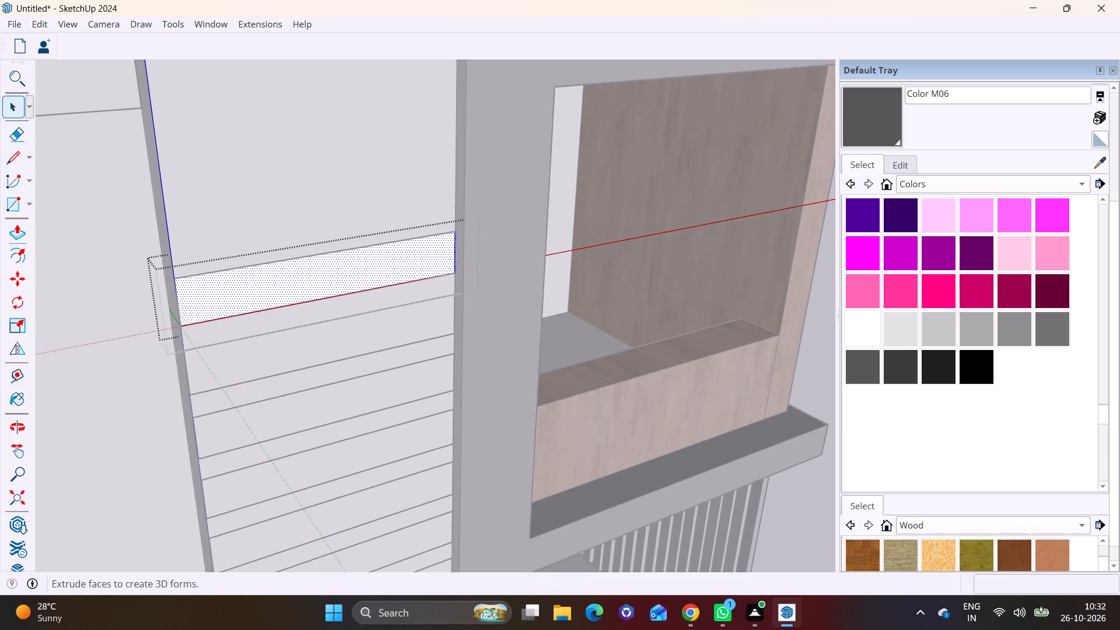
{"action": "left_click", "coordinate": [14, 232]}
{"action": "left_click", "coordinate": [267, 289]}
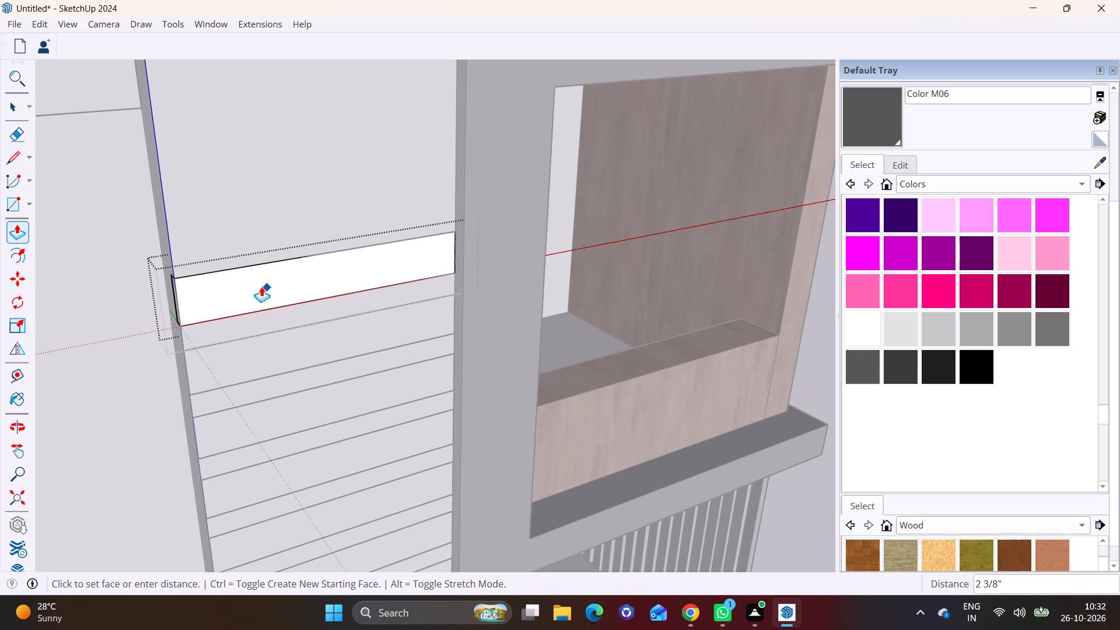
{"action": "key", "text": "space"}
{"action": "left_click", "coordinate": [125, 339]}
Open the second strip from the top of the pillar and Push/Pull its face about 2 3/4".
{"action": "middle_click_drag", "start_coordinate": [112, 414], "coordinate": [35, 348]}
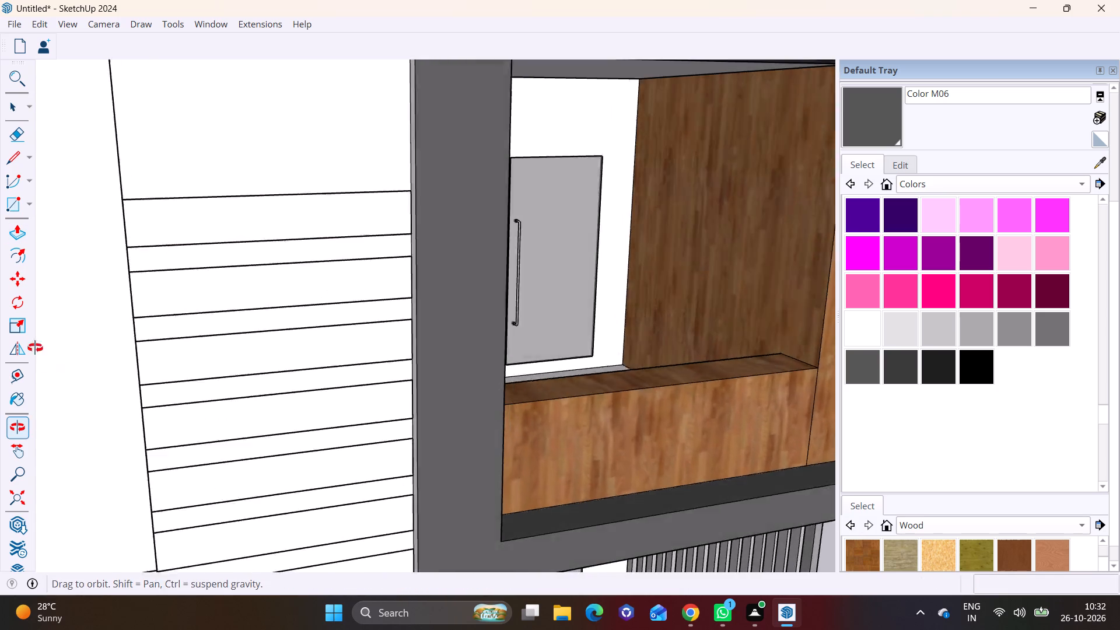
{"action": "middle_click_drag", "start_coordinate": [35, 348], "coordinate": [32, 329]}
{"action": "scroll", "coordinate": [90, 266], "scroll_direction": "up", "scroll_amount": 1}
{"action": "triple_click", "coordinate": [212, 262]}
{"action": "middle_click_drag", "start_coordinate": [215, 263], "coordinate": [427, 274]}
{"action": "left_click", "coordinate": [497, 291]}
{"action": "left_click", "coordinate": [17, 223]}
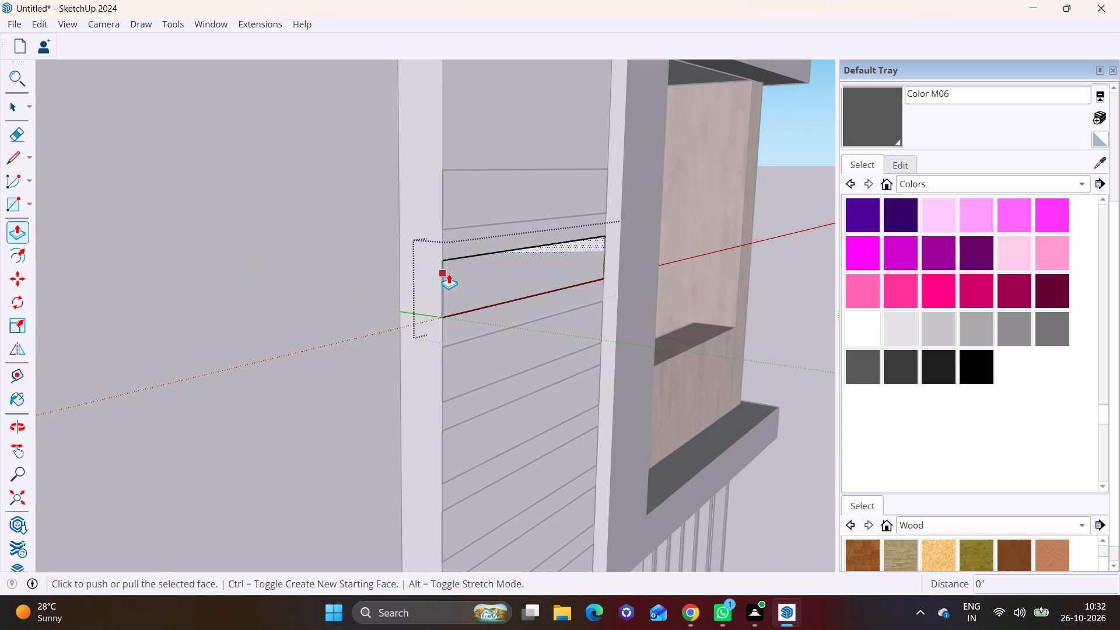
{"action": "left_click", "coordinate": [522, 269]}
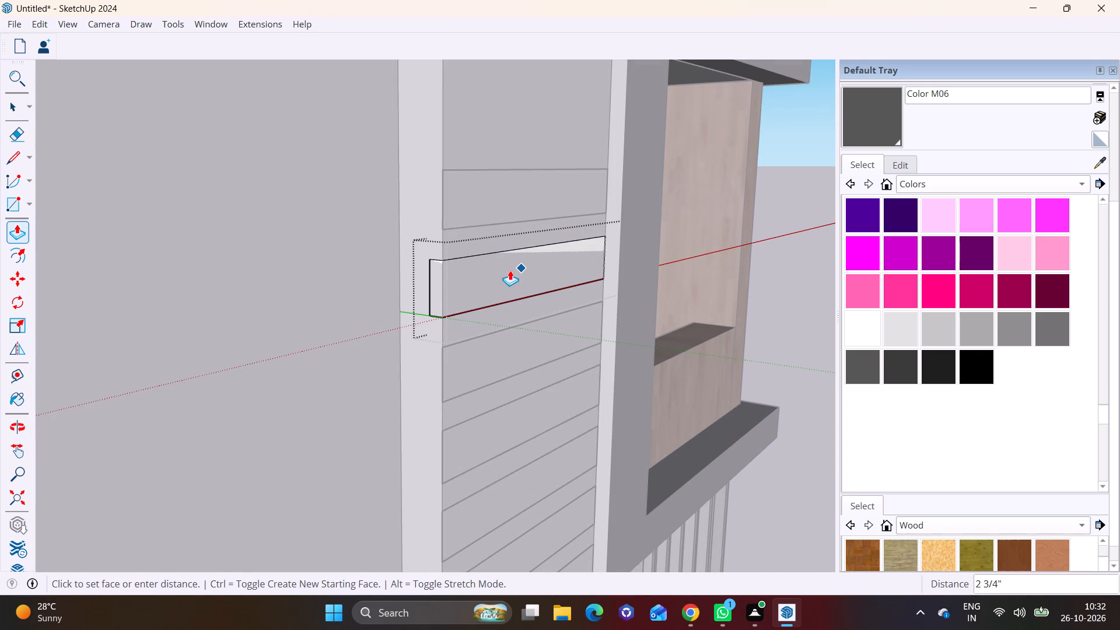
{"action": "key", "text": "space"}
Undo the strip extrusions, the array, the copy, the grouping and the original strip rectangle on the pillar.
{"action": "middle_click_drag", "start_coordinate": [352, 313], "coordinate": [97, 317]}
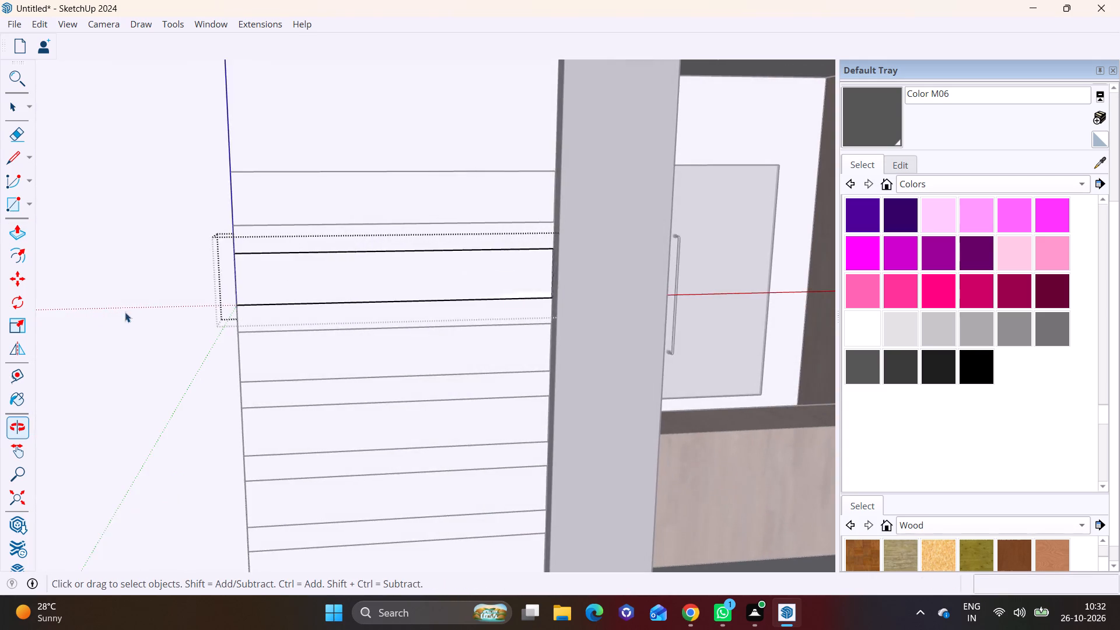
{"action": "scroll", "coordinate": [307, 309], "scroll_direction": "down", "scroll_amount": 8}
{"action": "scroll", "coordinate": [118, 228], "scroll_direction": "down", "scroll_amount": 5}
{"action": "key", "text": "ctrl+z"}
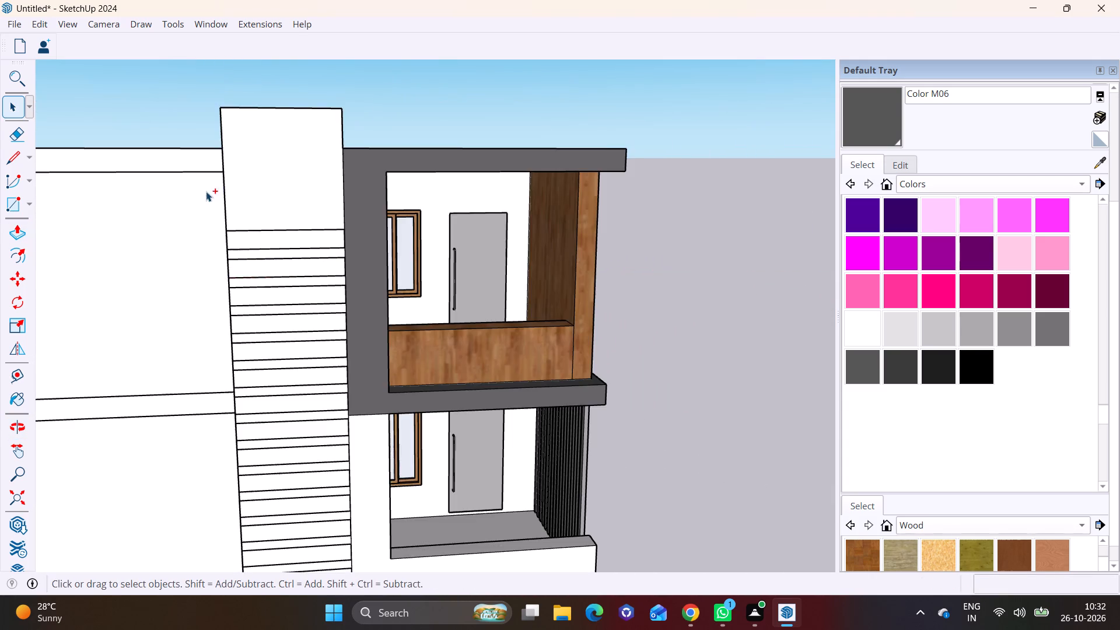
{"action": "key", "text": "ctrl+z"}
{"action": "key", "text": "ctrl+z"}
{"action": "key", "text": "ctrl+z"}
{"action": "key", "text": "ctrl+z"}
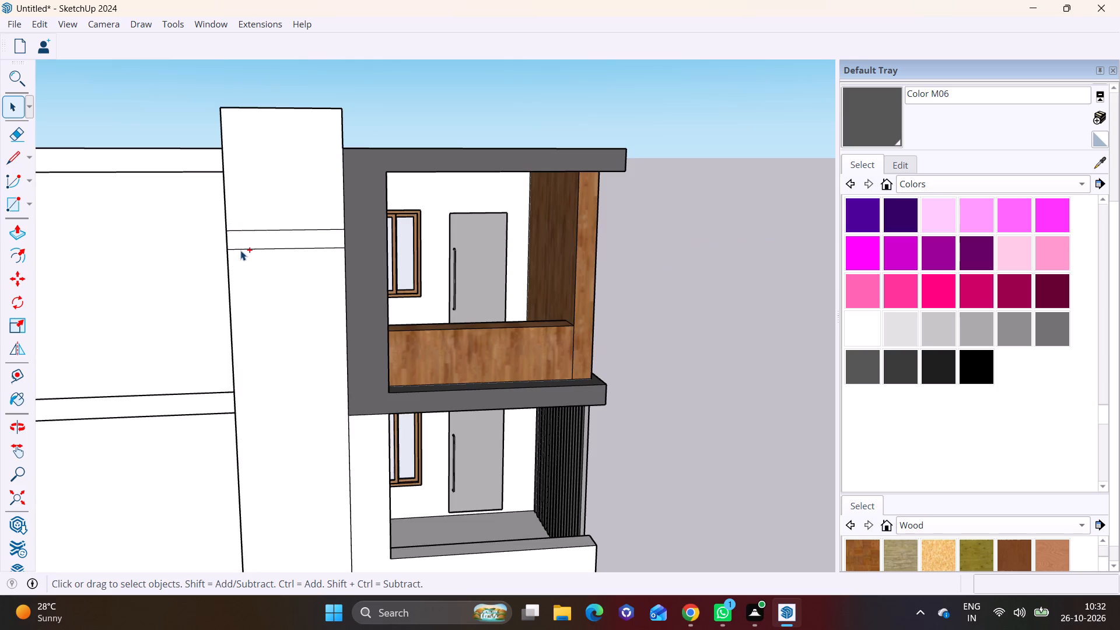
{"action": "key", "text": "ctrl+z"}
Draw a tall rectangle about 40' high and 3' 3 5/8" wide, inset on the pillar's front face from near its top to near its base.
{"action": "scroll", "coordinate": [285, 216], "scroll_direction": "up", "scroll_amount": 2}
{"action": "scroll", "coordinate": [285, 216], "scroll_direction": "down", "scroll_amount": 4}
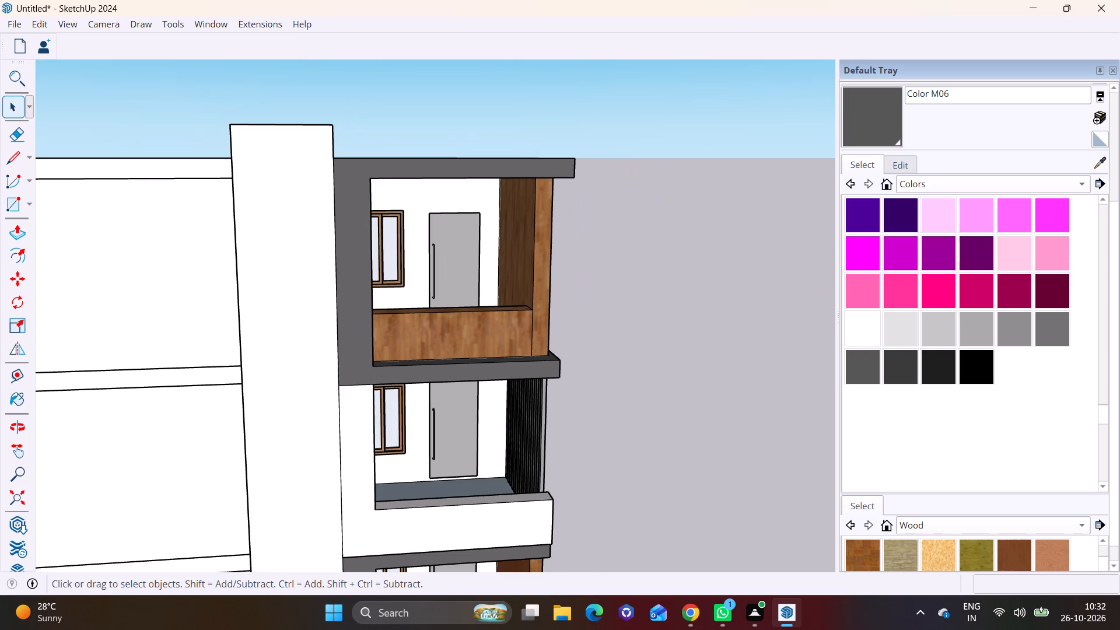
{"action": "left_click", "coordinate": [30, 206]}
{"action": "left_click", "coordinate": [30, 222]}
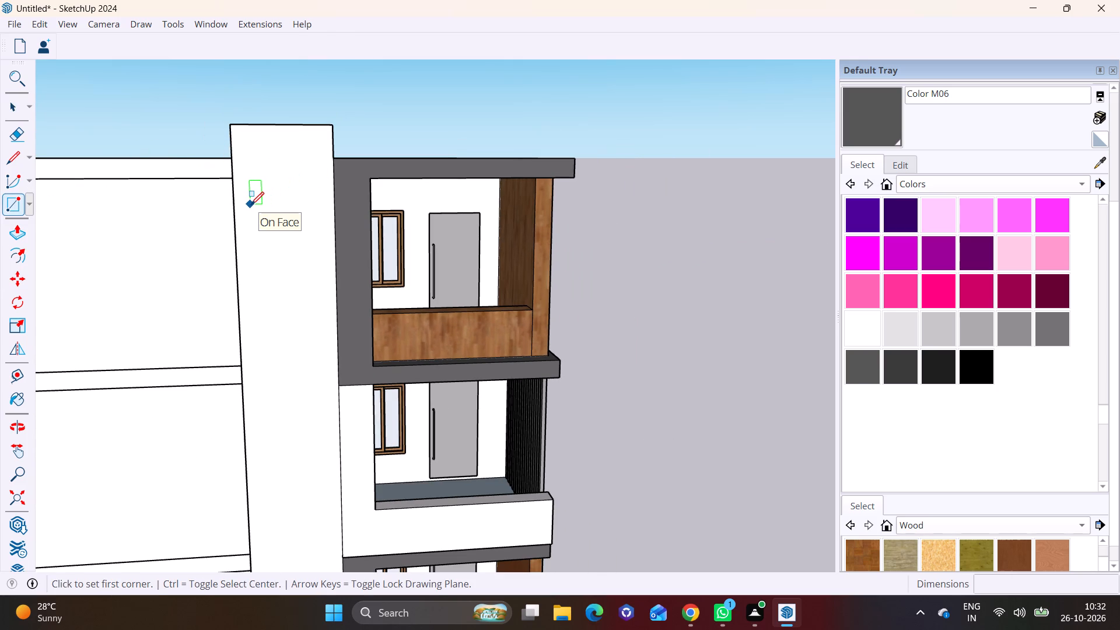
{"action": "left_click_drag", "start_coordinate": [253, 202], "coordinate": [258, 199]}
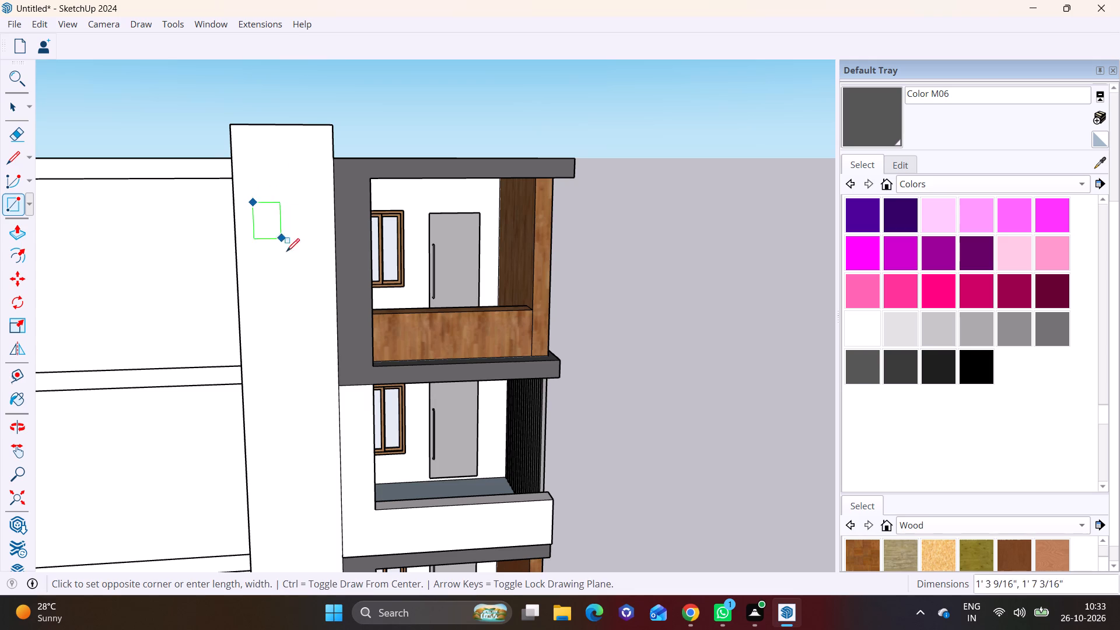
{"action": "scroll", "coordinate": [336, 398], "scroll_direction": "down", "scroll_amount": 8}
{"action": "middle_click_drag", "start_coordinate": [298, 451], "coordinate": [303, 243], "text": "shift"}
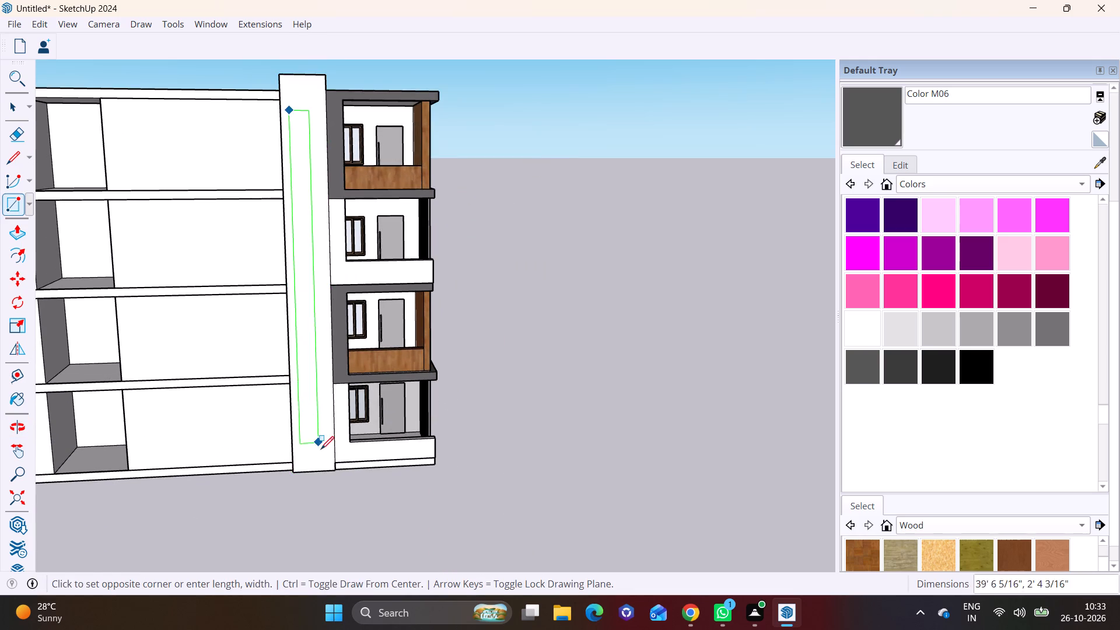
{"action": "middle_click_drag", "start_coordinate": [318, 446], "coordinate": [311, 324], "text": "shift"}
{"action": "scroll", "coordinate": [313, 317], "scroll_direction": "up", "scroll_amount": 10}
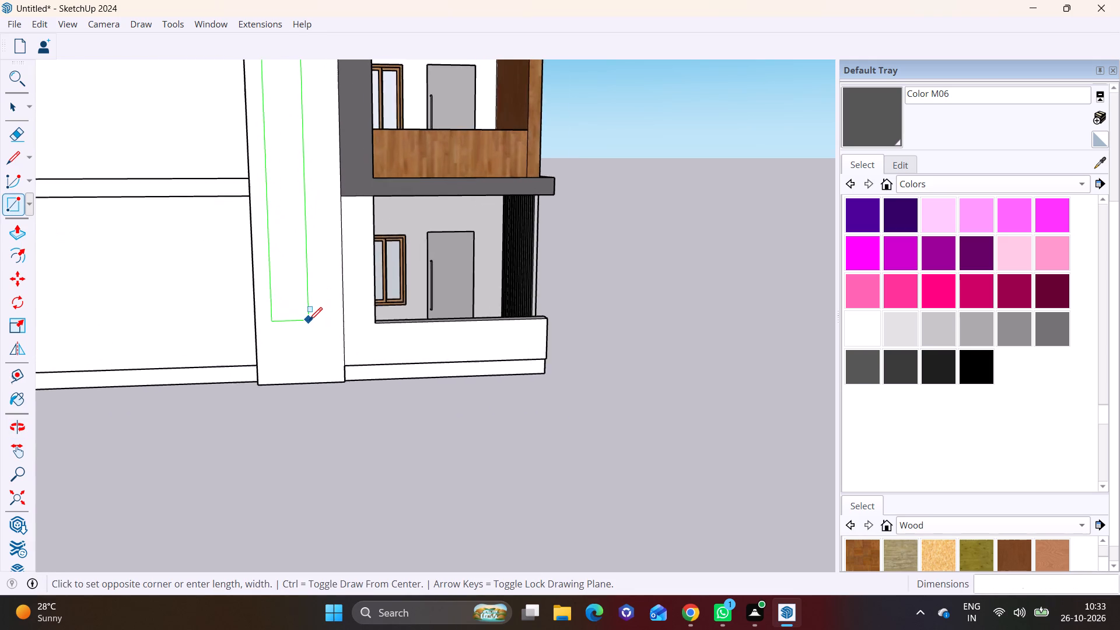
{"action": "scroll", "coordinate": [309, 320], "scroll_direction": "up", "scroll_amount": 5}
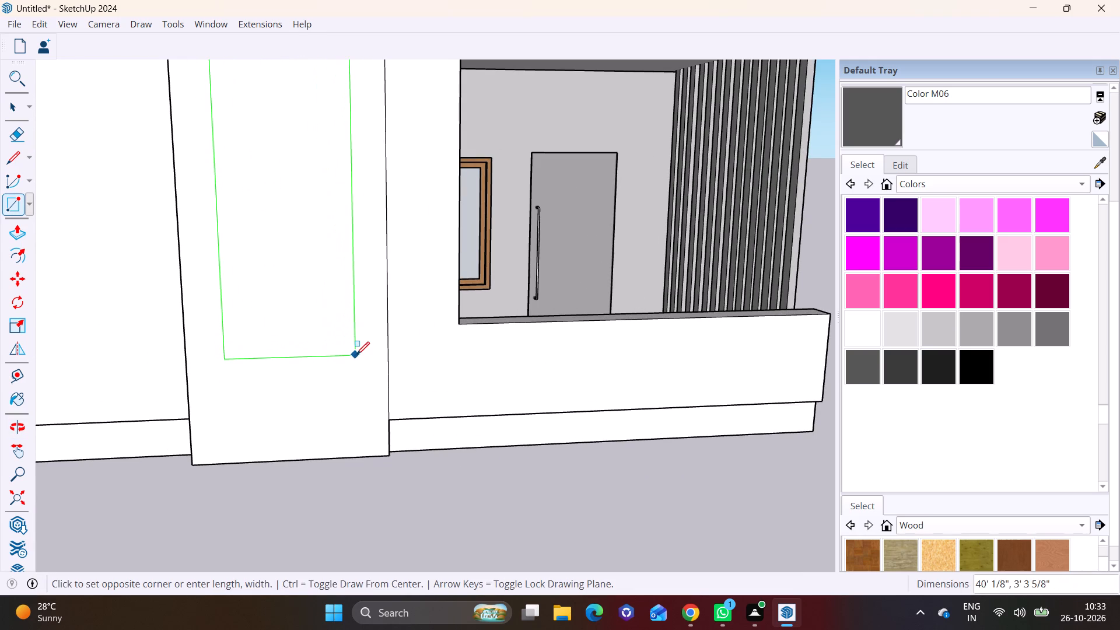
{"action": "left_click", "coordinate": [355, 352]}
{"action": "key", "text": "space"}
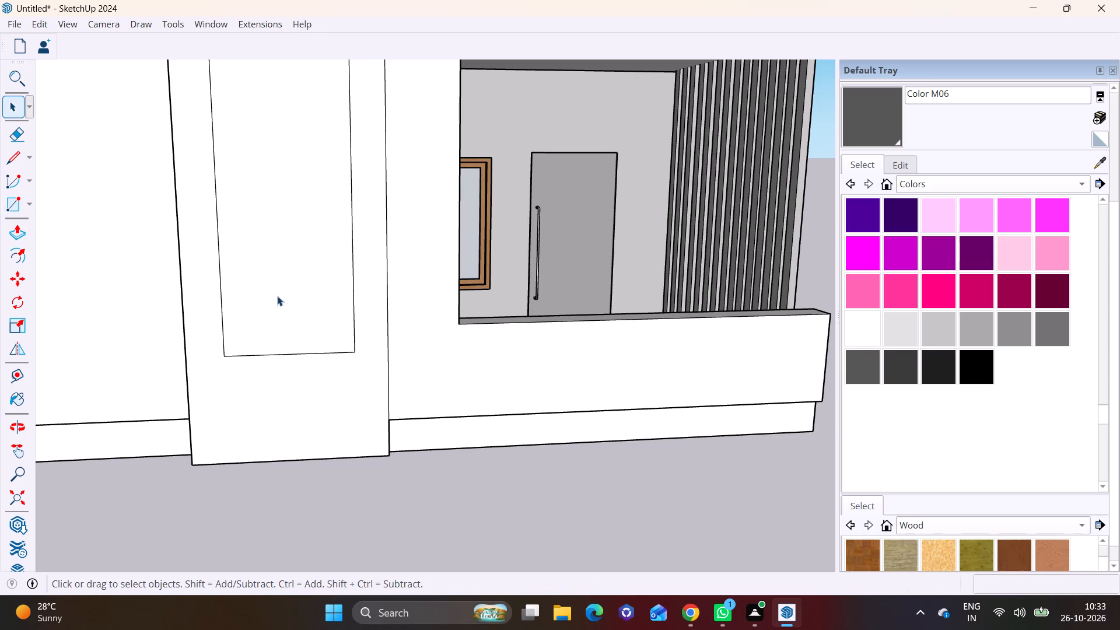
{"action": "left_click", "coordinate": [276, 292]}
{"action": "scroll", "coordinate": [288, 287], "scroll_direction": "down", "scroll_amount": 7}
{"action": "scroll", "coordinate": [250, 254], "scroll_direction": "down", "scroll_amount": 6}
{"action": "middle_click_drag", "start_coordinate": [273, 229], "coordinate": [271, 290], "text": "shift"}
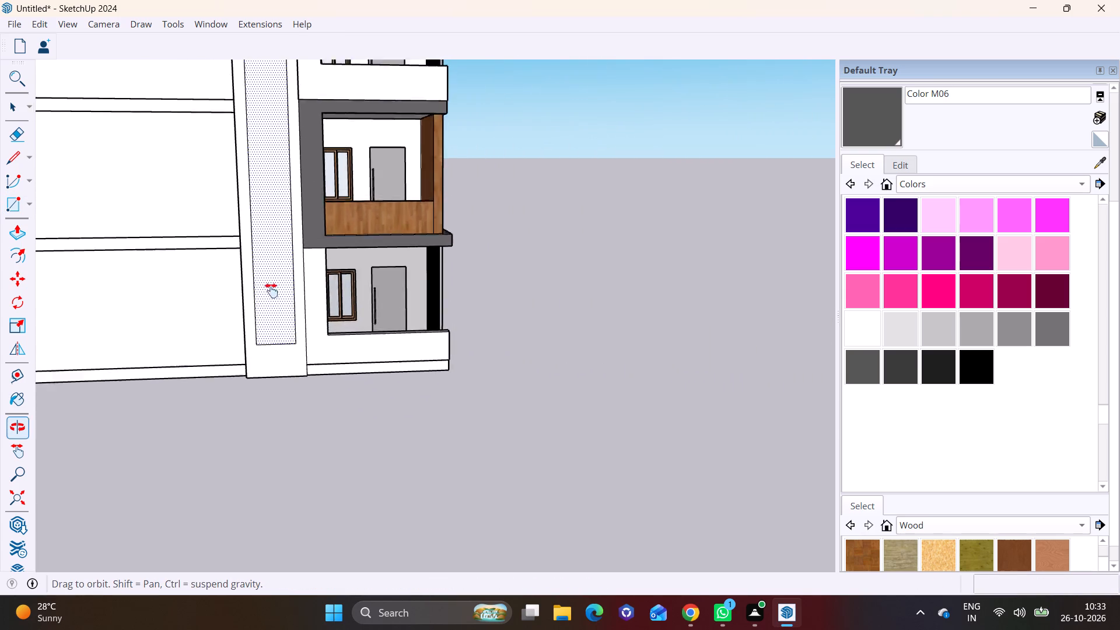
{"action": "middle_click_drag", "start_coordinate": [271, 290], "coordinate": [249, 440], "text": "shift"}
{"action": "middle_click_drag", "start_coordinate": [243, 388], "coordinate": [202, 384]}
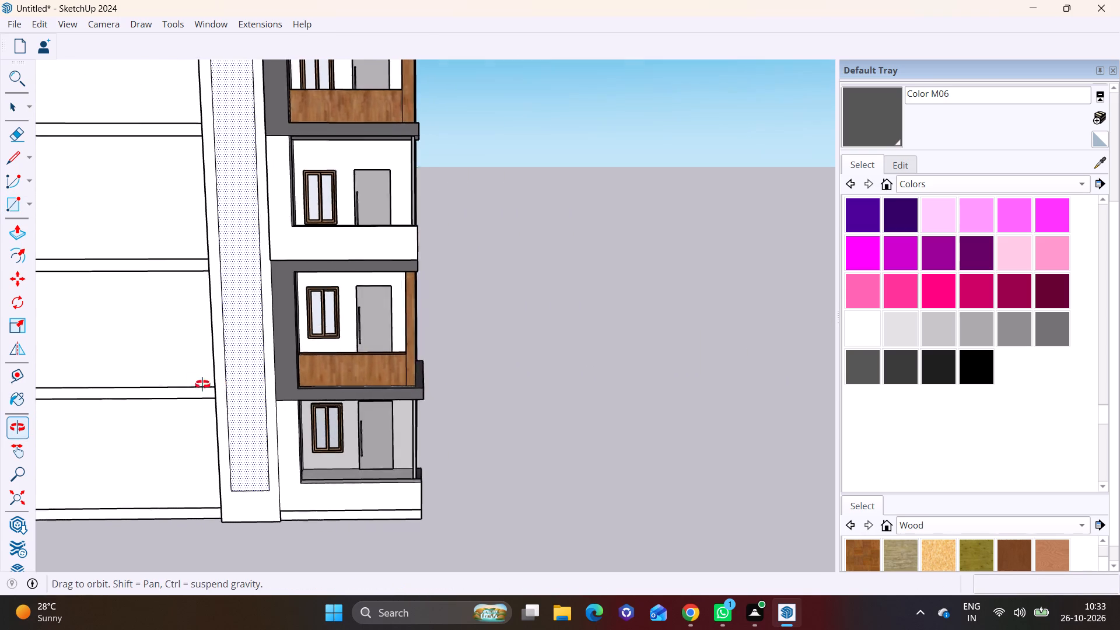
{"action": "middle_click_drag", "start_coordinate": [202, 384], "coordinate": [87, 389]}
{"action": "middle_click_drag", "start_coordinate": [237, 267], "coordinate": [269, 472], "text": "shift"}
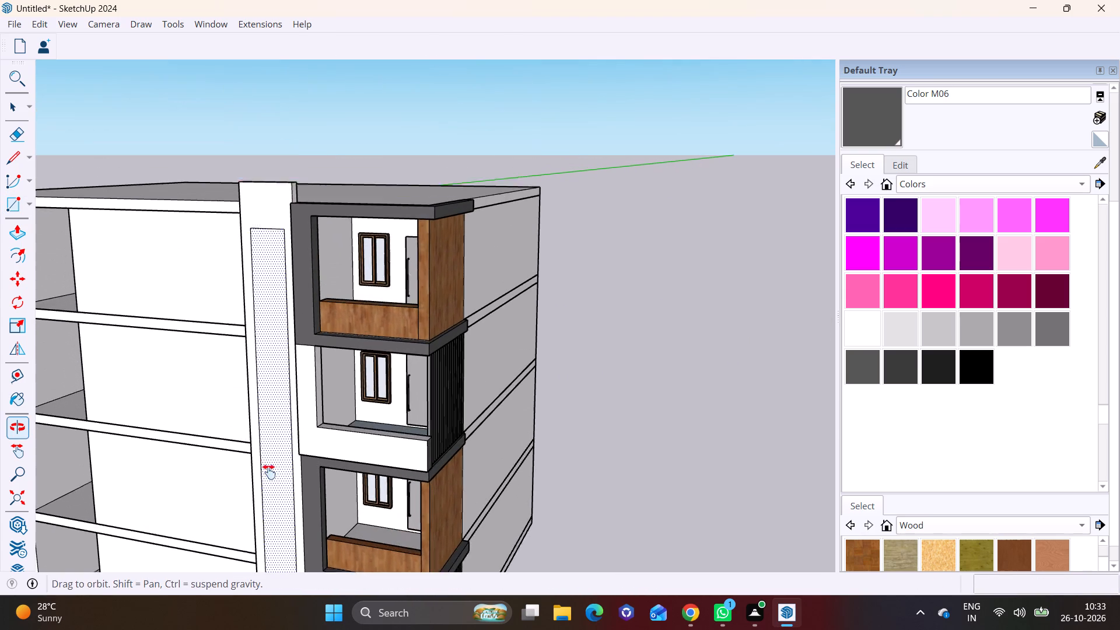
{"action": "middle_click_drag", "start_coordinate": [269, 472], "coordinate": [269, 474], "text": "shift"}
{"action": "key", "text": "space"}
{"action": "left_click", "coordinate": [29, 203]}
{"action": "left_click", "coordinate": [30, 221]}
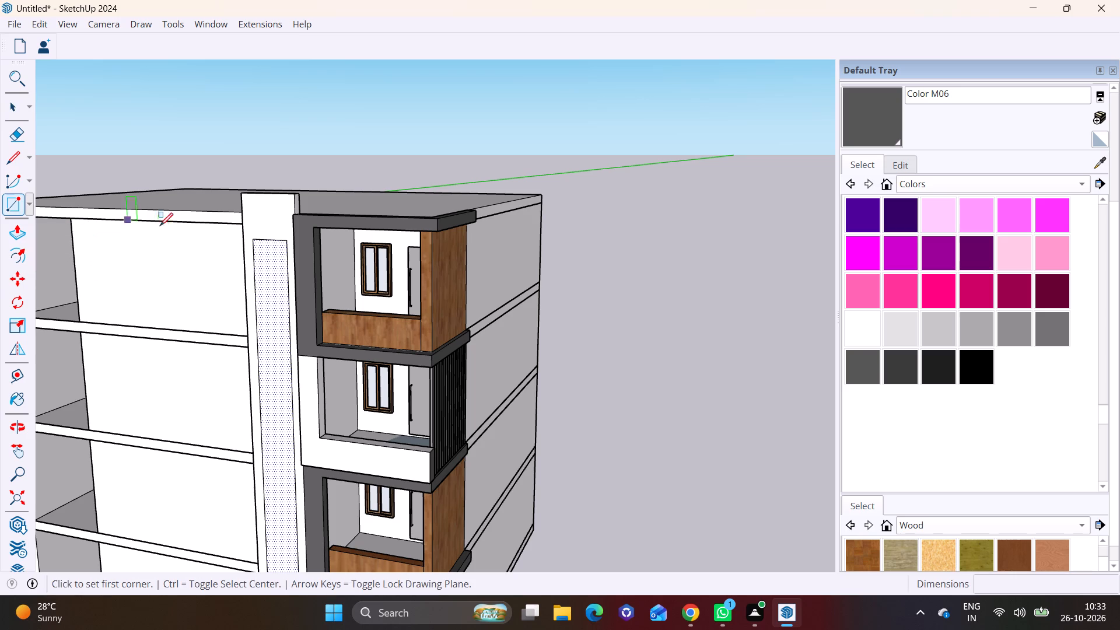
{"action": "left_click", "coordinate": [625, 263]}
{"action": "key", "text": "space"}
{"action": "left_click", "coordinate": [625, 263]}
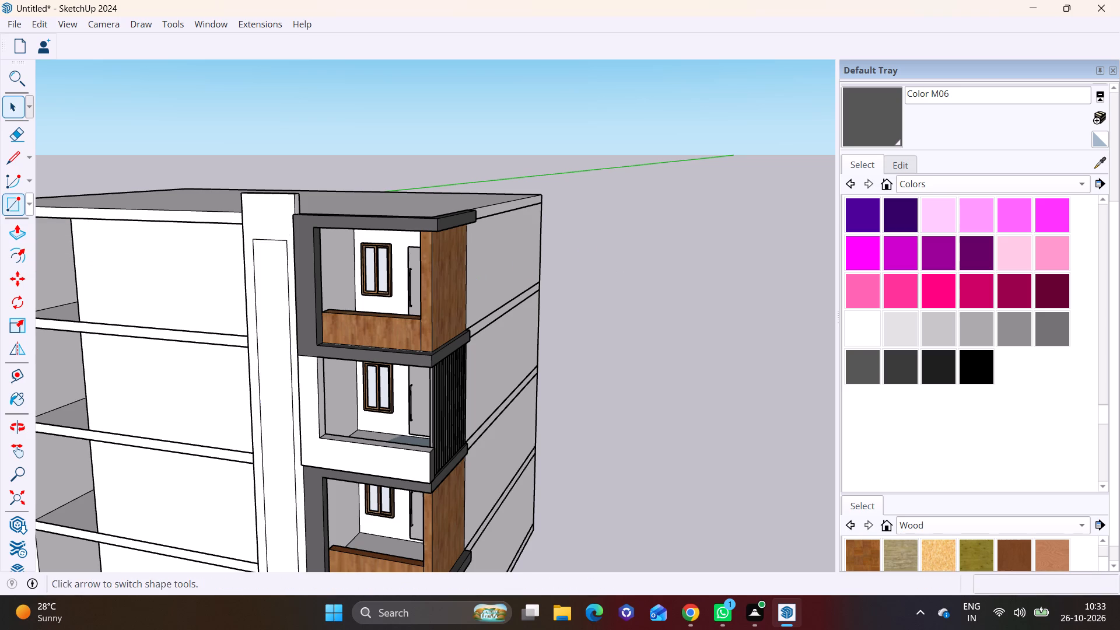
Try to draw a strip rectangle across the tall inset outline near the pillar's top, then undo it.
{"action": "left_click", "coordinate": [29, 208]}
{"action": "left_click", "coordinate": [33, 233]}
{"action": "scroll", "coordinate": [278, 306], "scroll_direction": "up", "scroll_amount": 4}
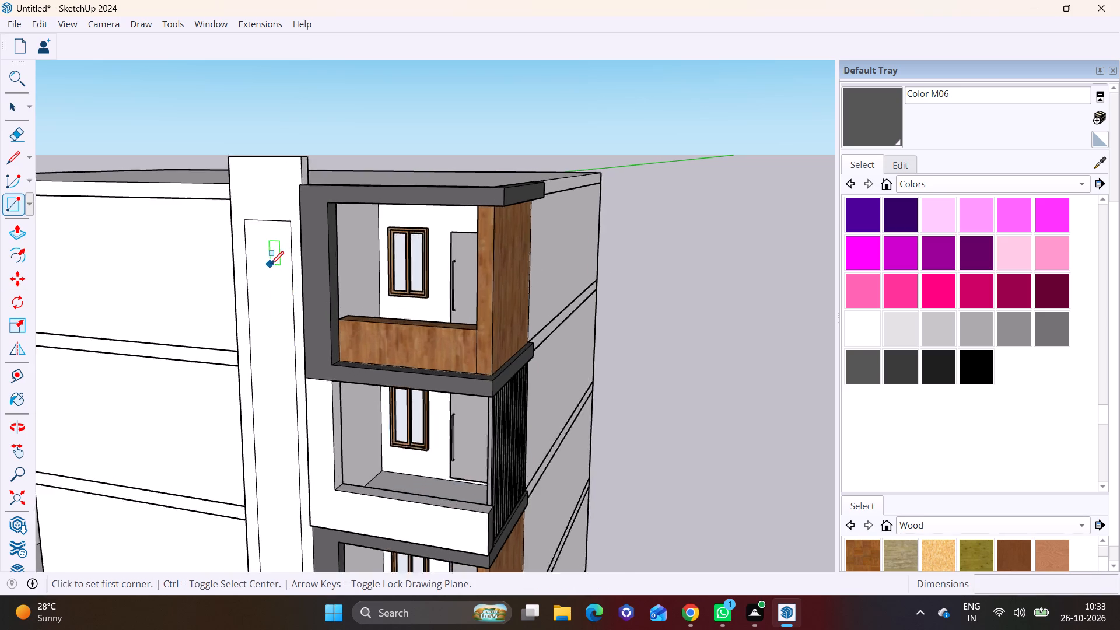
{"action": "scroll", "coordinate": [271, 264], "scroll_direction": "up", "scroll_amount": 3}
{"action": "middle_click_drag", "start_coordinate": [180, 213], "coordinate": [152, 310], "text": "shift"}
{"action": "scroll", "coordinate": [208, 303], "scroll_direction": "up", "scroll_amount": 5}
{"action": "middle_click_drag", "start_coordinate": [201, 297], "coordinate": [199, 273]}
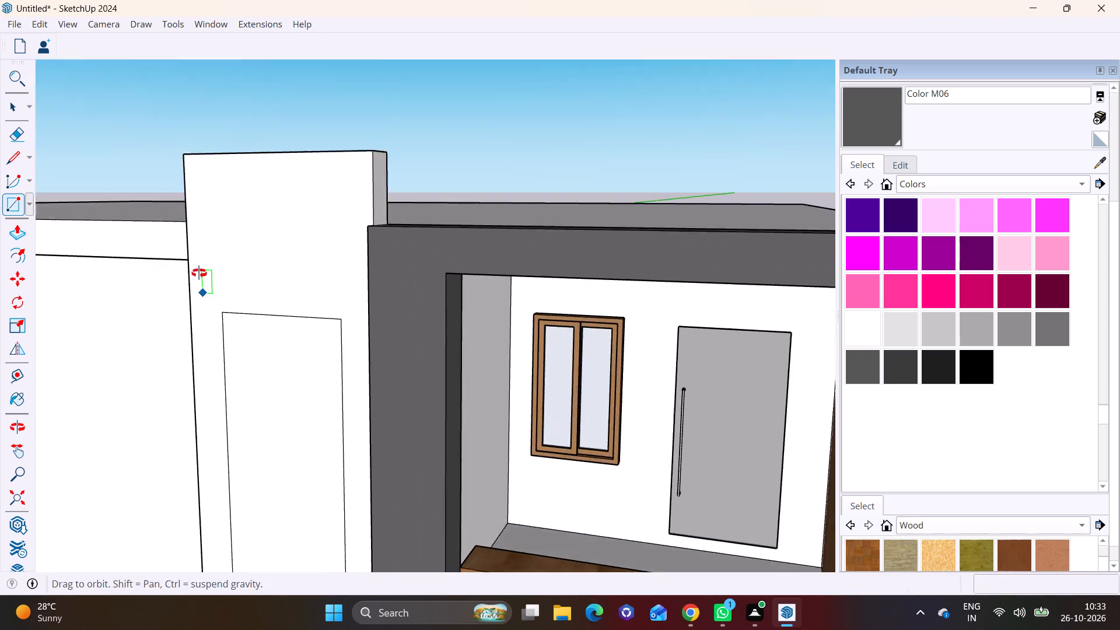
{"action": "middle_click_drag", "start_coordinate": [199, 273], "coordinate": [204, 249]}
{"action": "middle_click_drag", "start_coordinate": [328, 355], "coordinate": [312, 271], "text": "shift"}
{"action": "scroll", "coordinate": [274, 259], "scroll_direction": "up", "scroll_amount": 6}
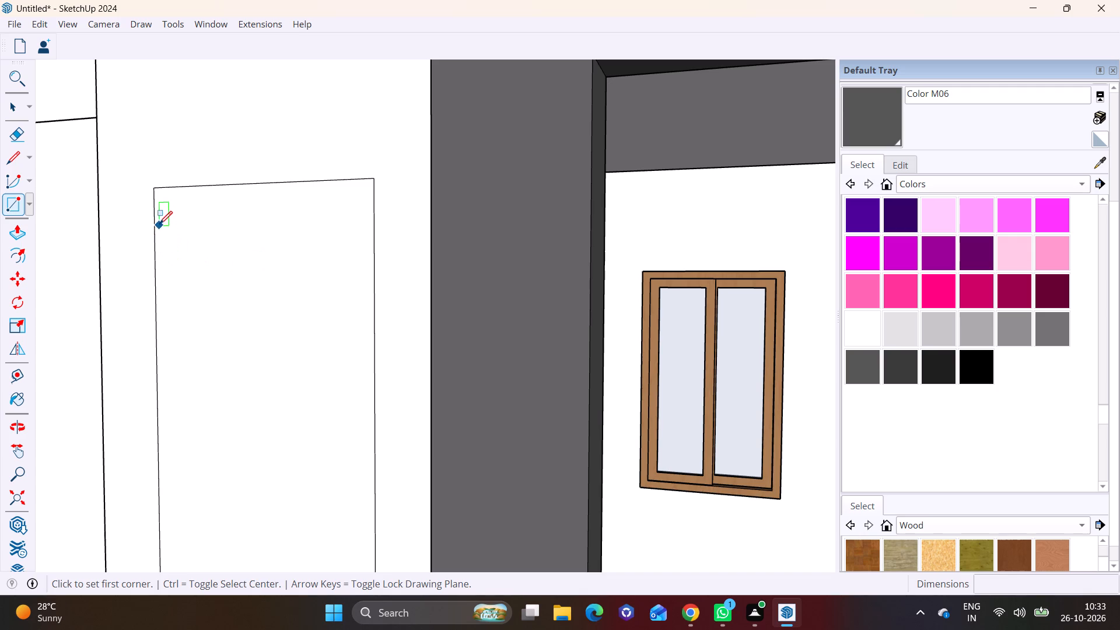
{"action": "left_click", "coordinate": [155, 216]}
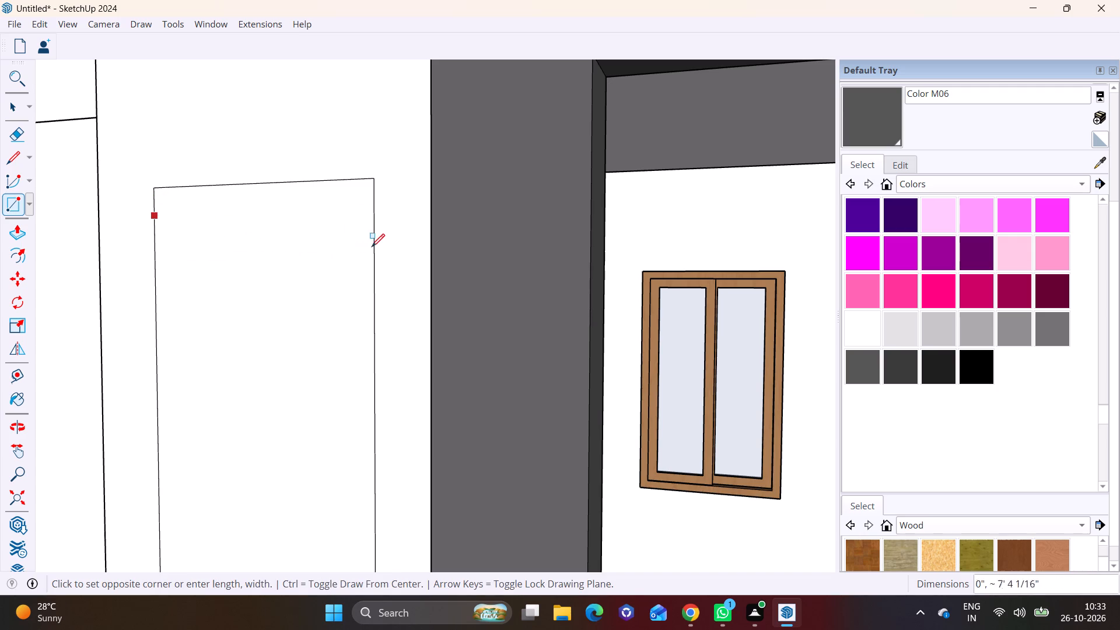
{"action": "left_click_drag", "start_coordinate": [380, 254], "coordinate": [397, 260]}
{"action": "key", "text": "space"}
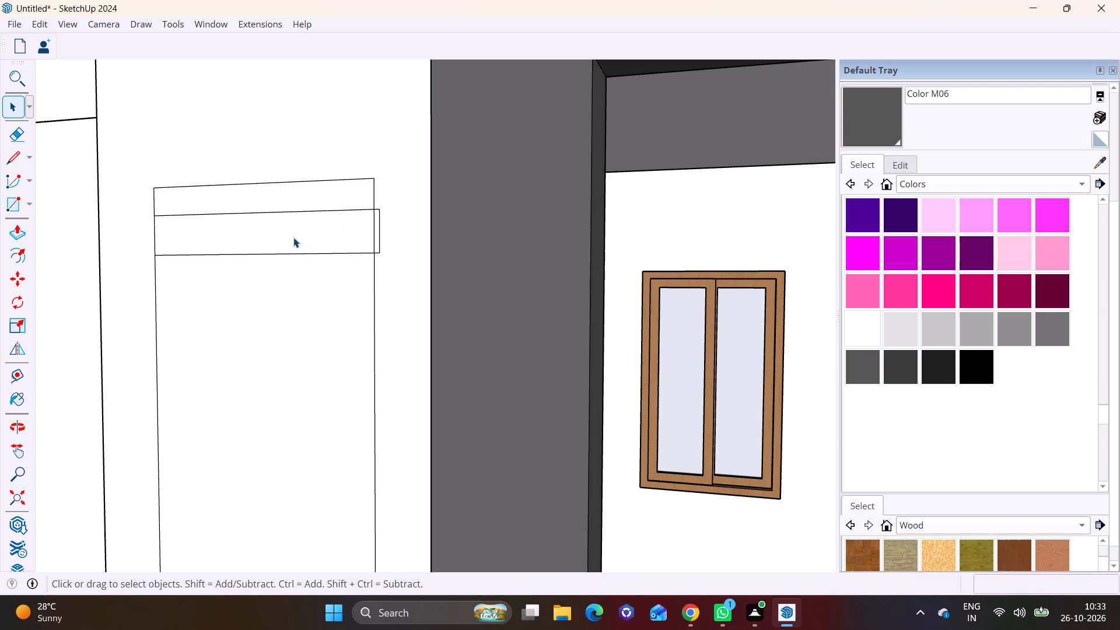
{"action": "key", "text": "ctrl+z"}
Draw a rectangle about 6 13/16" high and 3' 3 1/2" wide between the inset outline's side edges, just below its top edge.
{"action": "left_click", "coordinate": [29, 202]}
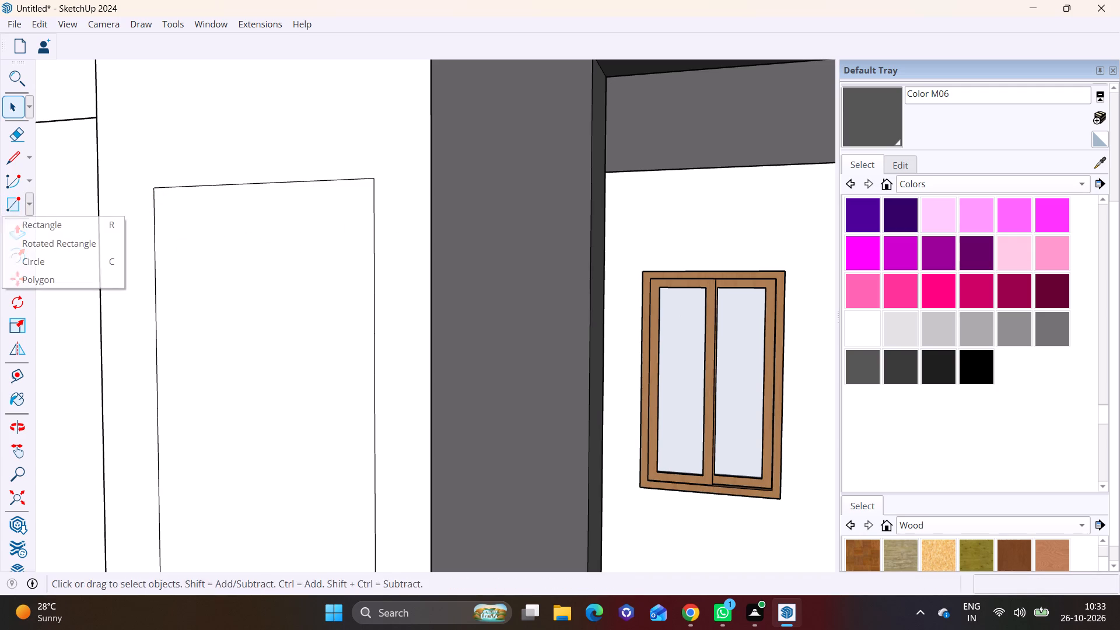
{"action": "left_click", "coordinate": [29, 226]}
{"action": "left_click", "coordinate": [157, 225]}
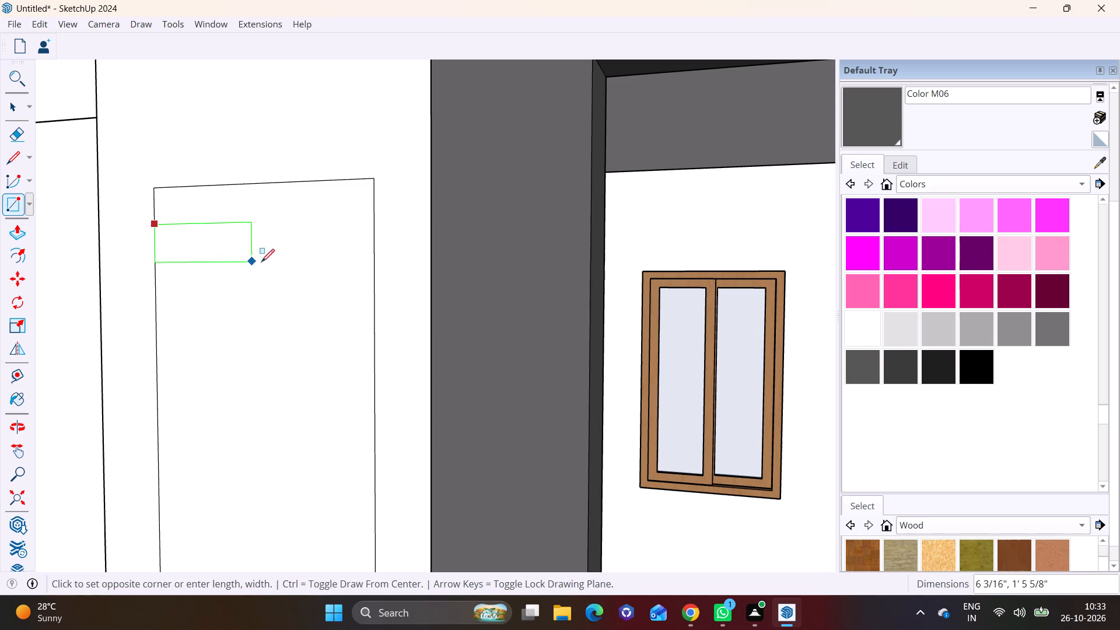
{"action": "left_click", "coordinate": [373, 265]}
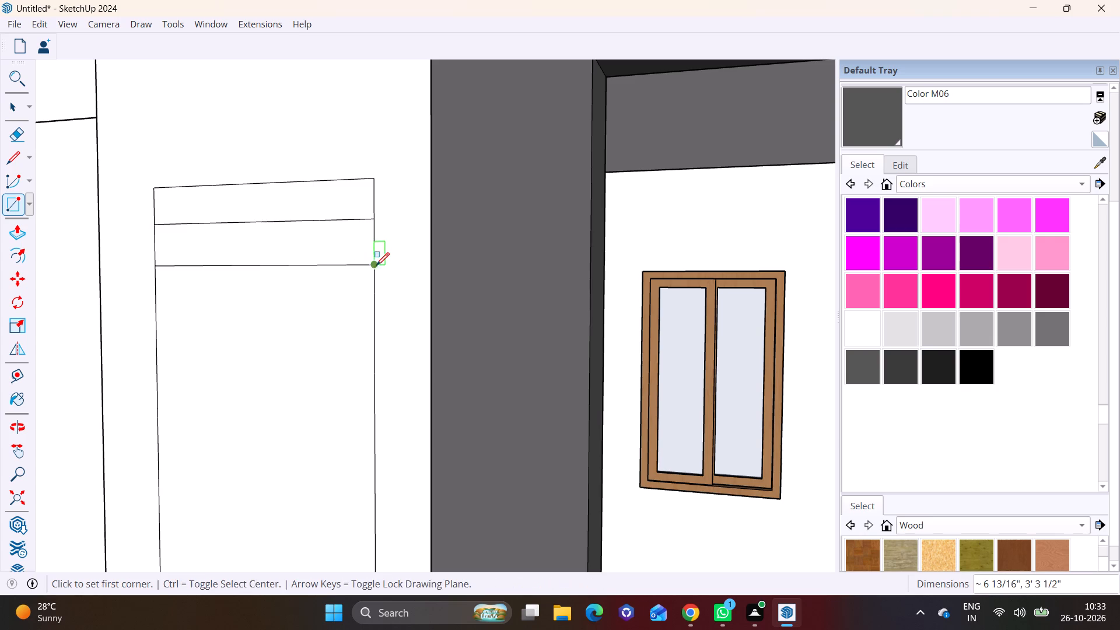
Make the new strip rectangle a group, including its edges.
{"action": "key", "text": "space"}
{"action": "double_click", "coordinate": [293, 258]}
{"action": "right_click", "coordinate": [293, 258]}
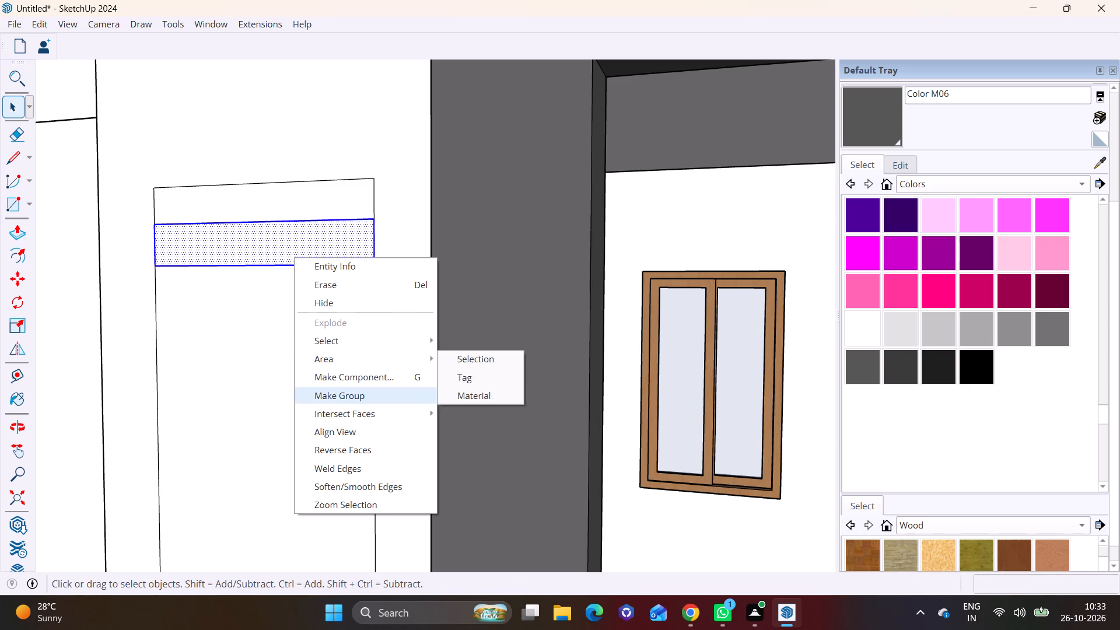
{"action": "left_click", "coordinate": [341, 398]}
Open the strip group and use Push/Pull to push its face inward, recessing it into the pillar.
{"action": "double_click", "coordinate": [264, 254]}
{"action": "left_click", "coordinate": [265, 249]}
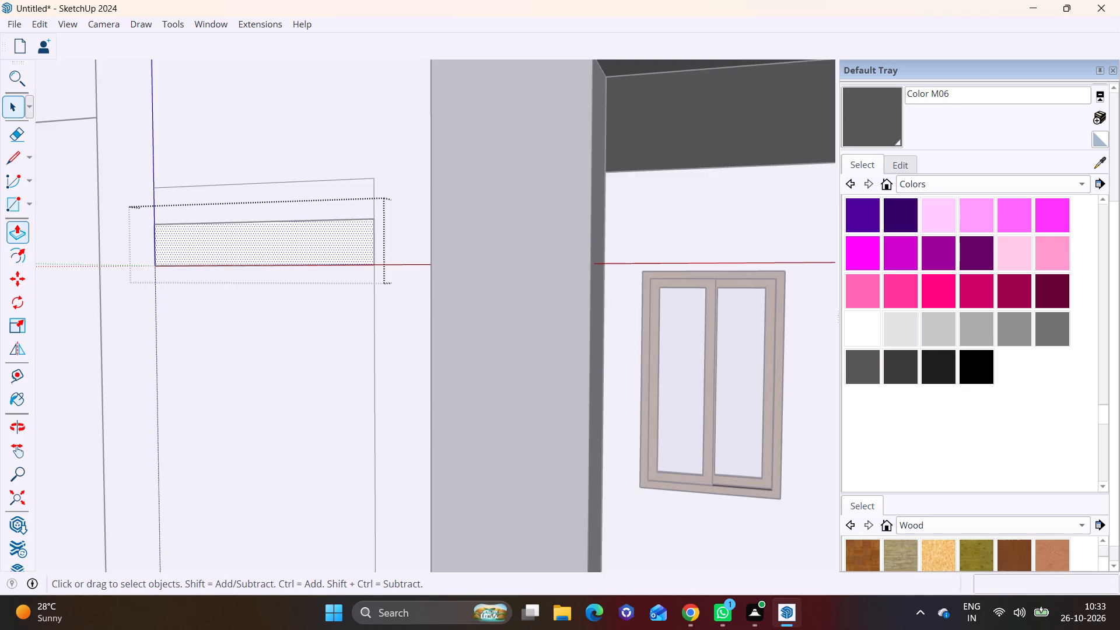
{"action": "left_click", "coordinate": [20, 232]}
{"action": "left_click", "coordinate": [212, 242]}
{"action": "left_click", "coordinate": [230, 239]}
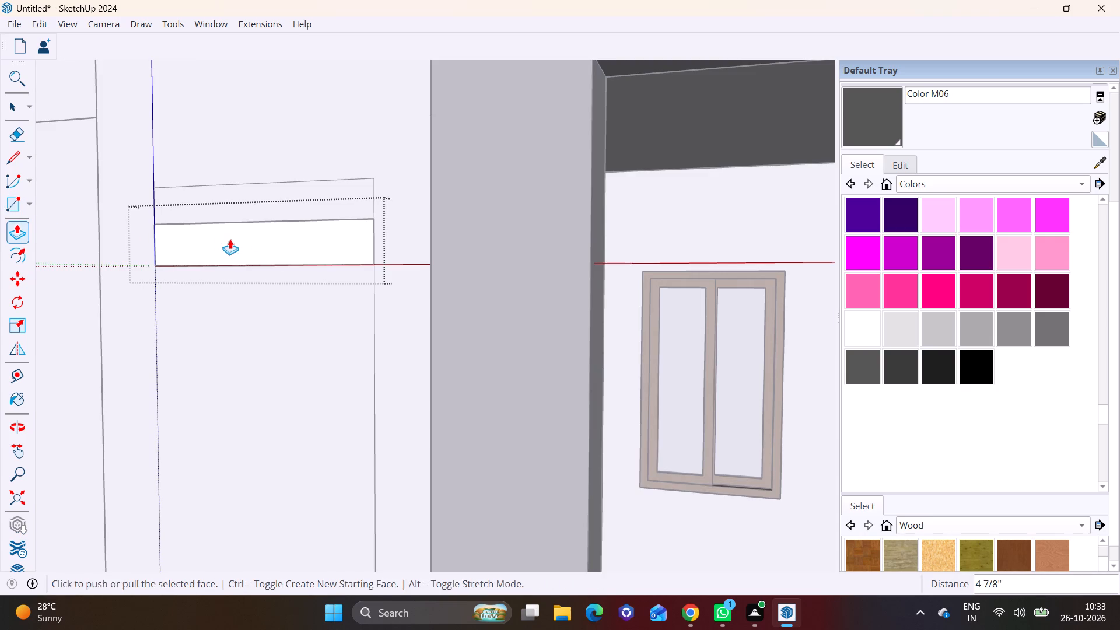
{"action": "middle_click_drag", "start_coordinate": [261, 268], "coordinate": [125, 343]}
{"action": "left_click", "coordinate": [204, 268]}
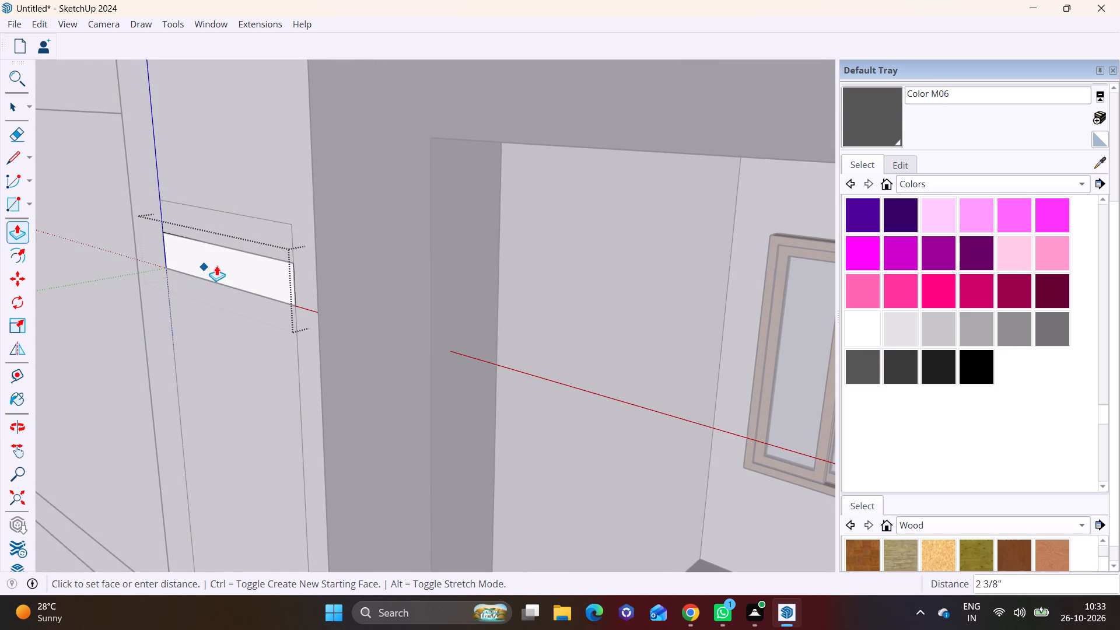
{"action": "key", "text": "space"}
{"action": "left_click", "coordinate": [219, 265]}
{"action": "left_click", "coordinate": [19, 229]}
{"action": "left_click", "coordinate": [198, 262]}
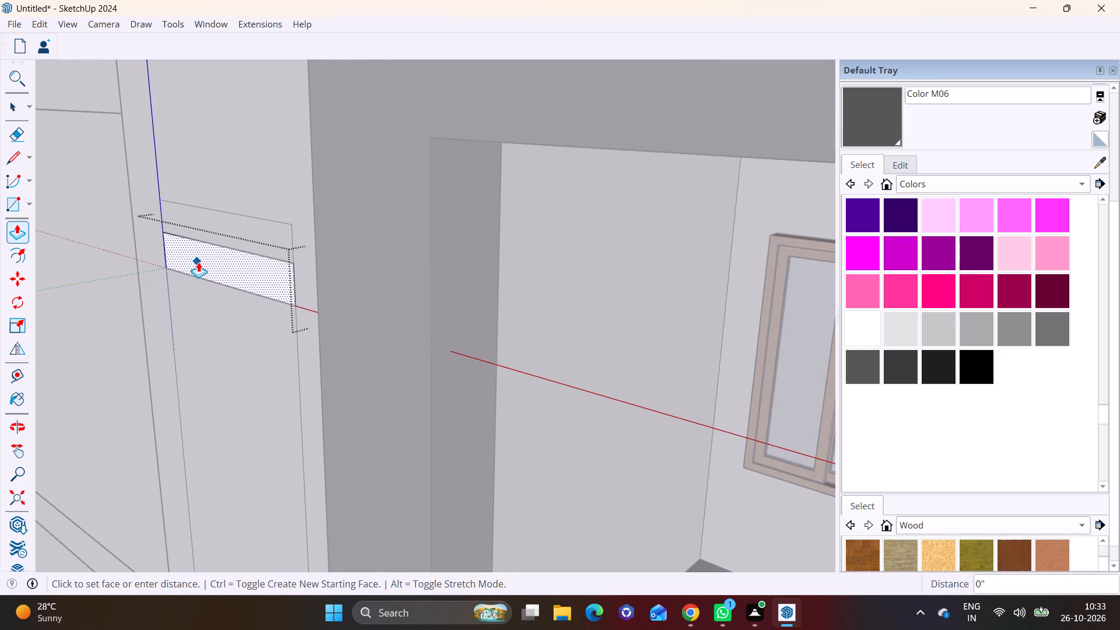
{"action": "left_click_drag", "start_coordinate": [212, 265], "coordinate": [208, 257]}
{"action": "key", "text": "space"}
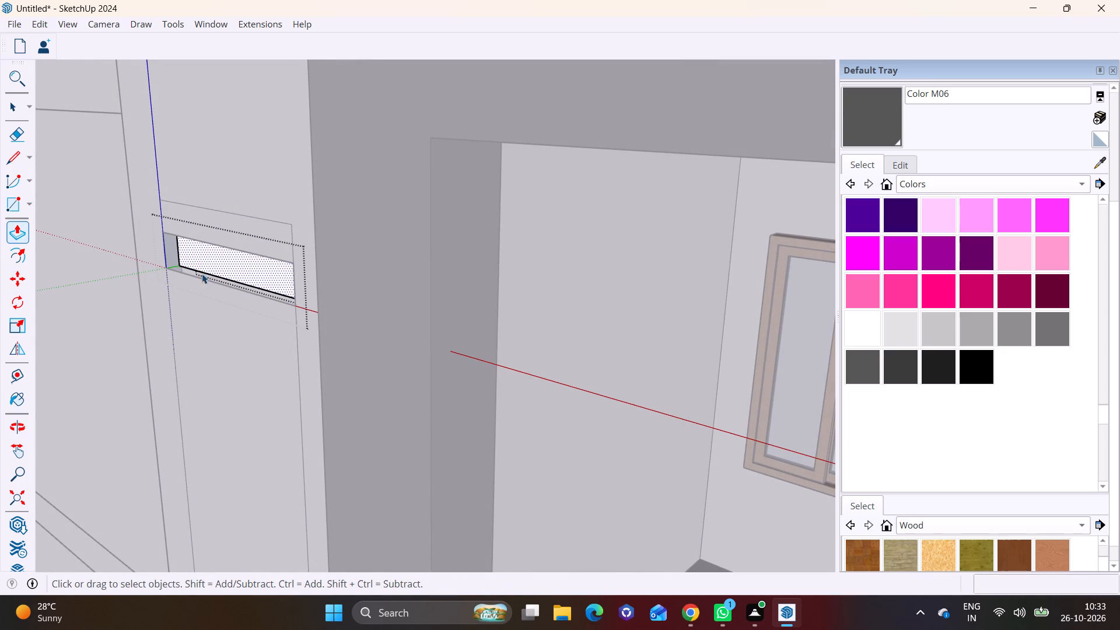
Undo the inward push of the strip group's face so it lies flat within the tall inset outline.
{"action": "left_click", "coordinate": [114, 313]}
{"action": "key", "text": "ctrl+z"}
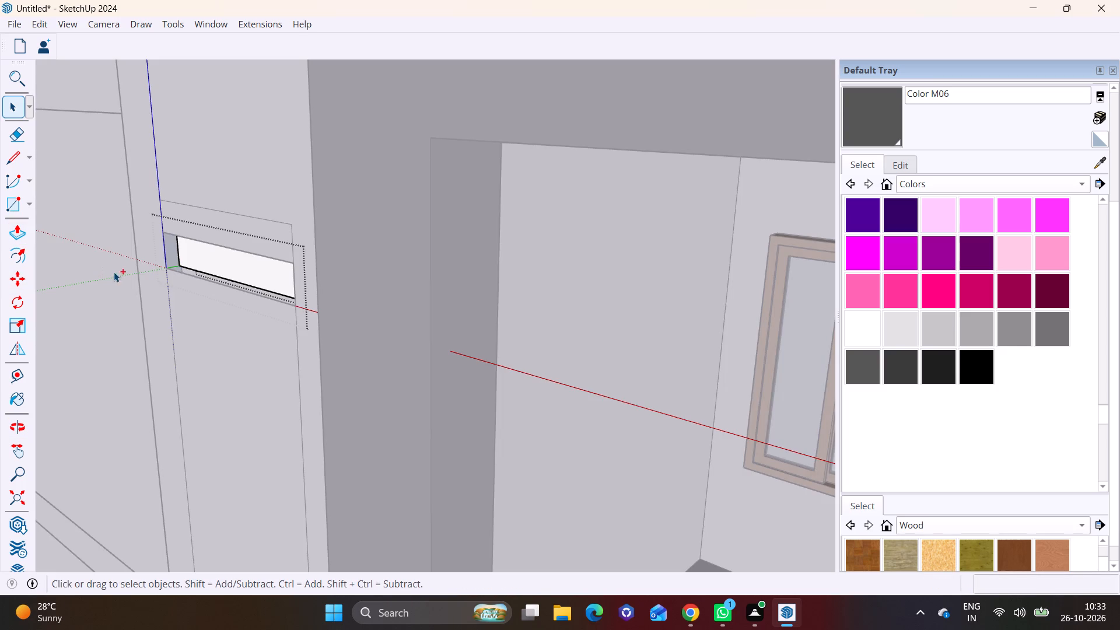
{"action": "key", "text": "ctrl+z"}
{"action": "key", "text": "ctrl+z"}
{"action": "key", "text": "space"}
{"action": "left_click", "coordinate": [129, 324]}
Copy the top strip group about 1' straight down and array it into 35 copies along the inset panel.
{"action": "middle_click_drag", "start_coordinate": [185, 321], "coordinate": [236, 192]}
{"action": "left_click", "coordinate": [292, 181]}
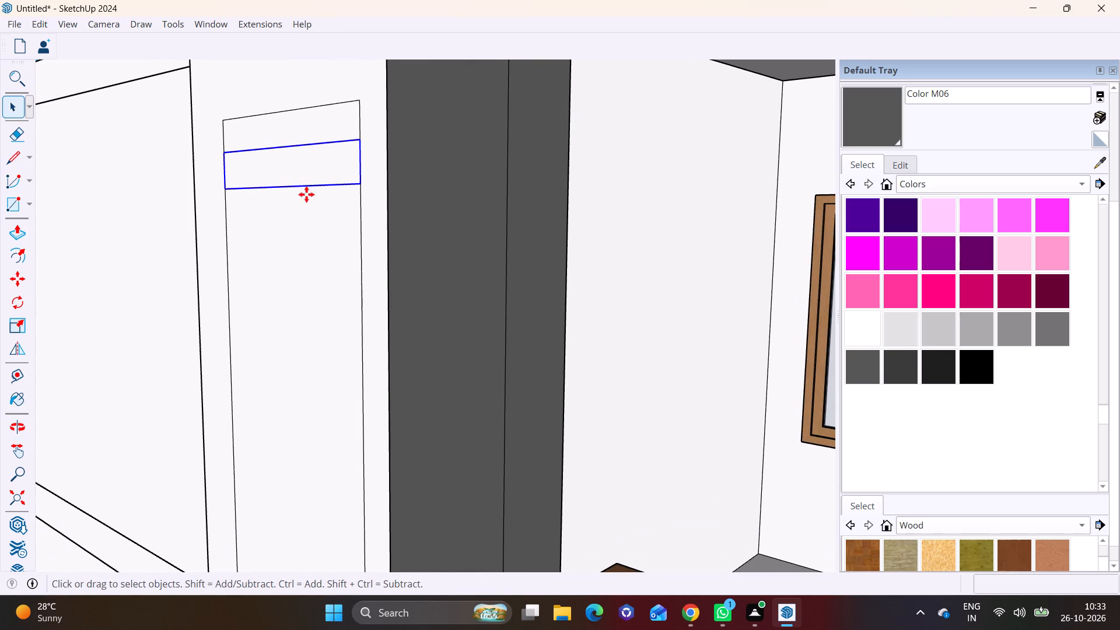
{"action": "key", "text": "m"}
{"action": "left_click", "coordinate": [359, 139]}
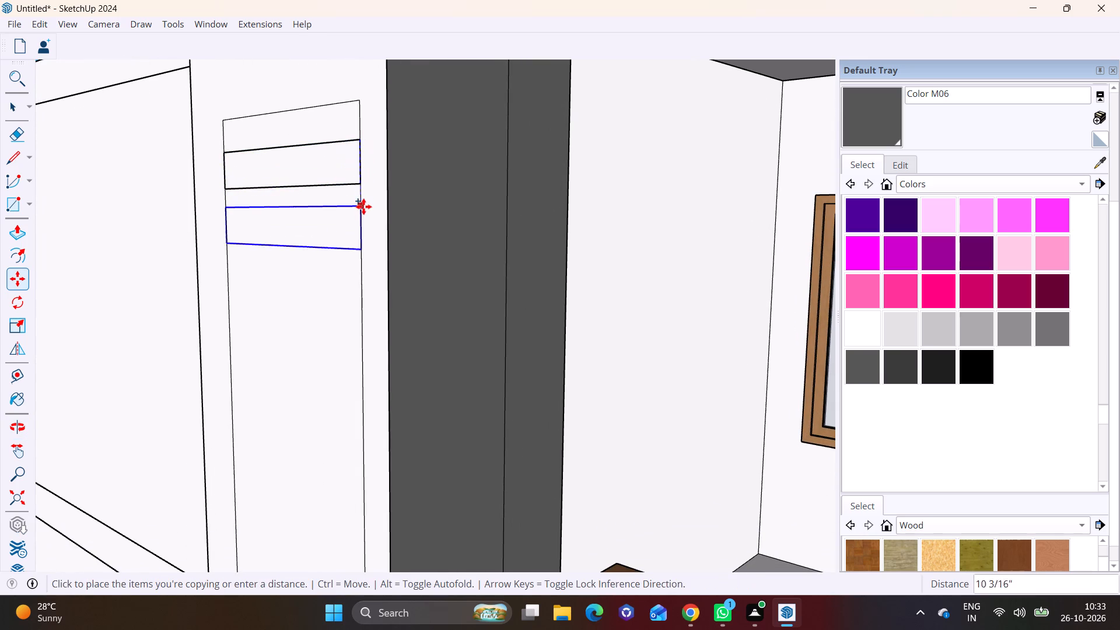
{"action": "left_click", "coordinate": [363, 213]}
{"action": "type", "text": "*35"}
{"action": "key", "text": "Return"}
Add two more strip copies below the lowest one, keeping the 1' spacing, to fill the bottom of the inset panel.
{"action": "scroll", "coordinate": [350, 237], "scroll_direction": "down", "scroll_amount": 8}
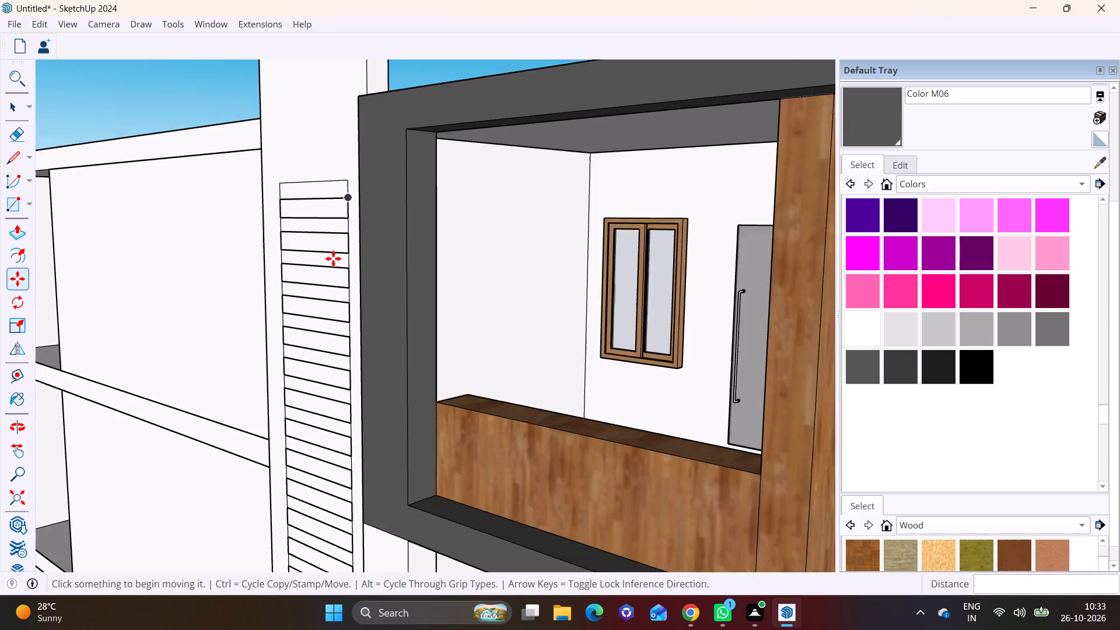
{"action": "scroll", "coordinate": [333, 258], "scroll_direction": "down", "scroll_amount": 3}
{"action": "middle_click_drag", "start_coordinate": [404, 405], "coordinate": [366, 104], "text": "shift"}
{"action": "middle_click_drag", "start_coordinate": [431, 417], "coordinate": [390, 226], "text": "shift"}
{"action": "middle_click_drag", "start_coordinate": [372, 409], "coordinate": [411, 162], "text": "shift"}
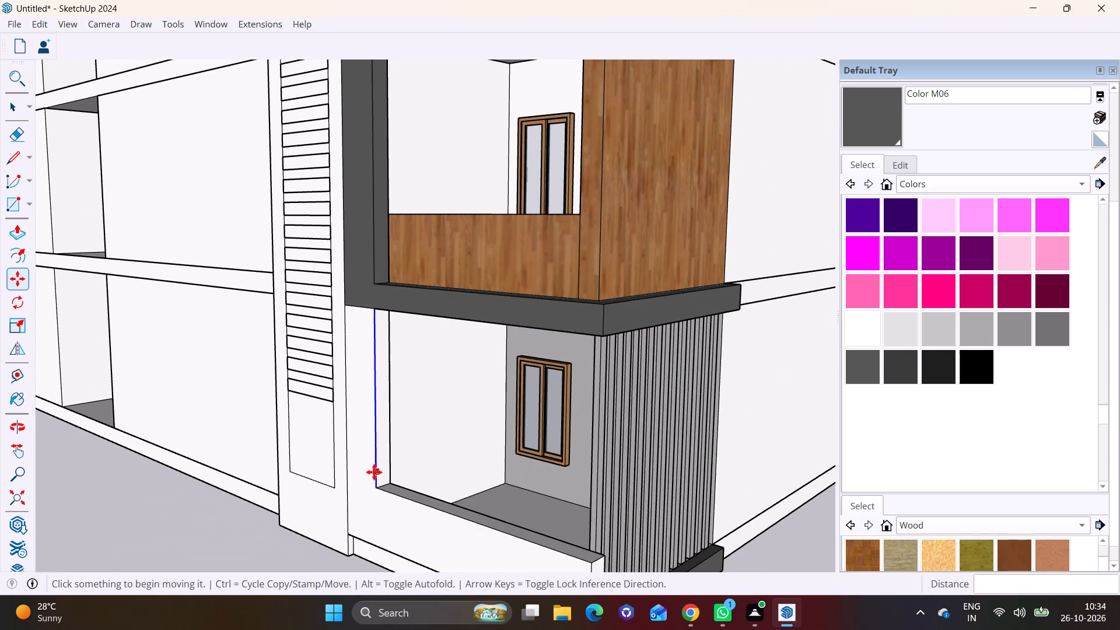
{"action": "scroll", "coordinate": [321, 415], "scroll_direction": "up", "scroll_amount": 6}
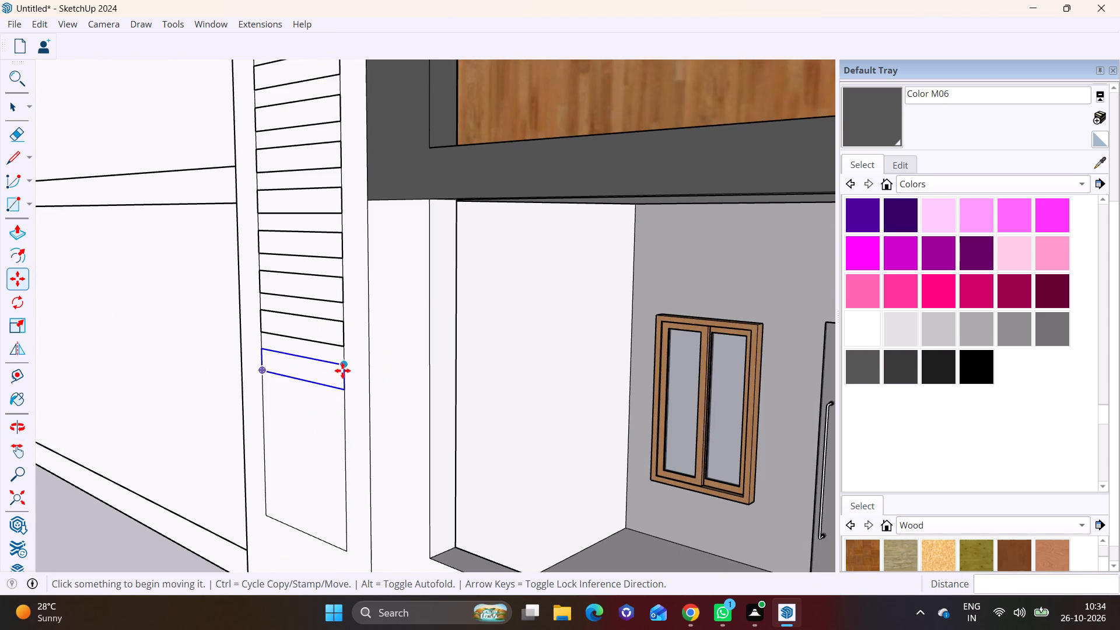
{"action": "left_click", "coordinate": [342, 364]}
{"action": "left_click", "coordinate": [345, 409]}
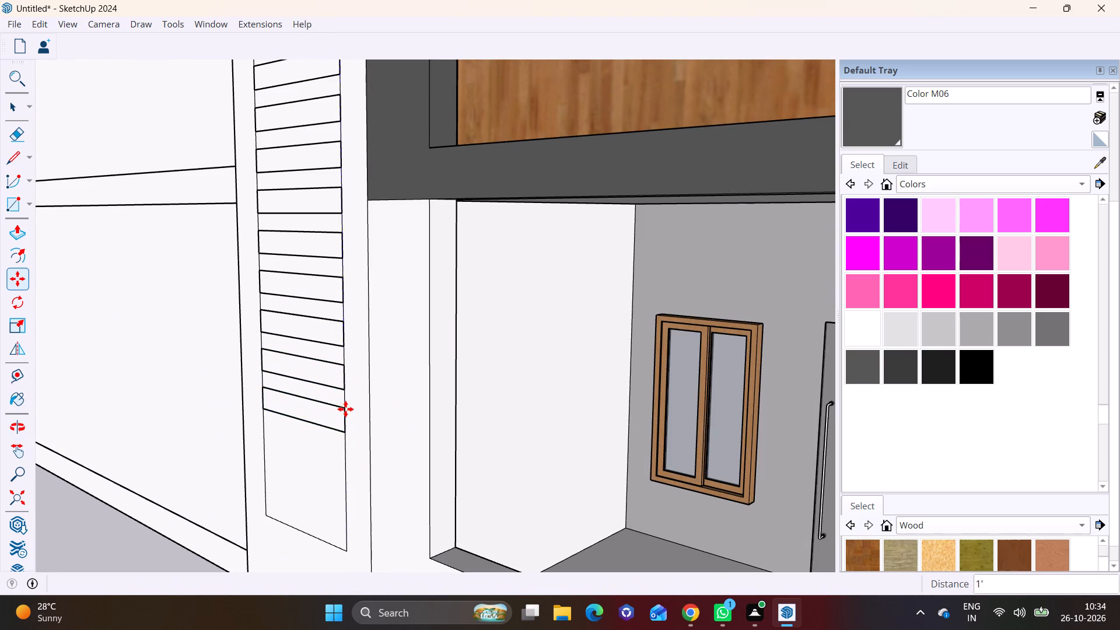
{"action": "left_click", "coordinate": [345, 409]}
{"action": "key", "text": "space"}
{"action": "left_click", "coordinate": [341, 408]}
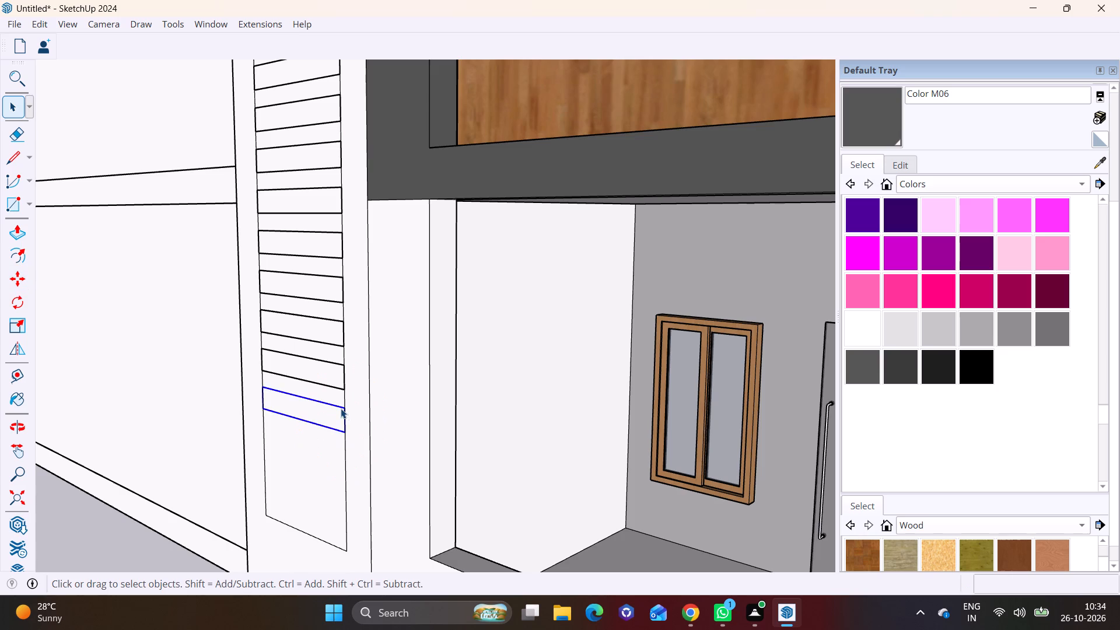
{"action": "scroll", "coordinate": [341, 408], "scroll_direction": "up", "scroll_amount": 1}
{"action": "scroll", "coordinate": [341, 408], "scroll_direction": "down", "scroll_amount": 1}
{"action": "scroll", "coordinate": [341, 408], "scroll_direction": "up", "scroll_amount": 1}
{"action": "scroll", "coordinate": [341, 408], "scroll_direction": "down", "scroll_amount": 1}
{"action": "scroll", "coordinate": [341, 408], "scroll_direction": "up", "scroll_amount": 1}
{"action": "scroll", "coordinate": [341, 408], "scroll_direction": "down", "scroll_amount": 1}
{"action": "scroll", "coordinate": [341, 408], "scroll_direction": "up", "scroll_amount": 1}
{"action": "scroll", "coordinate": [341, 408], "scroll_direction": "down", "scroll_amount": 1}
{"action": "scroll", "coordinate": [341, 408], "scroll_direction": "up", "scroll_amount": 1}
{"action": "scroll", "coordinate": [341, 408], "scroll_direction": "down", "scroll_amount": 1}
{"action": "key", "text": "m"}
{"action": "left_click", "coordinate": [342, 408]}
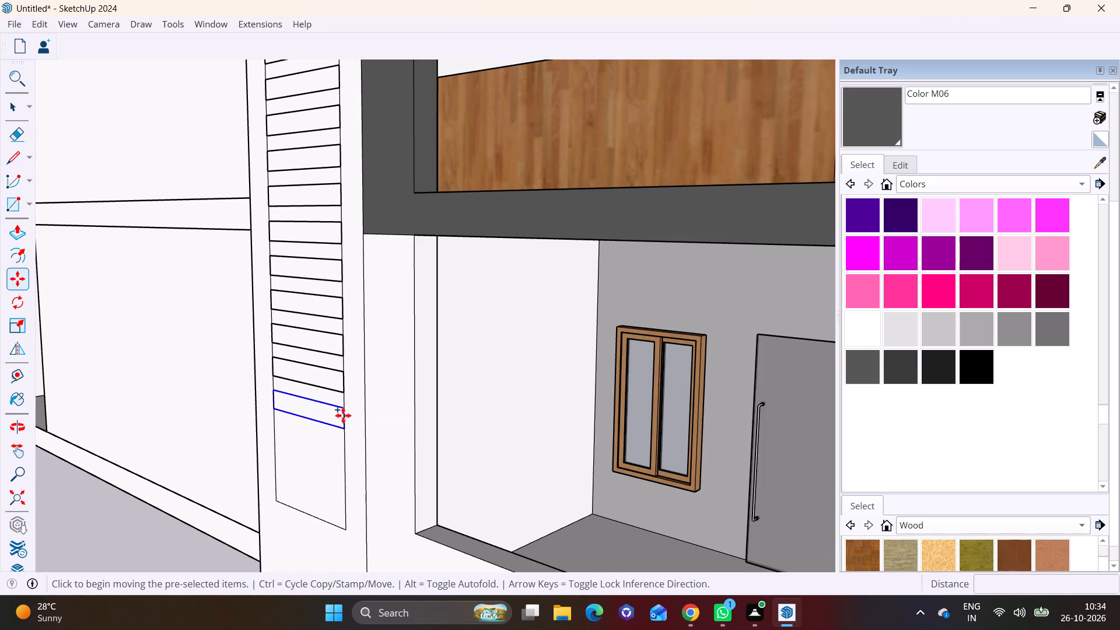
{"action": "left_click", "coordinate": [348, 441]}
{"action": "key", "text": "space"}
{"action": "left_click", "coordinate": [187, 414]}
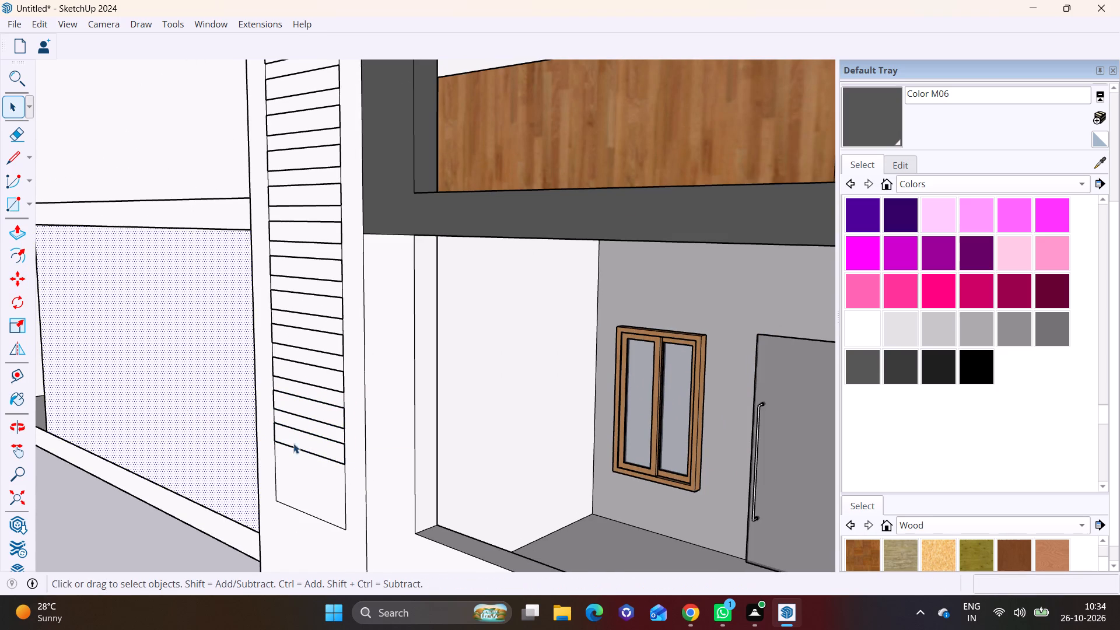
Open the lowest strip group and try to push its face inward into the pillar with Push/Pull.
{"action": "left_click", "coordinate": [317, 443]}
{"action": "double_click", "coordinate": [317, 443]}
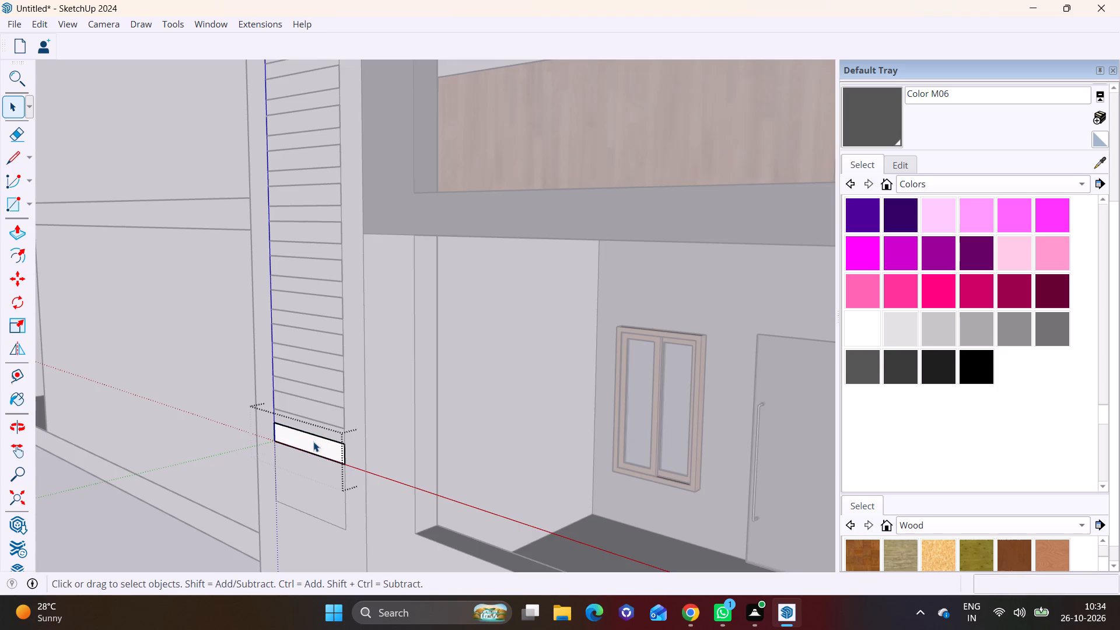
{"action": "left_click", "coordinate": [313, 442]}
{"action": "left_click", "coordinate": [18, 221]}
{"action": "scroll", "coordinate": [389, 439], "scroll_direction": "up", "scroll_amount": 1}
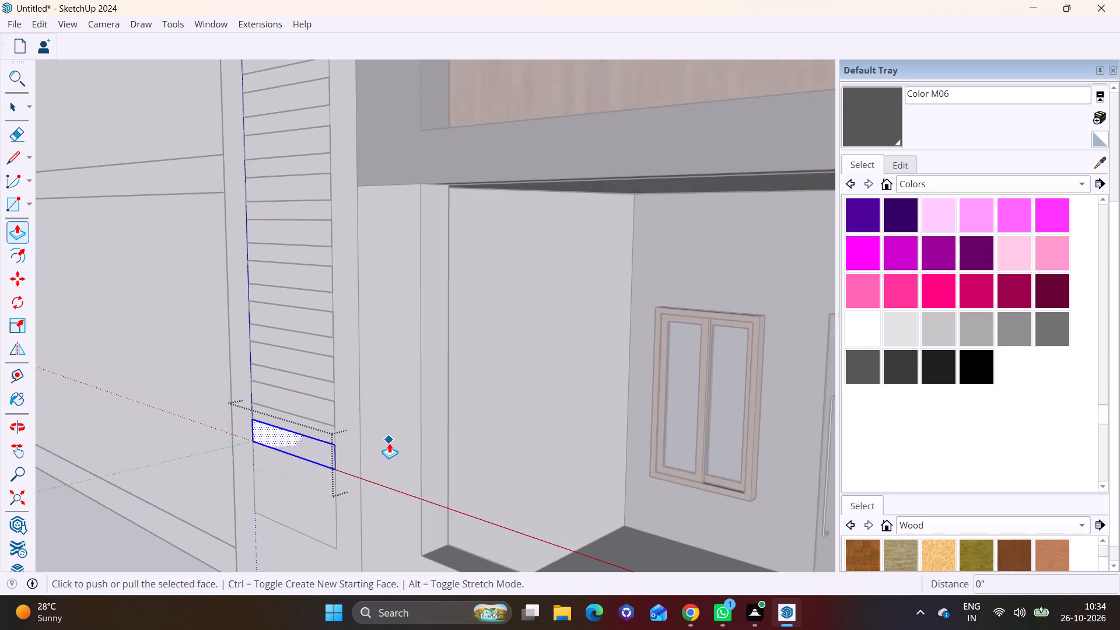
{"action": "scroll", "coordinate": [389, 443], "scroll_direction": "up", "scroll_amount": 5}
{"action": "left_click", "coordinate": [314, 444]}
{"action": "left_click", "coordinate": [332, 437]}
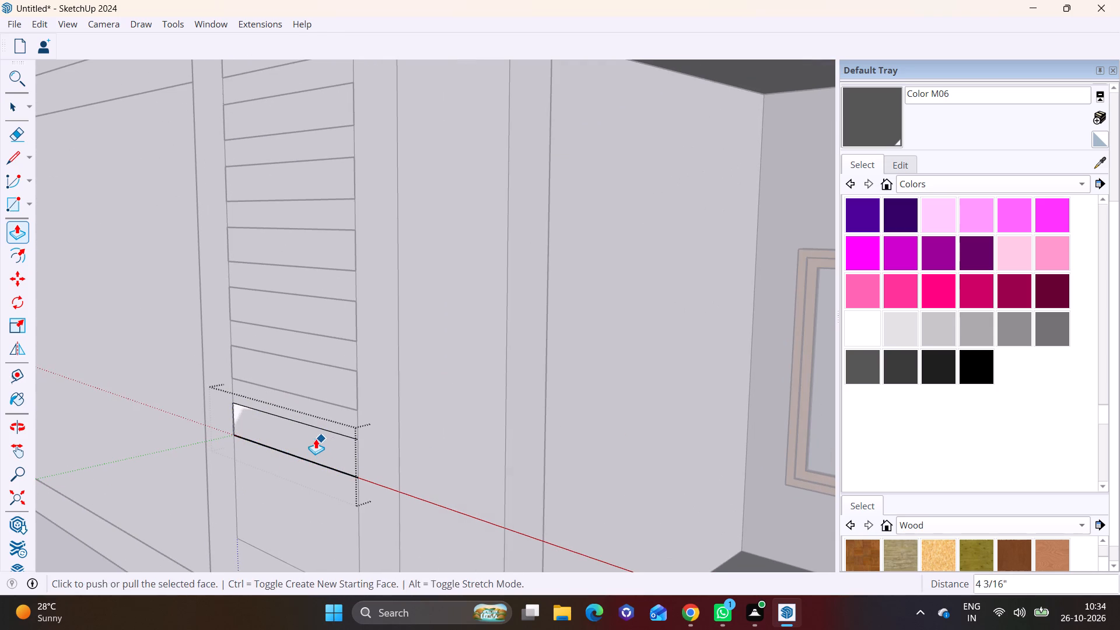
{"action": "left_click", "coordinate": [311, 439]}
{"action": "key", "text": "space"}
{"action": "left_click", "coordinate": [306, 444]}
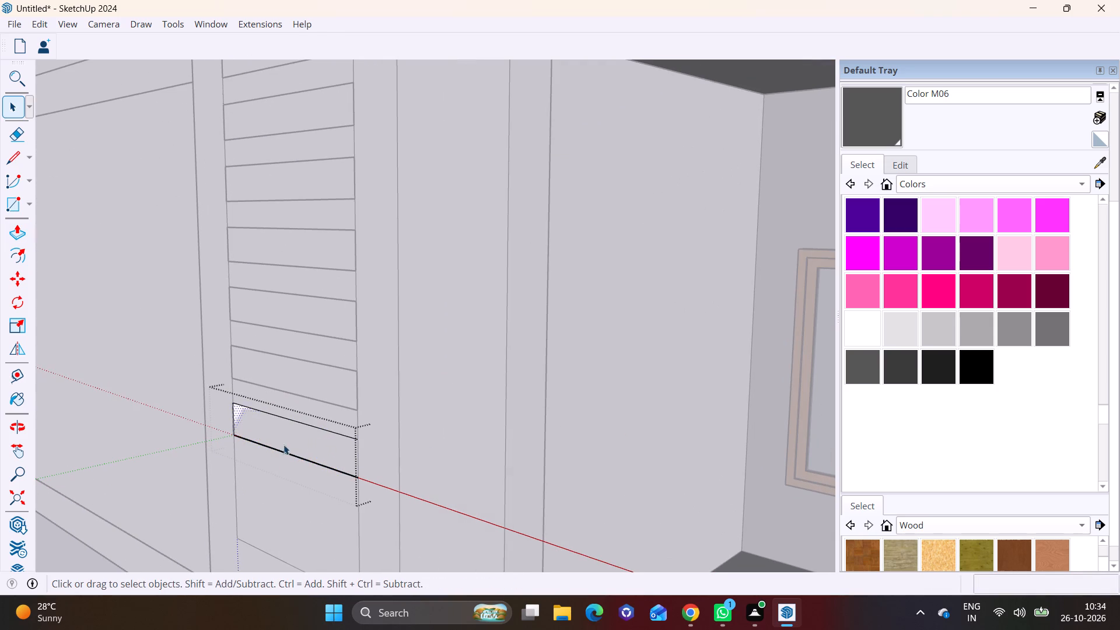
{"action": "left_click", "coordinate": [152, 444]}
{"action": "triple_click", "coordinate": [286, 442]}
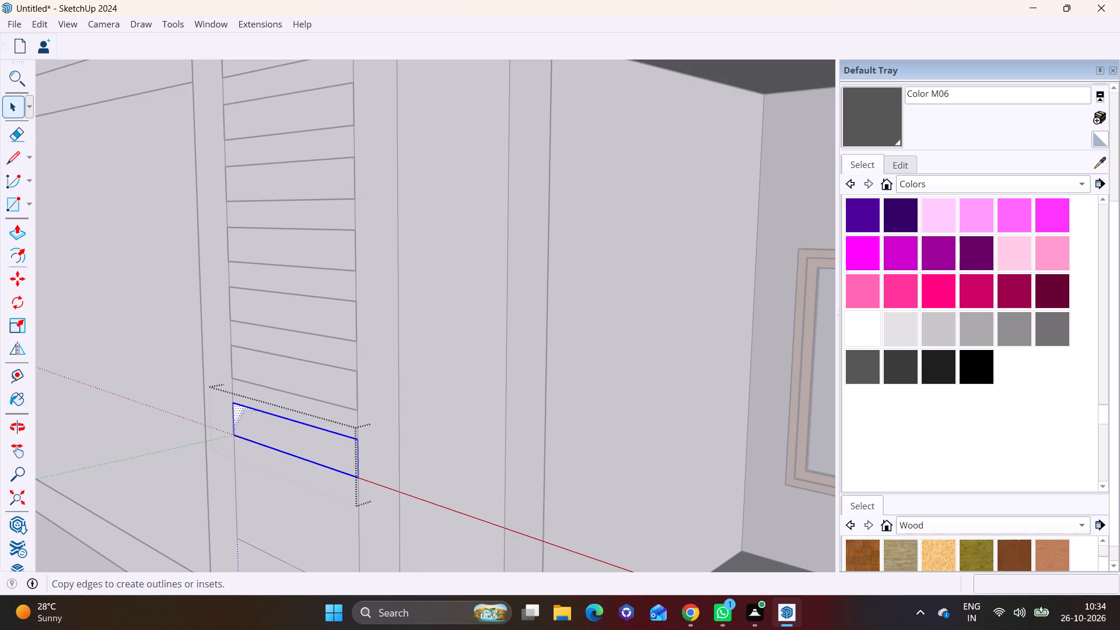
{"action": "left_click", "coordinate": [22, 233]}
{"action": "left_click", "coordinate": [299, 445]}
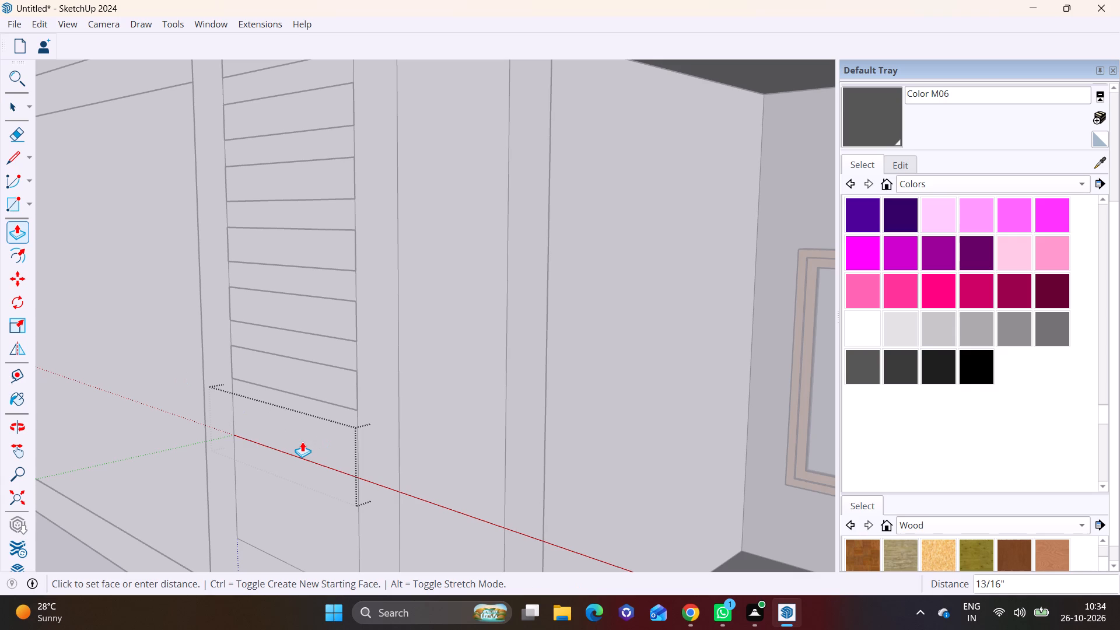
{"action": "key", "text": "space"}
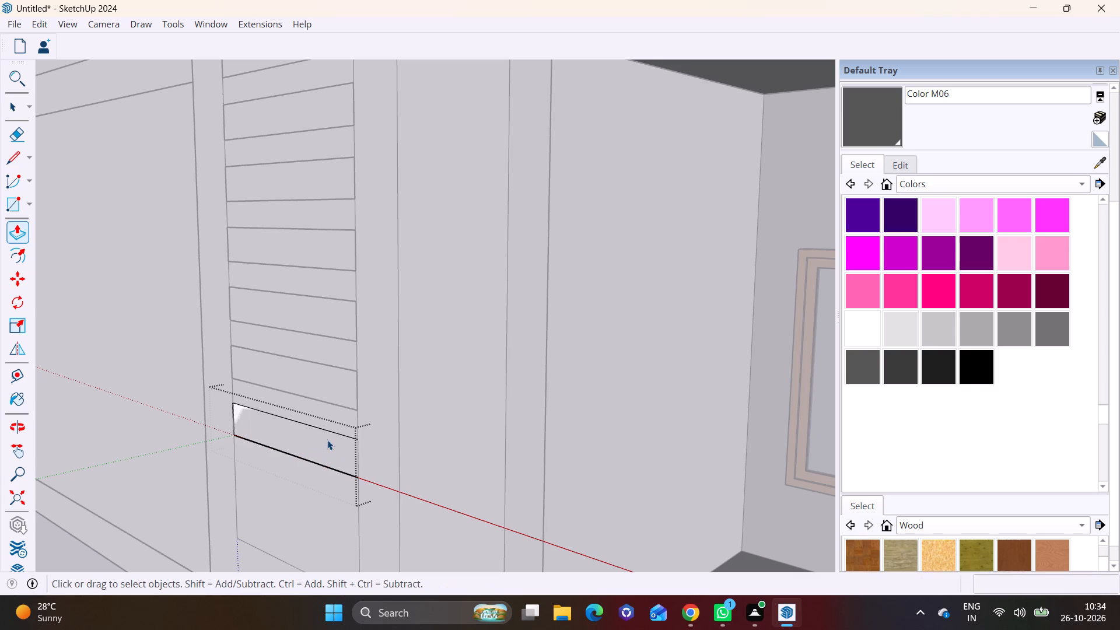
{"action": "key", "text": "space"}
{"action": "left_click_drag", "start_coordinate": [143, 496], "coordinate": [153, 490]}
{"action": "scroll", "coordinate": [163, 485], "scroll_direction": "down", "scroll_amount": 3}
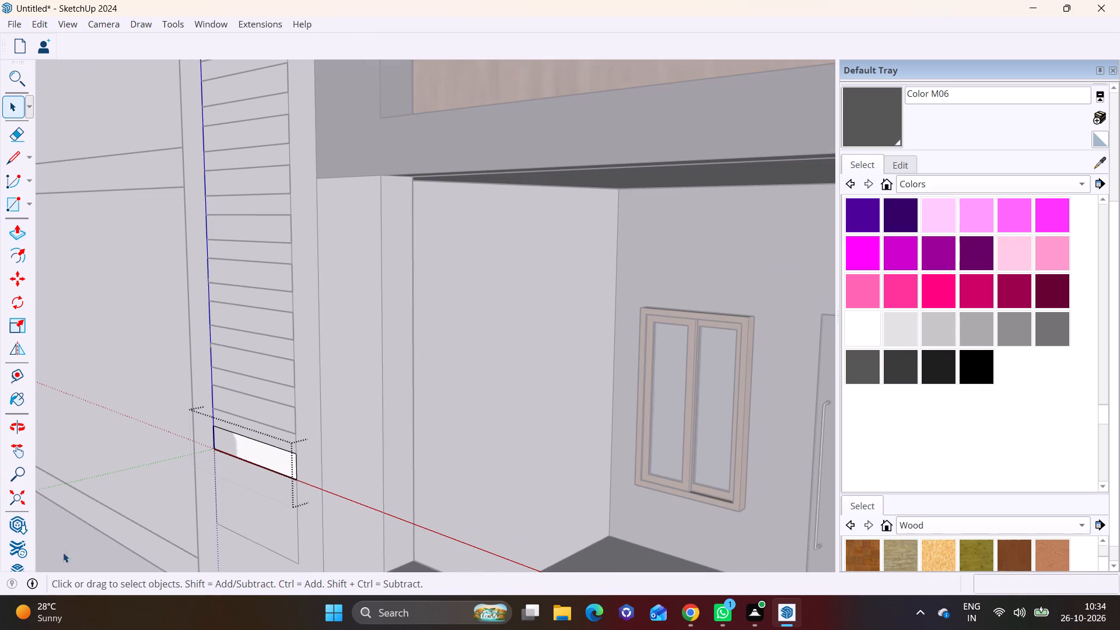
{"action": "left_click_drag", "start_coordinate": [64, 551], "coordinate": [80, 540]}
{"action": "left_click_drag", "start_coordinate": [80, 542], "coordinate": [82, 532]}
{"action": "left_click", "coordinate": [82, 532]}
Open the topmost strip group and use Push/Pull to recess its face 2" into the pillar.
{"action": "middle_click_drag", "start_coordinate": [197, 449], "coordinate": [220, 584]}
{"action": "scroll", "coordinate": [220, 583], "scroll_direction": "down", "scroll_amount": 7, "text": "shift"}
{"action": "middle_click_drag", "start_coordinate": [304, 189], "coordinate": [302, 600], "text": "shift"}
{"action": "scroll", "coordinate": [302, 600], "scroll_direction": "down", "scroll_amount": 1, "text": "shift"}
{"action": "middle_click_drag", "start_coordinate": [210, 184], "coordinate": [247, 366], "text": "shift"}
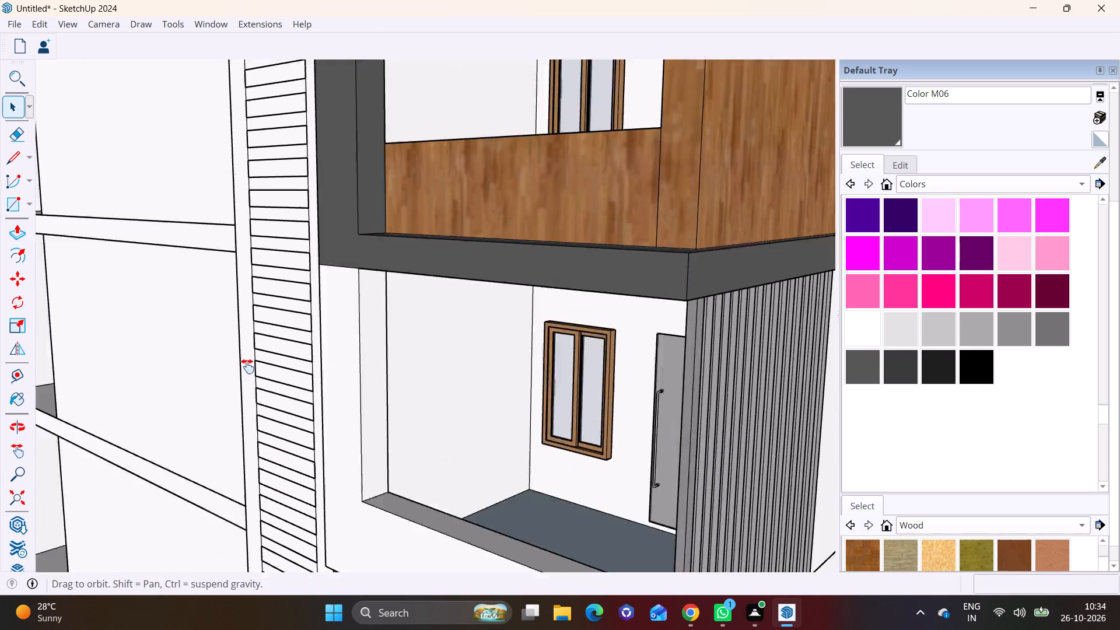
{"action": "middle_click_drag", "start_coordinate": [247, 366], "coordinate": [270, 418], "text": "shift"}
{"action": "scroll", "coordinate": [305, 150], "scroll_direction": "up", "scroll_amount": 2}
{"action": "middle_click_drag", "start_coordinate": [307, 167], "coordinate": [253, 373], "text": "shift"}
{"action": "scroll", "coordinate": [242, 350], "scroll_direction": "up", "scroll_amount": 5}
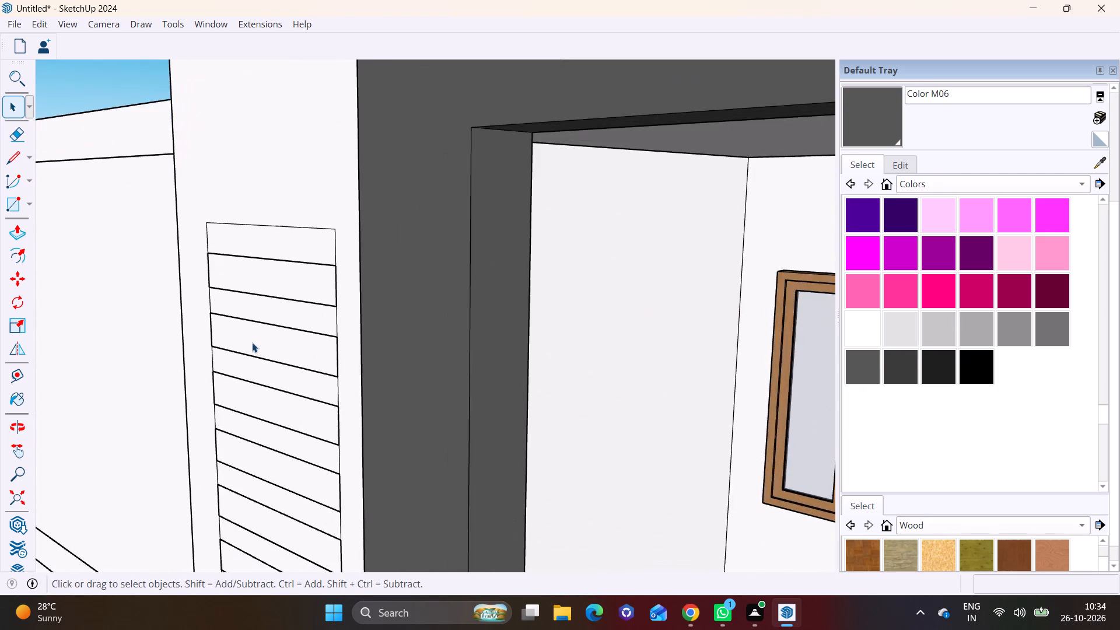
{"action": "scroll", "coordinate": [253, 342], "scroll_direction": "up", "scroll_amount": 2}
{"action": "left_click", "coordinate": [264, 241]}
{"action": "double_click", "coordinate": [268, 252]}
{"action": "left_click", "coordinate": [269, 258]}
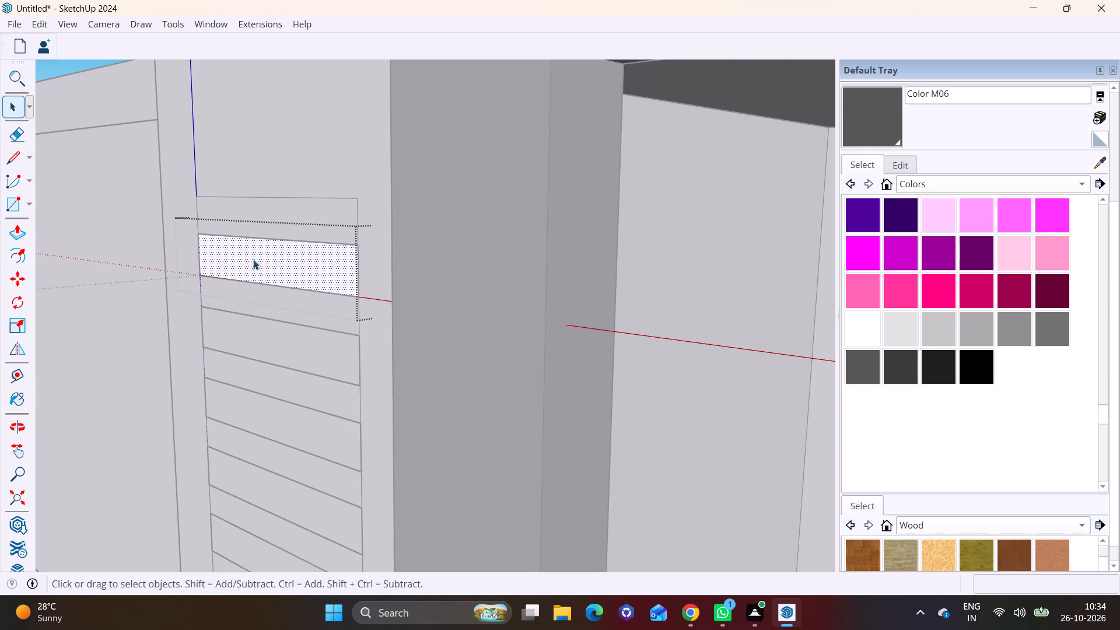
{"action": "left_click", "coordinate": [14, 227]}
{"action": "left_click", "coordinate": [240, 261]}
{"action": "left_click", "coordinate": [272, 260]}
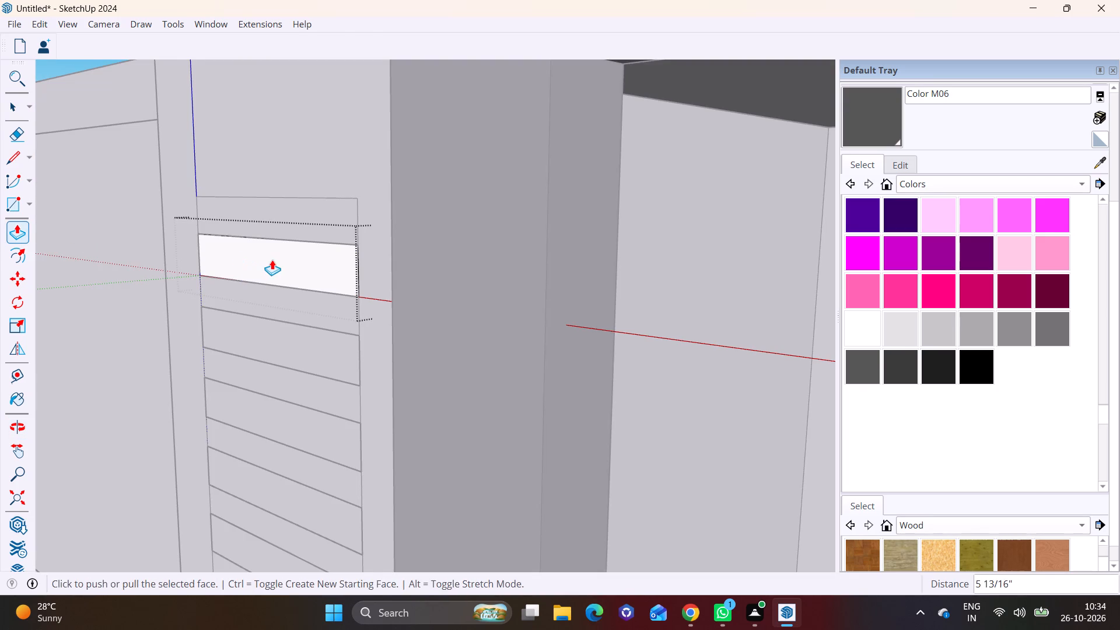
{"action": "middle_click_drag", "start_coordinate": [322, 286], "coordinate": [233, 313]}
{"action": "scroll", "coordinate": [279, 258], "scroll_direction": "up", "scroll_amount": 3}
{"action": "left_click", "coordinate": [281, 263]}
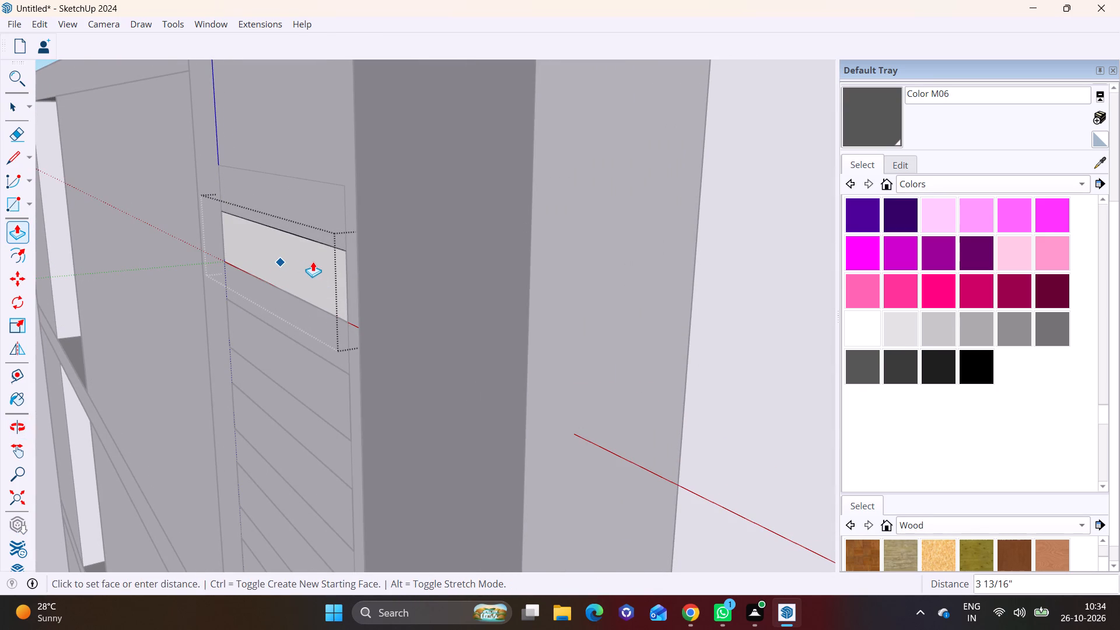
{"action": "left_click", "coordinate": [313, 261]}
{"action": "left_click", "coordinate": [282, 272]}
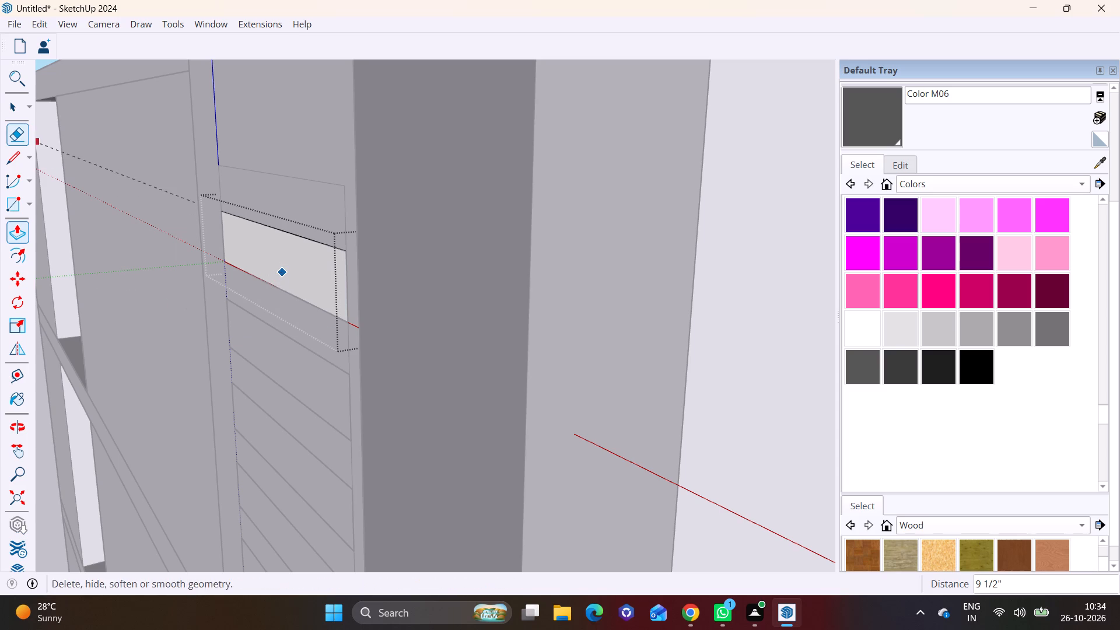
{"action": "left_click", "coordinate": [8, 107]}
{"action": "left_click", "coordinate": [296, 278]}
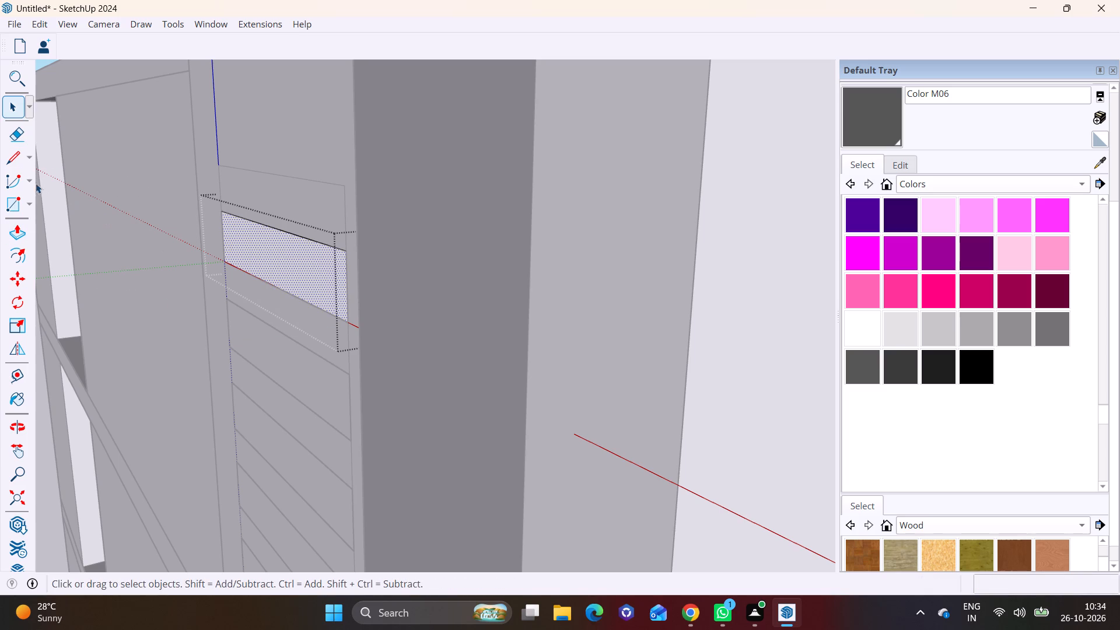
{"action": "left_click", "coordinate": [6, 227]}
{"action": "left_click", "coordinate": [274, 251]}
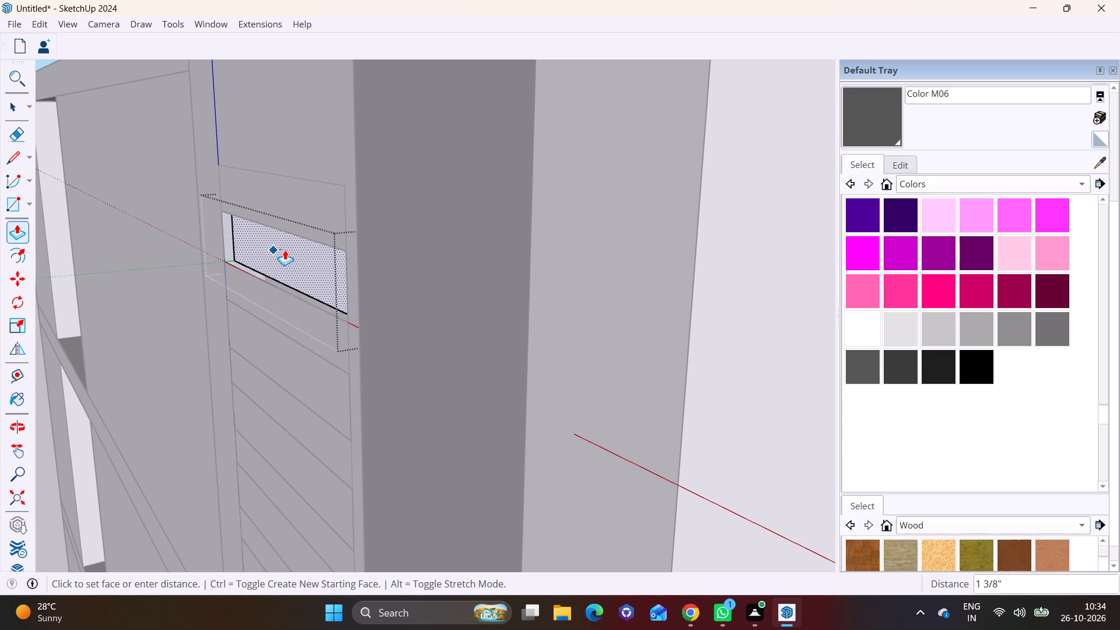
{"action": "left_click", "coordinate": [290, 250]}
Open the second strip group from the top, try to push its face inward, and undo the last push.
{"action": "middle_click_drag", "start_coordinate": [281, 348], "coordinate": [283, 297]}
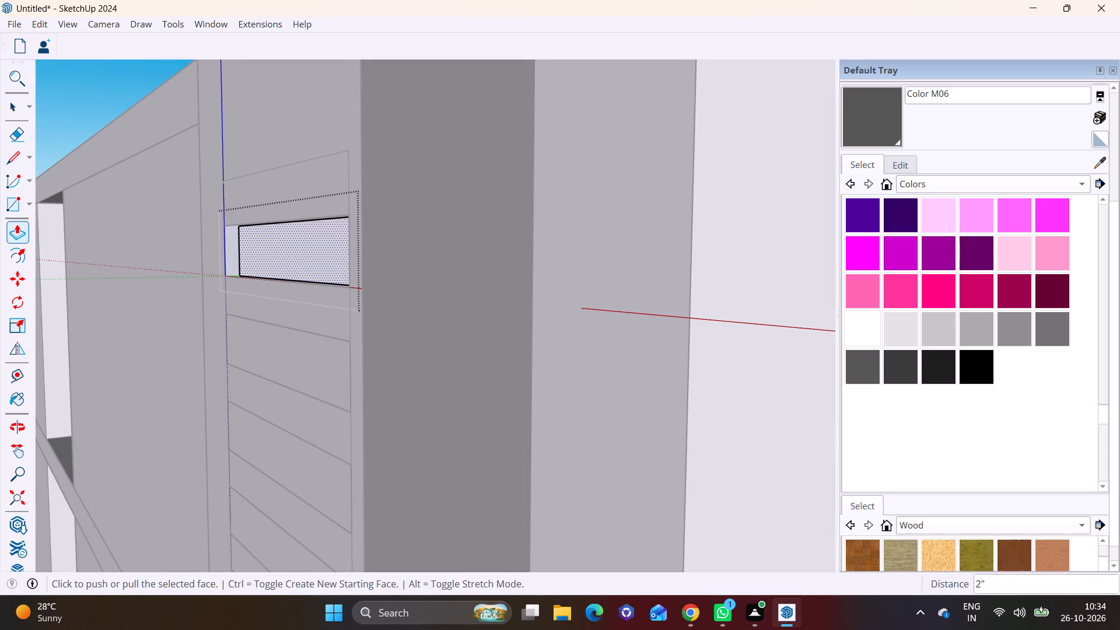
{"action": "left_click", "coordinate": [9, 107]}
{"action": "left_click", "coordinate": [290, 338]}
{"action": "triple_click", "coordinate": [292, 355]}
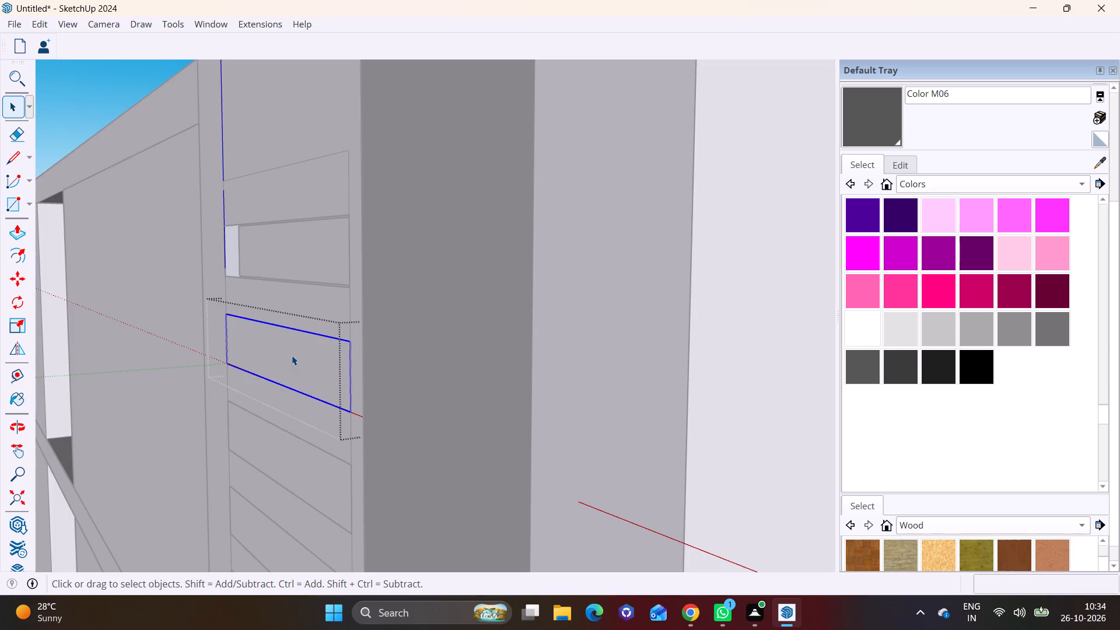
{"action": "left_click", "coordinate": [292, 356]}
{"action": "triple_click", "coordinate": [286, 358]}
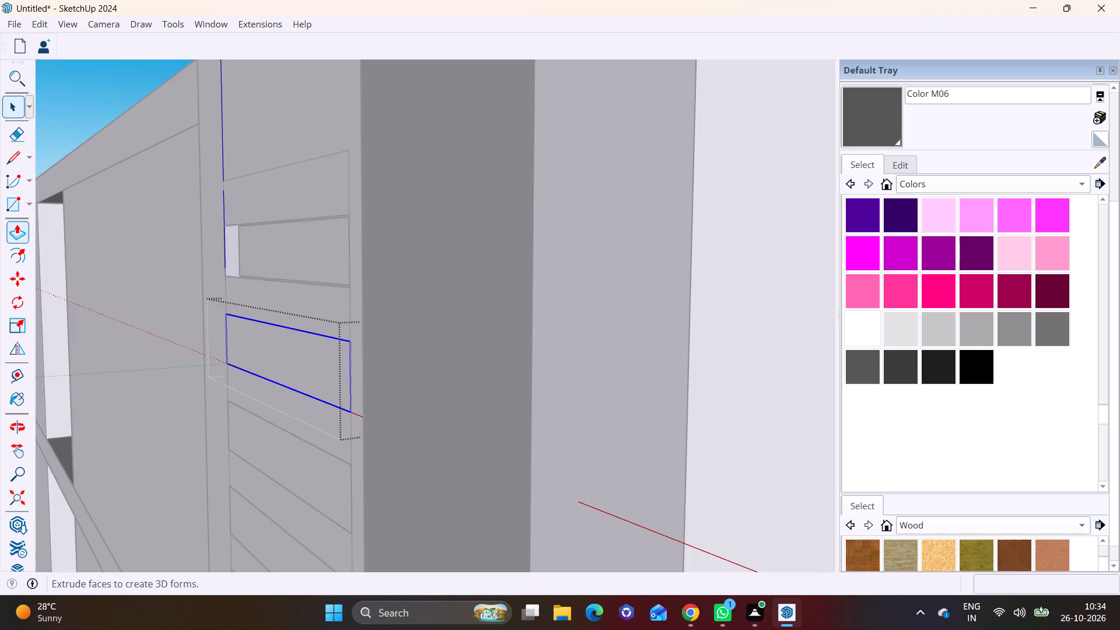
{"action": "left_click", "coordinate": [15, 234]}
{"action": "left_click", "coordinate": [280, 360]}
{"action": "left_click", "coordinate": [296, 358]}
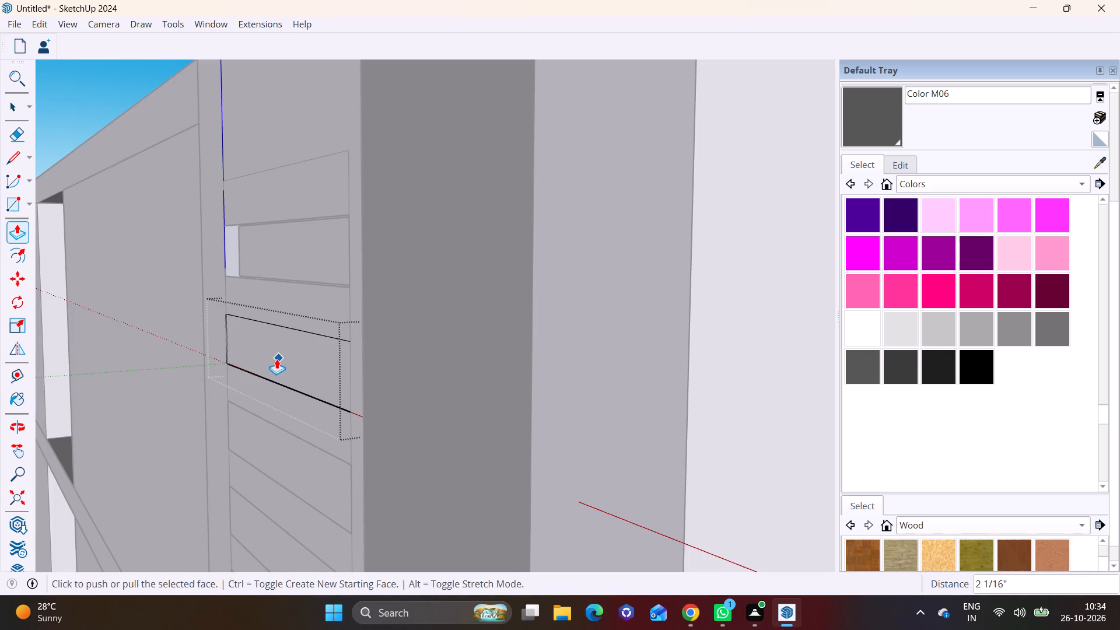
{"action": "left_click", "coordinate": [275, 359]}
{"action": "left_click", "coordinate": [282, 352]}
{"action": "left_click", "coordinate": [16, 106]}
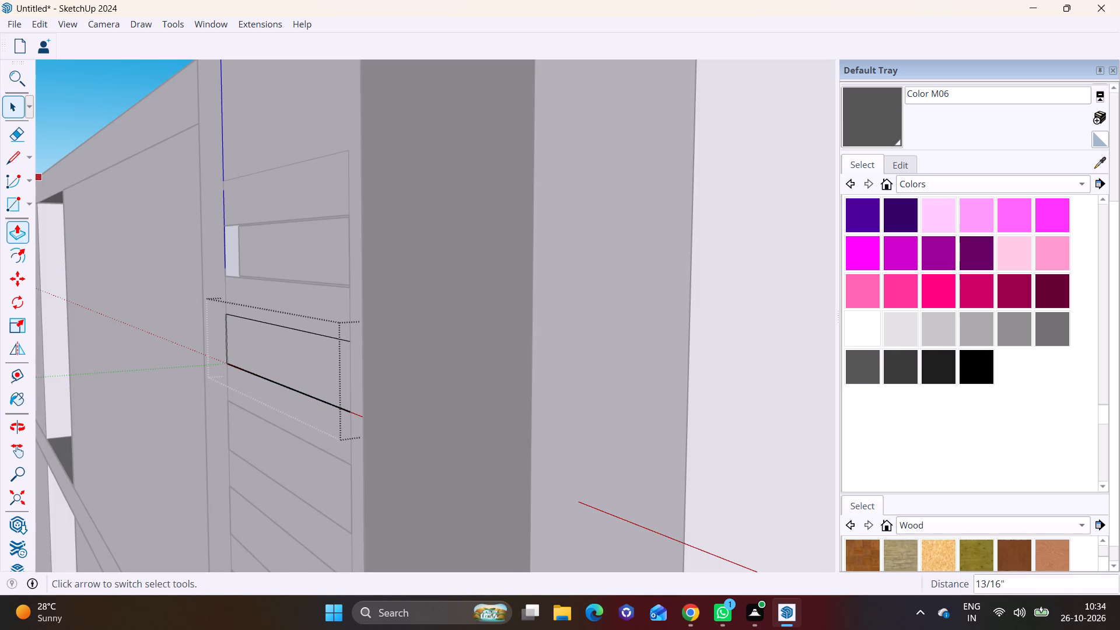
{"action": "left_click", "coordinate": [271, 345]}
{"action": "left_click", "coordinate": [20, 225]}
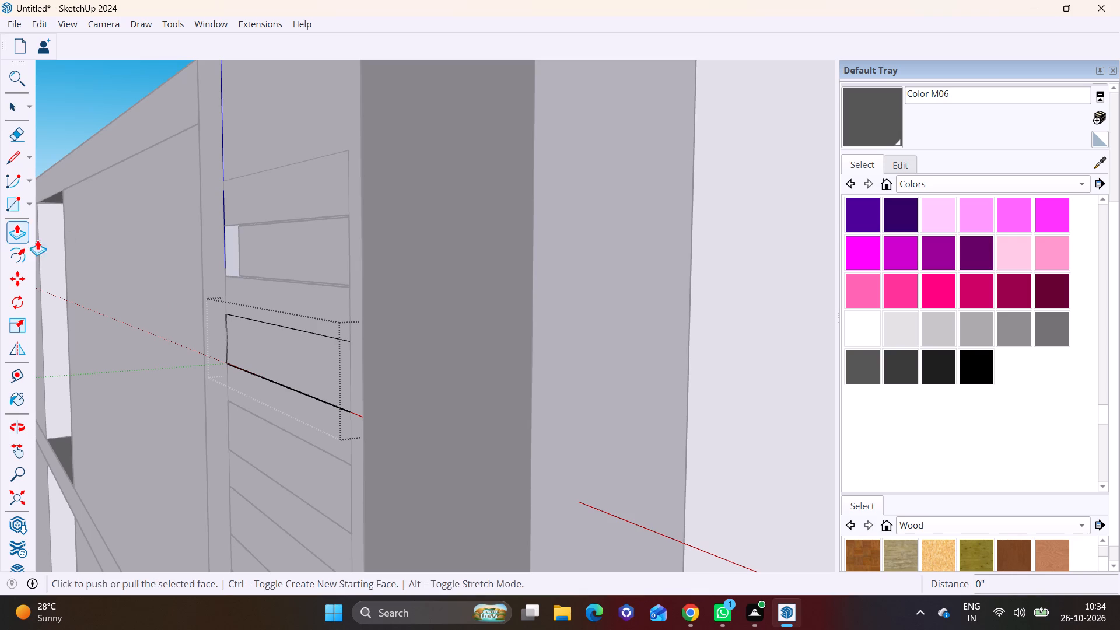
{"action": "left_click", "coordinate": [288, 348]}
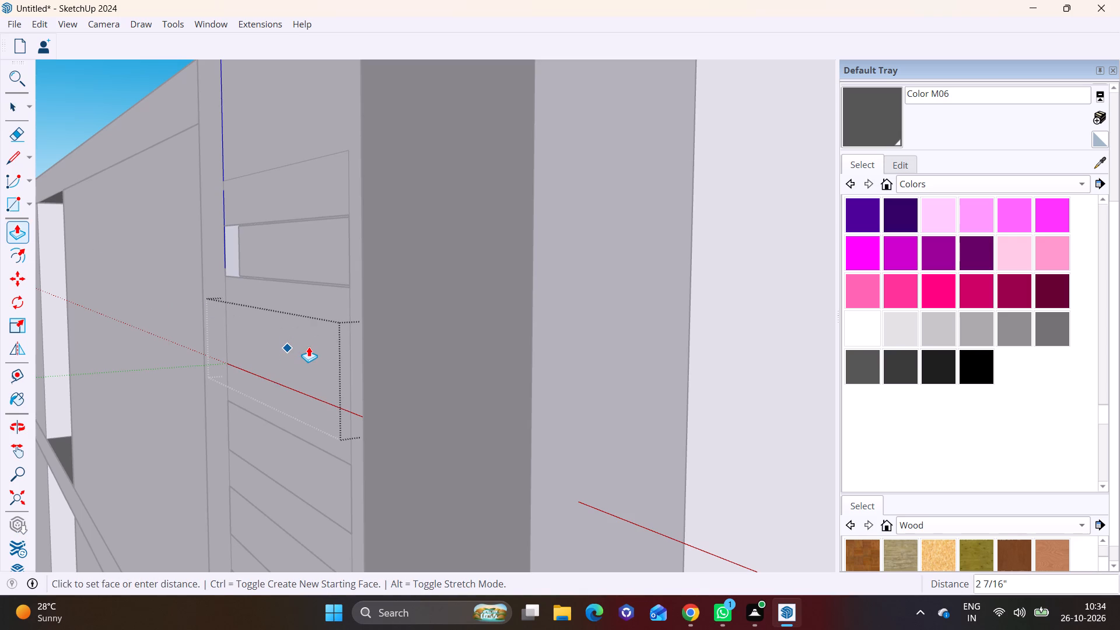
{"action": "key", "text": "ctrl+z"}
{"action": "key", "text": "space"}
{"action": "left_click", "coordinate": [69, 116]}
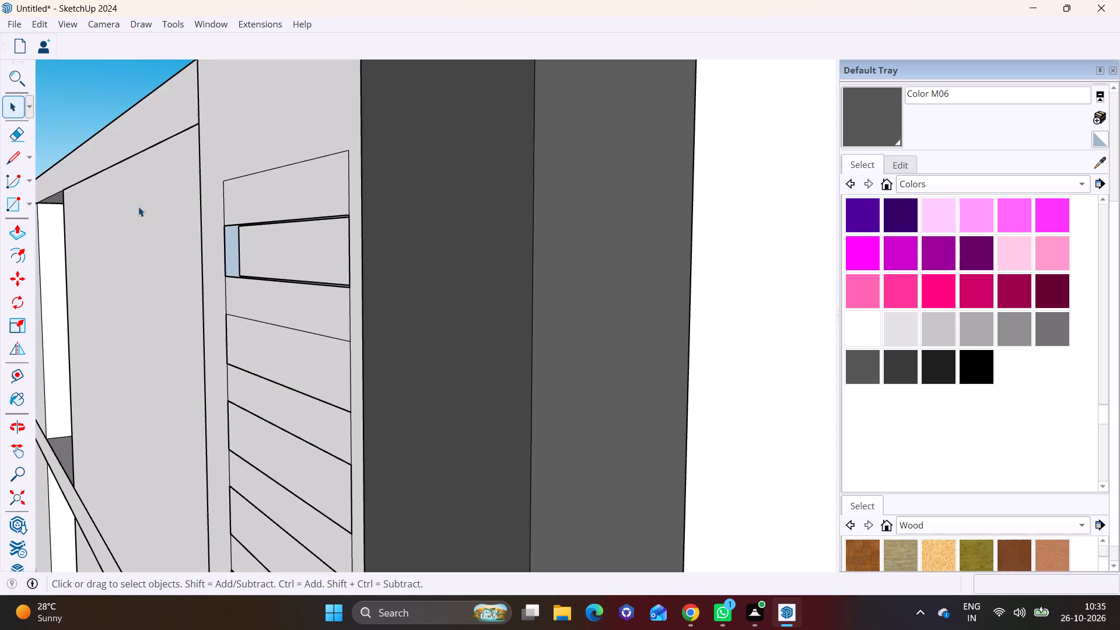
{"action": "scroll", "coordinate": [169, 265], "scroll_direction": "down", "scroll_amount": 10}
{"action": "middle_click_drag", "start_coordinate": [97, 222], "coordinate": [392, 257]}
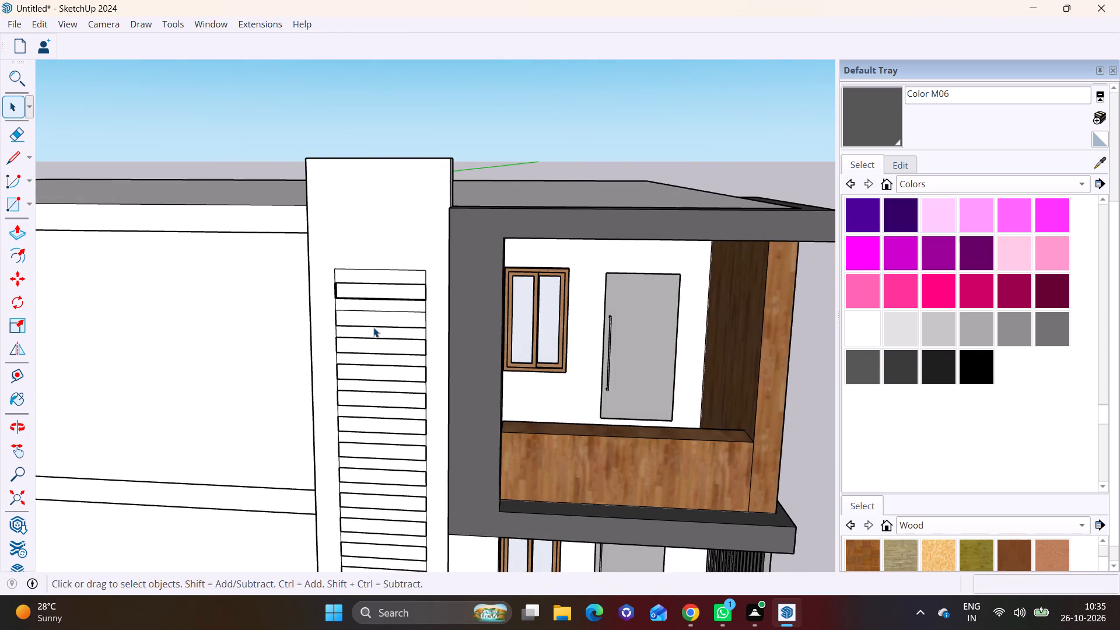
Undo the strip recesses, the strip copies and the first strip, back to the plain inset panel outline on the pillar.
{"action": "middle_click_drag", "start_coordinate": [363, 325], "coordinate": [288, 295]}
{"action": "left_click", "coordinate": [288, 295]}
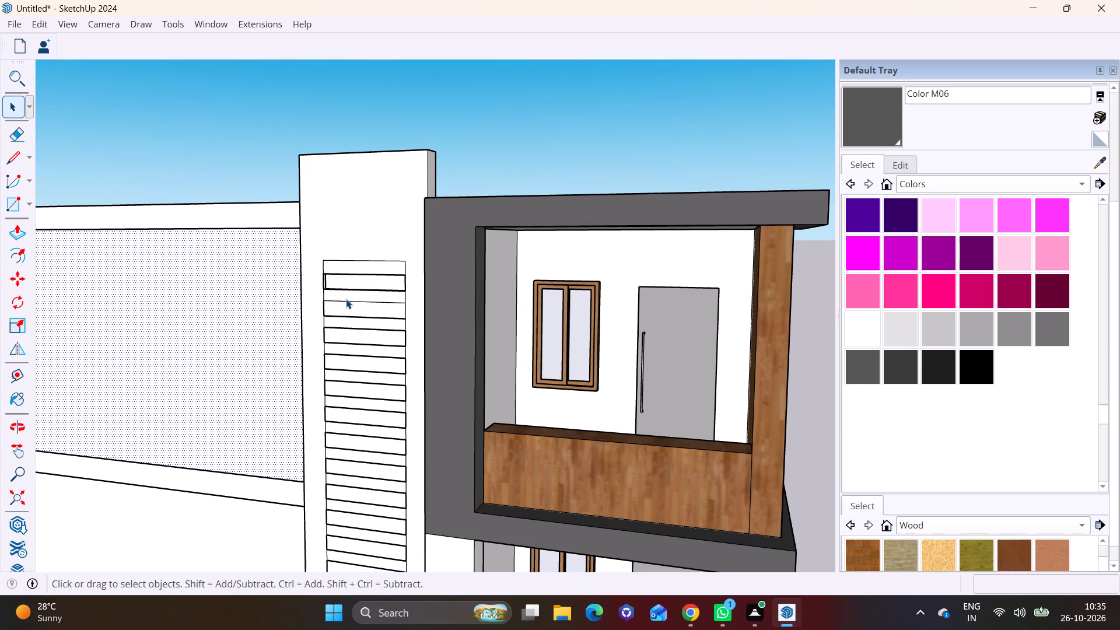
{"action": "key", "text": "ctrl+z"}
{"action": "key", "text": "ctrl+z"}
{"action": "key", "text": "ctrl+z"}
{"action": "key", "text": "ctrl+z"}
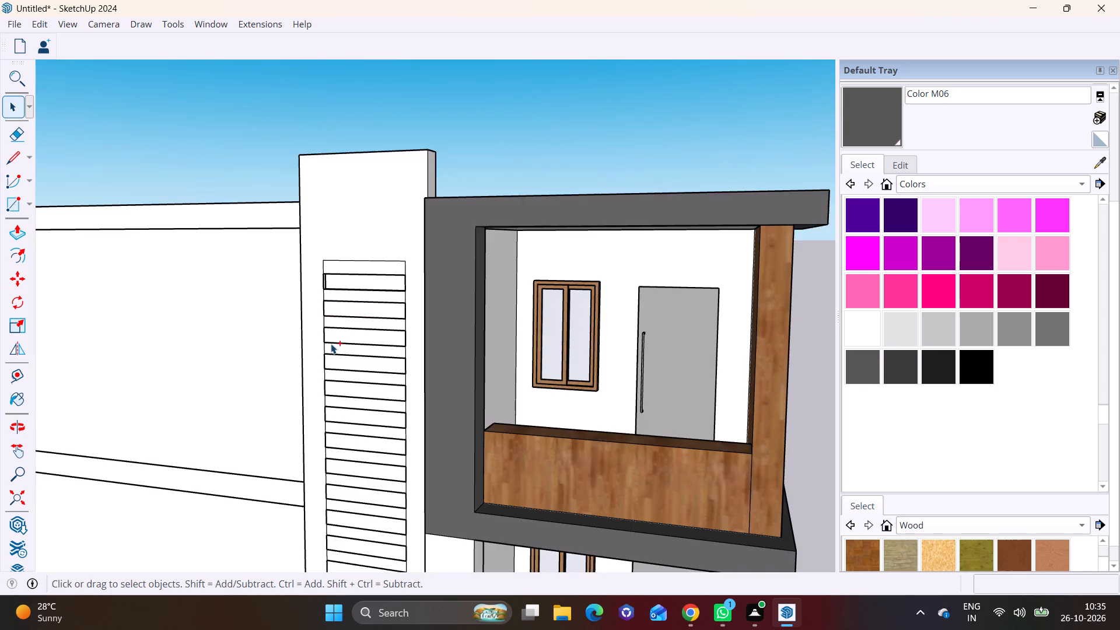
{"action": "key", "text": "ctrl+z"}
{"action": "key", "text": "ctrl+z"}
{"action": "key", "text": "ctrl+z"}
{"action": "key", "text": "ctrl+z"}
{"action": "key", "text": "ctrl+z"}
{"action": "key", "text": "ctrl+z"}
{"action": "key", "text": "ctrl+z"}
{"action": "key", "text": "ctrl+z"}
{"action": "key", "text": "ctrl+z"}
{"action": "key", "text": "ctrl+z"}
{"action": "key", "text": "ctrl+z"}
{"action": "key", "text": "ctrl+z"}
{"action": "key", "text": "ctrl+z"}
{"action": "key", "text": "ctrl+z"}
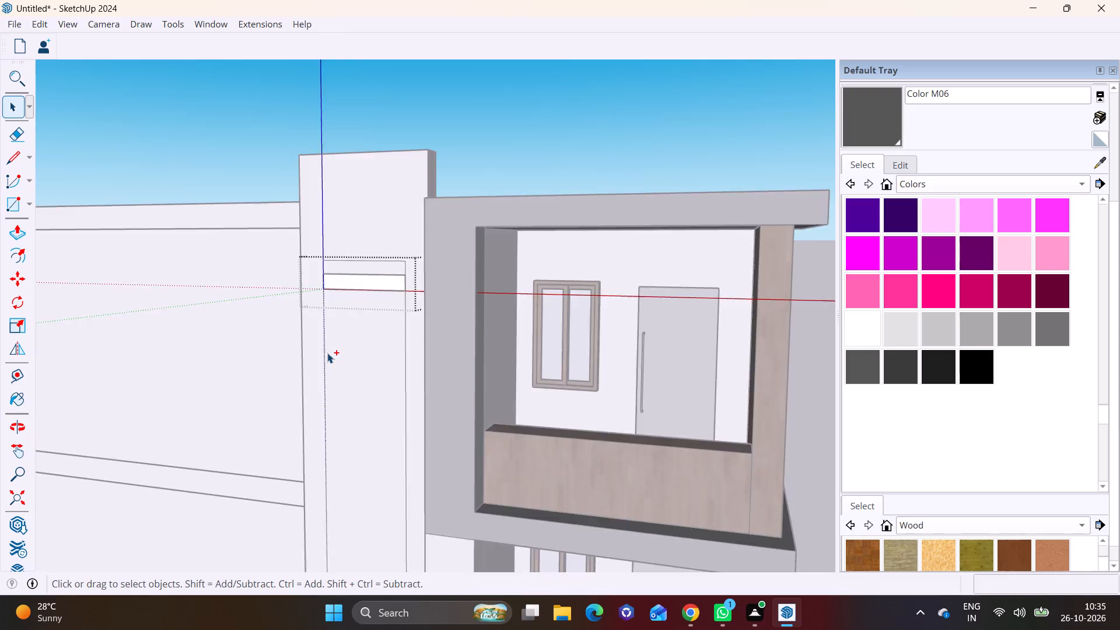
{"action": "key", "text": "ctrl+z"}
{"action": "key", "text": "ctrl+z"}
{"action": "key", "text": "ctrl+z"}
Push the pillar's tall inset panel face inward about 8 5/8" to form a recess.
{"action": "scroll", "coordinate": [356, 346], "scroll_direction": "up", "scroll_amount": 1}
{"action": "middle_click_drag", "start_coordinate": [356, 346], "coordinate": [283, 360]}
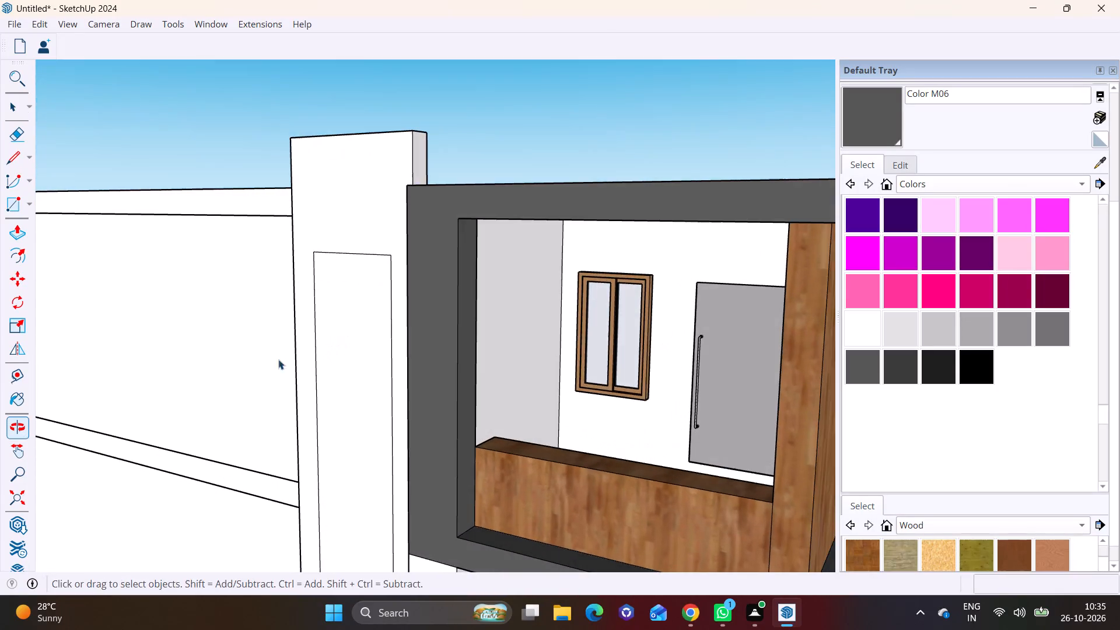
{"action": "middle_click_drag", "start_coordinate": [314, 384], "coordinate": [297, 293], "text": "shift"}
{"action": "scroll", "coordinate": [296, 293], "scroll_direction": "up", "scroll_amount": 4}
{"action": "key", "text": "space"}
{"action": "left_click", "coordinate": [326, 318]}
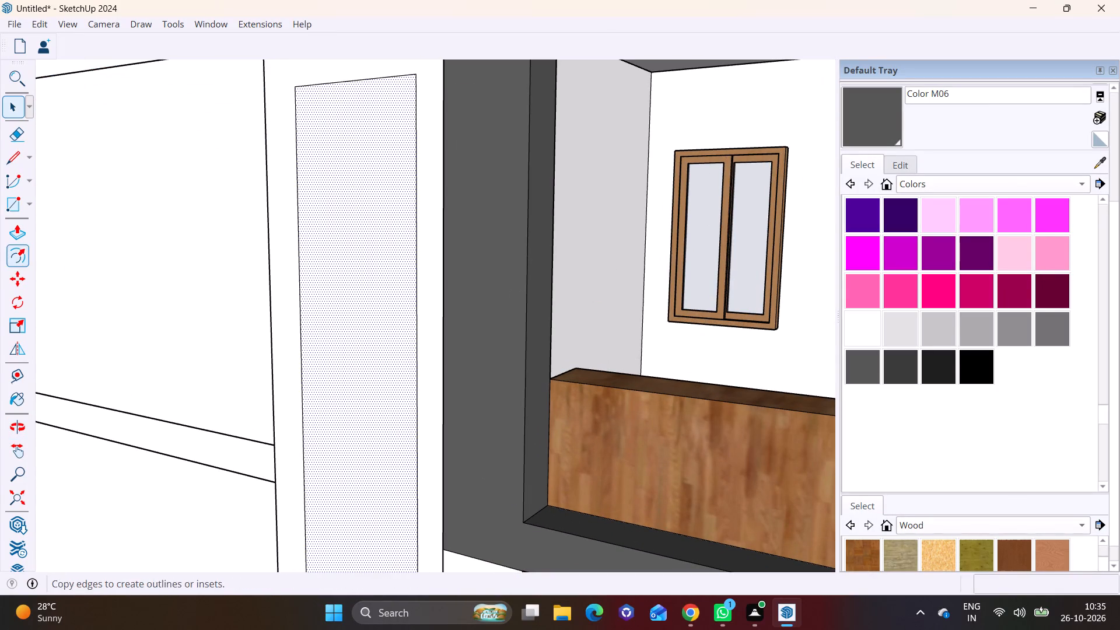
{"action": "left_click", "coordinate": [10, 226]}
{"action": "left_click", "coordinate": [347, 342]}
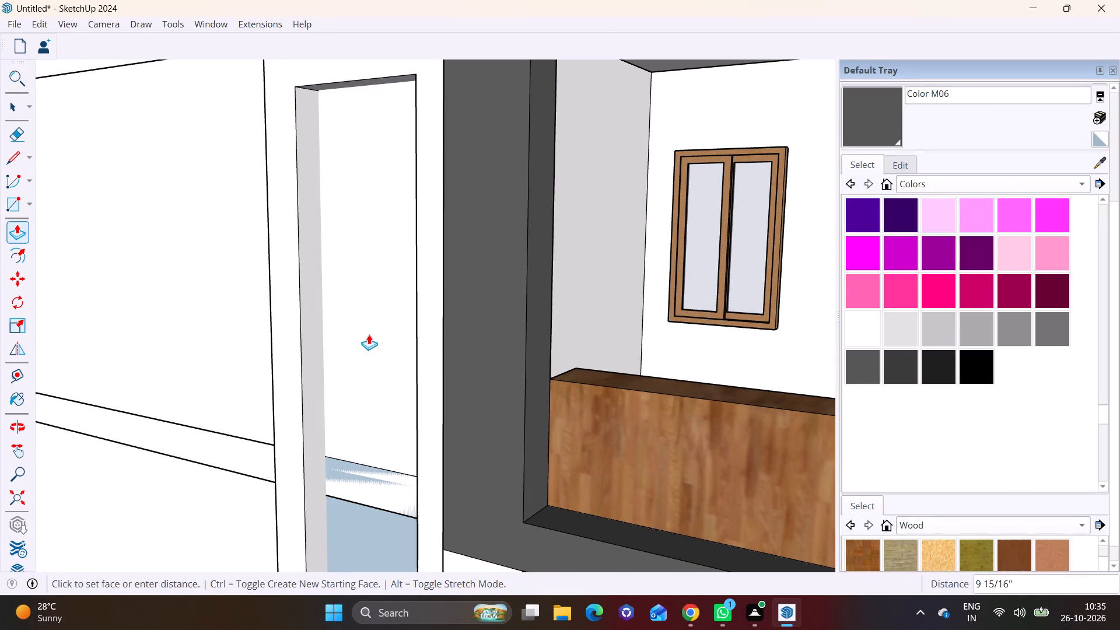
{"action": "left_click", "coordinate": [366, 335]}
Draw a rectangle about 2 3/4" high across the recess's 8 5/8" deep side face, just below its top end.
{"action": "scroll", "coordinate": [281, 214], "scroll_direction": "up", "scroll_amount": 1}
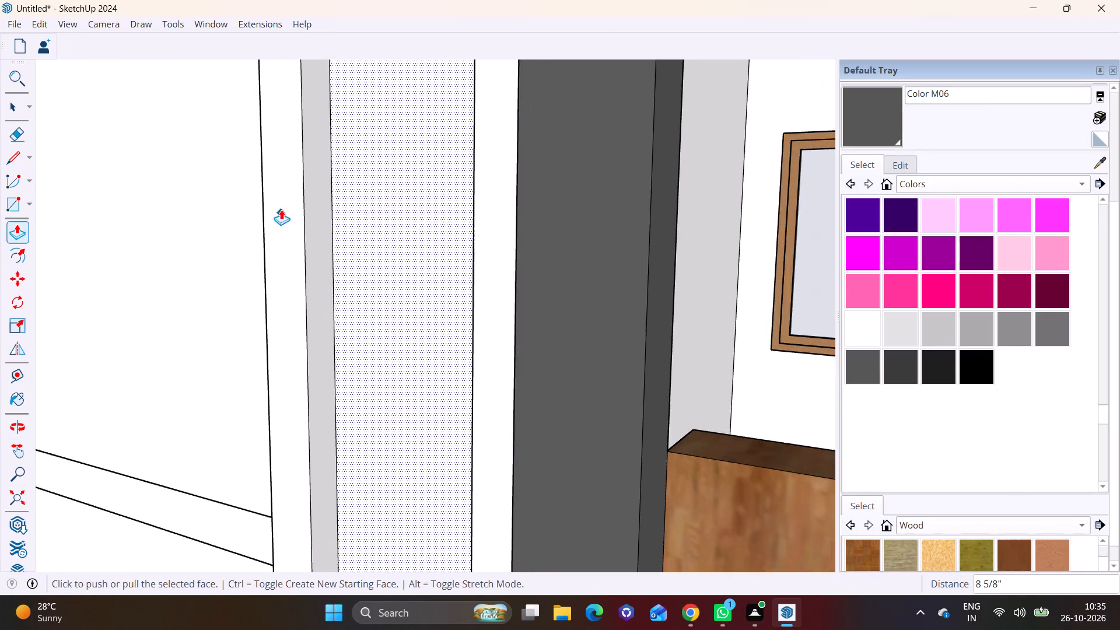
{"action": "scroll", "coordinate": [281, 209], "scroll_direction": "up", "scroll_amount": 3}
{"action": "middle_click_drag", "start_coordinate": [360, 161], "coordinate": [309, 363], "text": "shift"}
{"action": "scroll", "coordinate": [268, 297], "scroll_direction": "up", "scroll_amount": 3}
{"action": "middle_click_drag", "start_coordinate": [298, 339], "coordinate": [242, 324]}
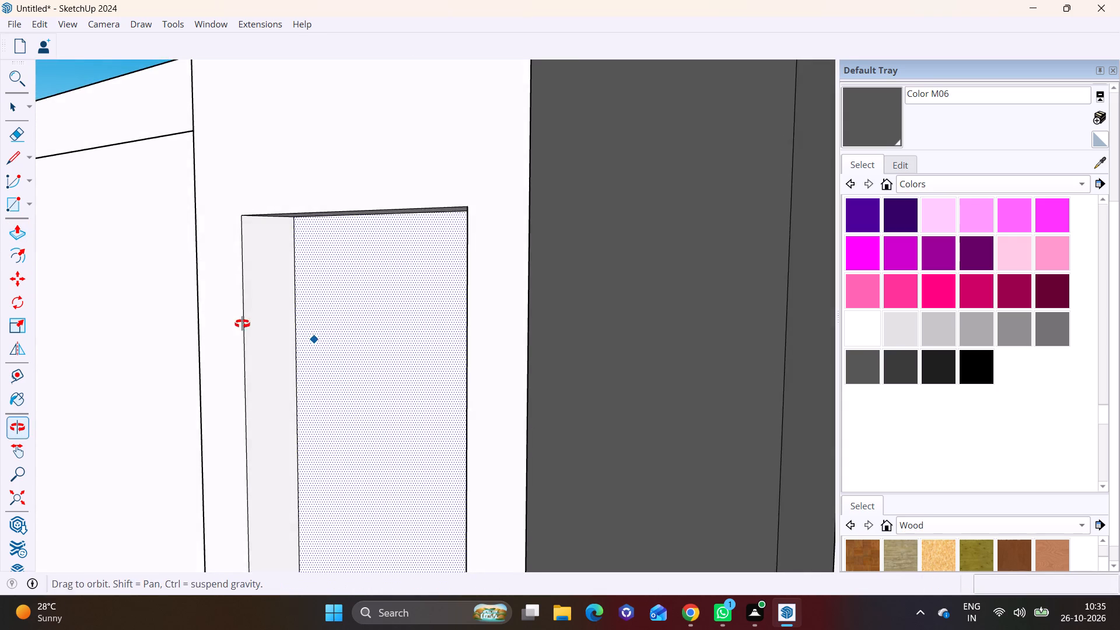
{"action": "middle_click_drag", "start_coordinate": [242, 324], "coordinate": [239, 322]}
{"action": "left_click", "coordinate": [26, 202]}
{"action": "left_click", "coordinate": [34, 222]}
{"action": "scroll", "coordinate": [226, 246], "scroll_direction": "up", "scroll_amount": 2}
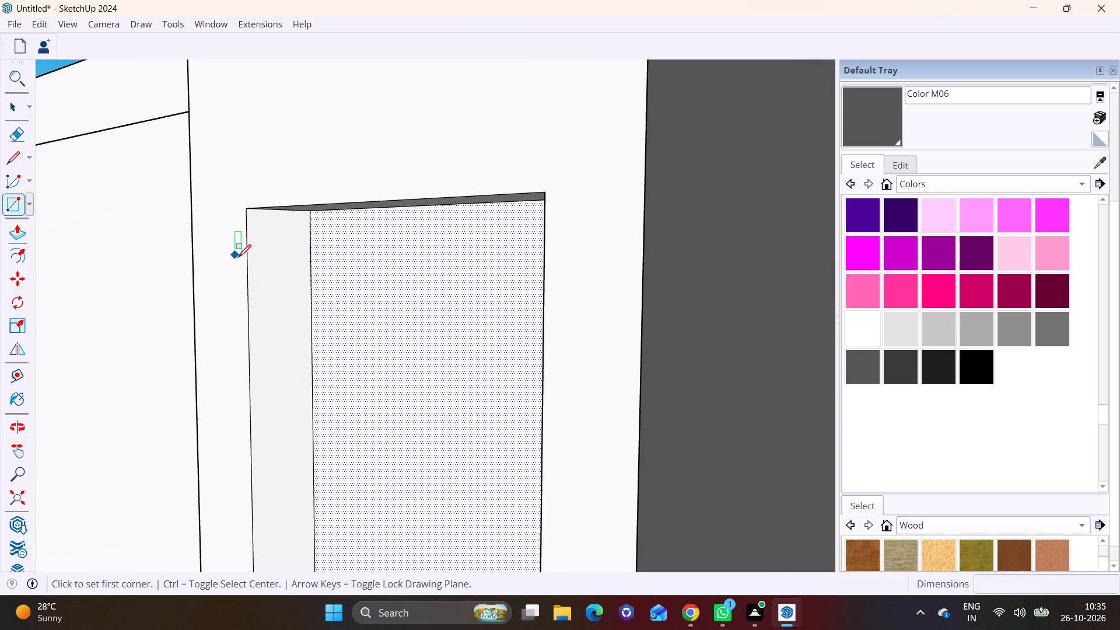
{"action": "left_click", "coordinate": [309, 245]}
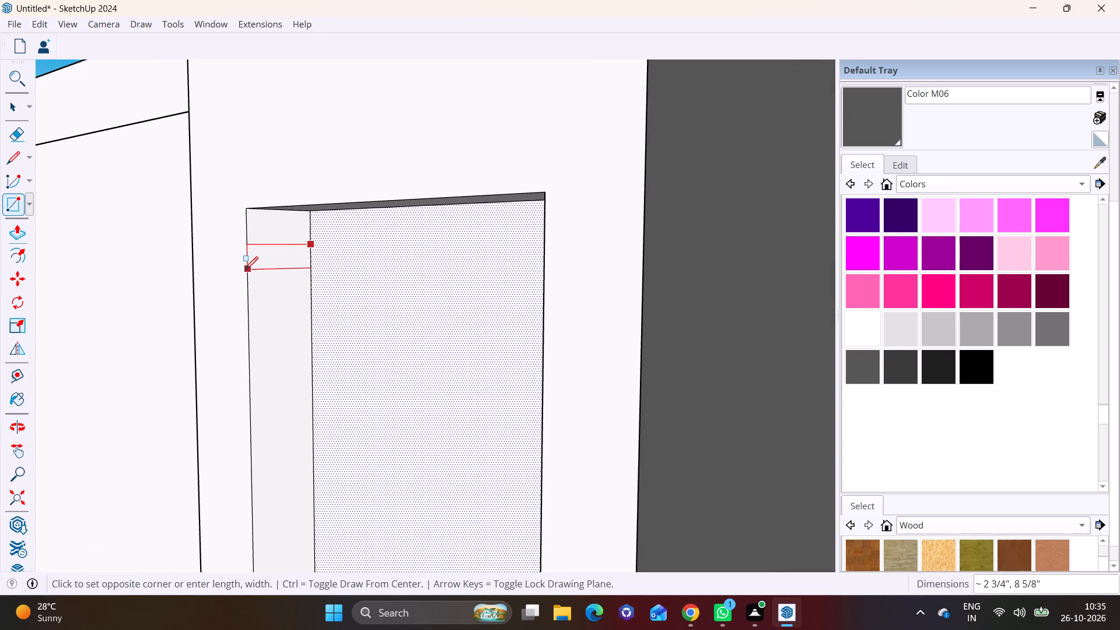
{"action": "left_click", "coordinate": [245, 270]}
Make the small rectangle on the recess's side face, with its edges, into a group.
{"action": "left_click", "coordinate": [3, 110]}
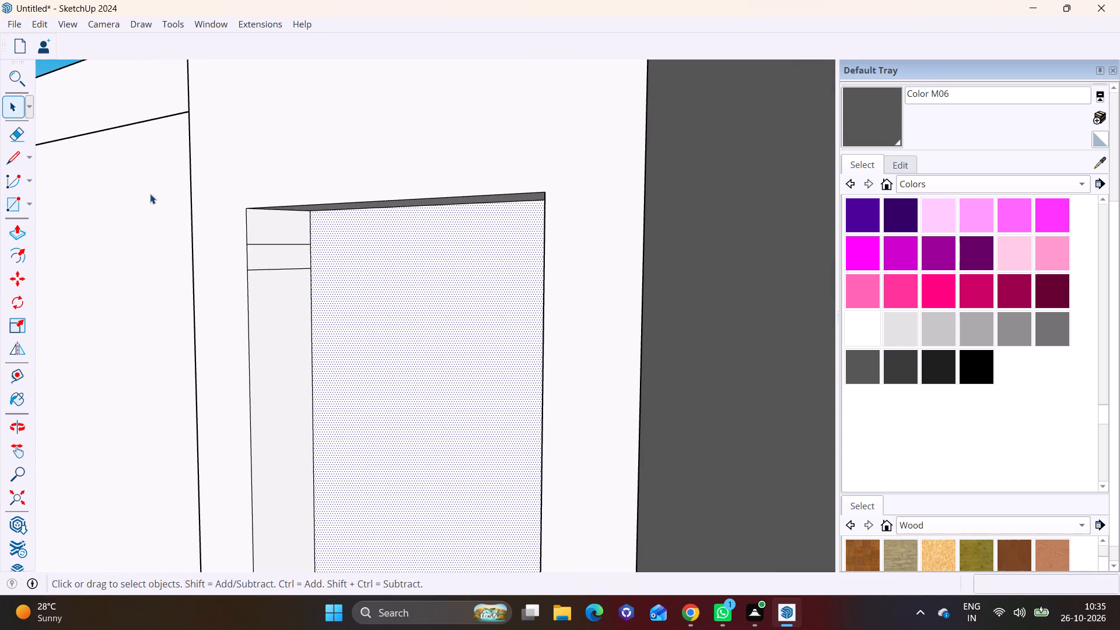
{"action": "left_click", "coordinate": [267, 252]}
{"action": "left_click", "coordinate": [17, 226]}
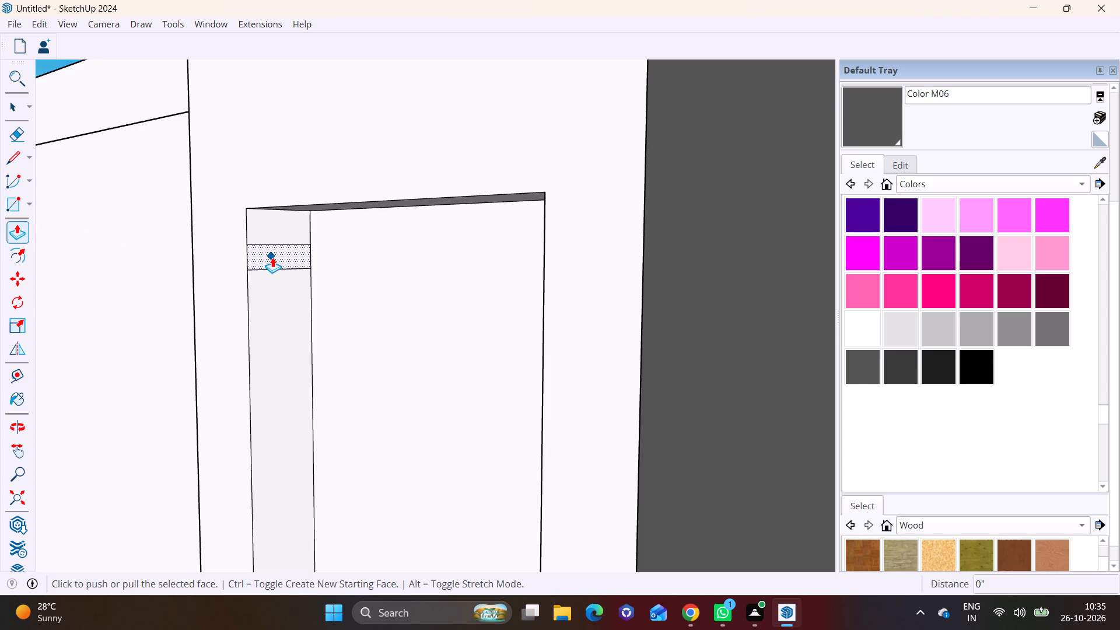
{"action": "key", "text": "space"}
{"action": "double_click", "coordinate": [272, 260]}
{"action": "right_click", "coordinate": [273, 260]}
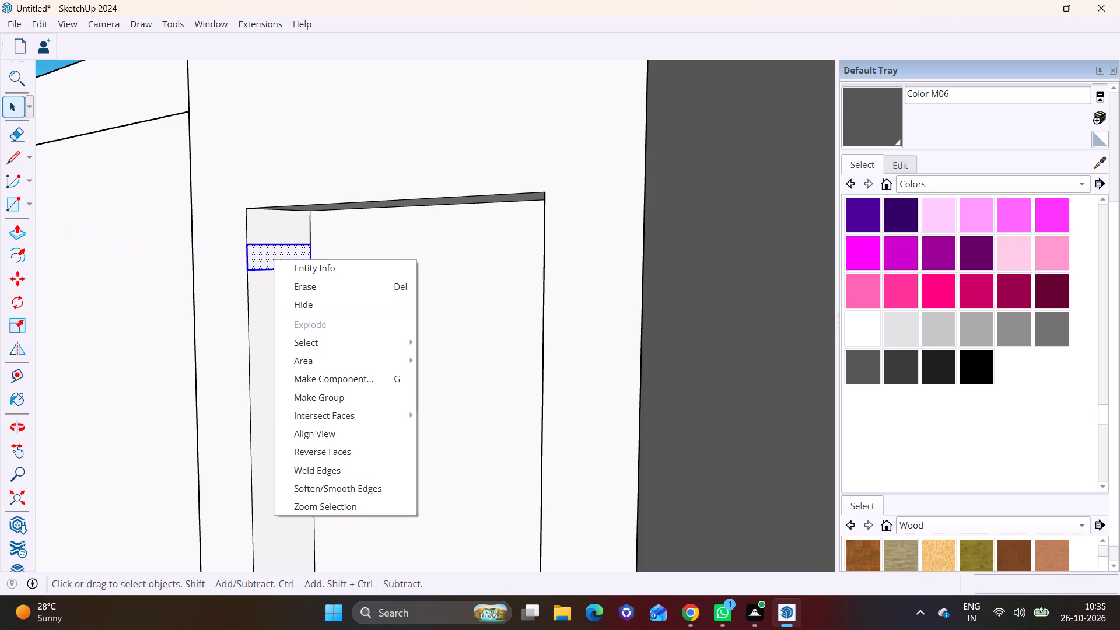
{"action": "left_click", "coordinate": [324, 400]}
Inside the group, extrude the rectangle about 3' 3 5/8" across the recess's full width to form a horizontal slat.
{"action": "left_click", "coordinate": [279, 274]}
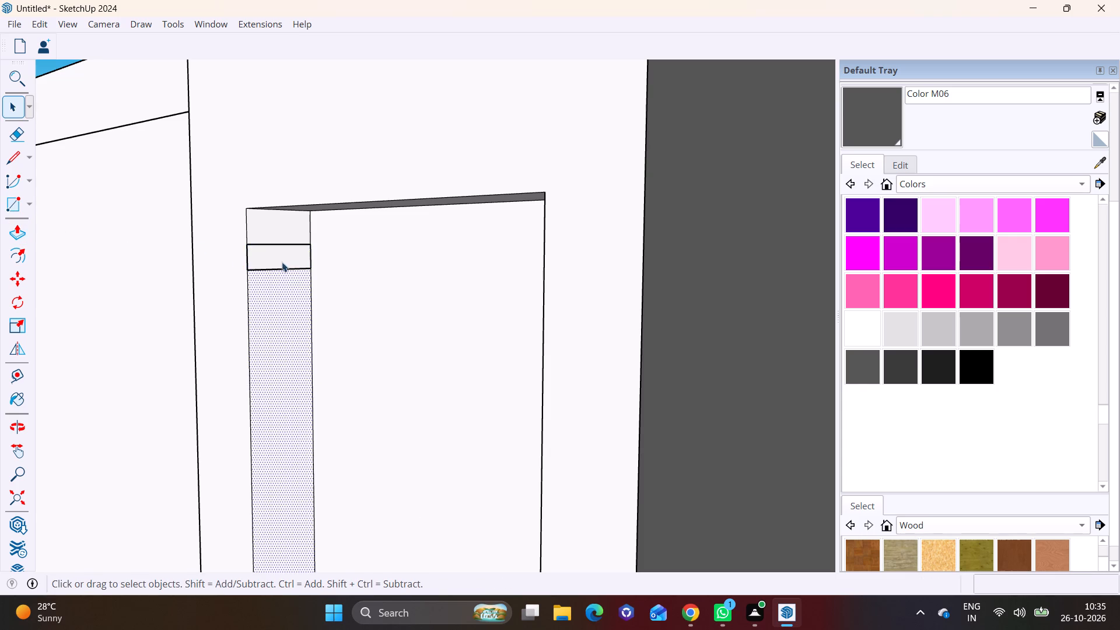
{"action": "triple_click", "coordinate": [282, 260]}
{"action": "left_click", "coordinate": [19, 223]}
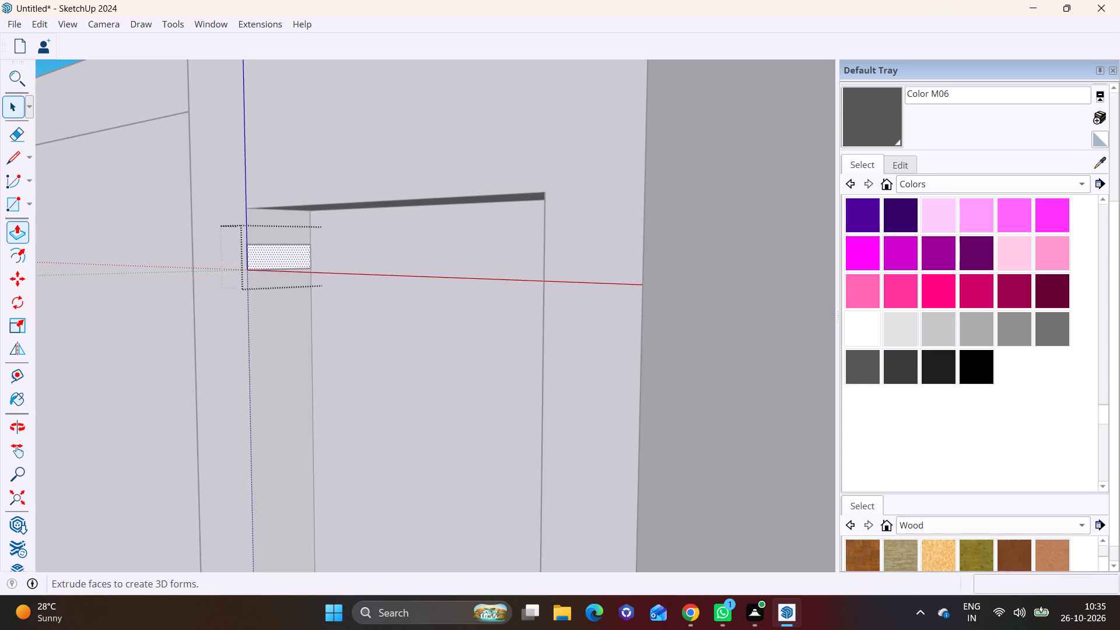
{"action": "left_click", "coordinate": [284, 257]}
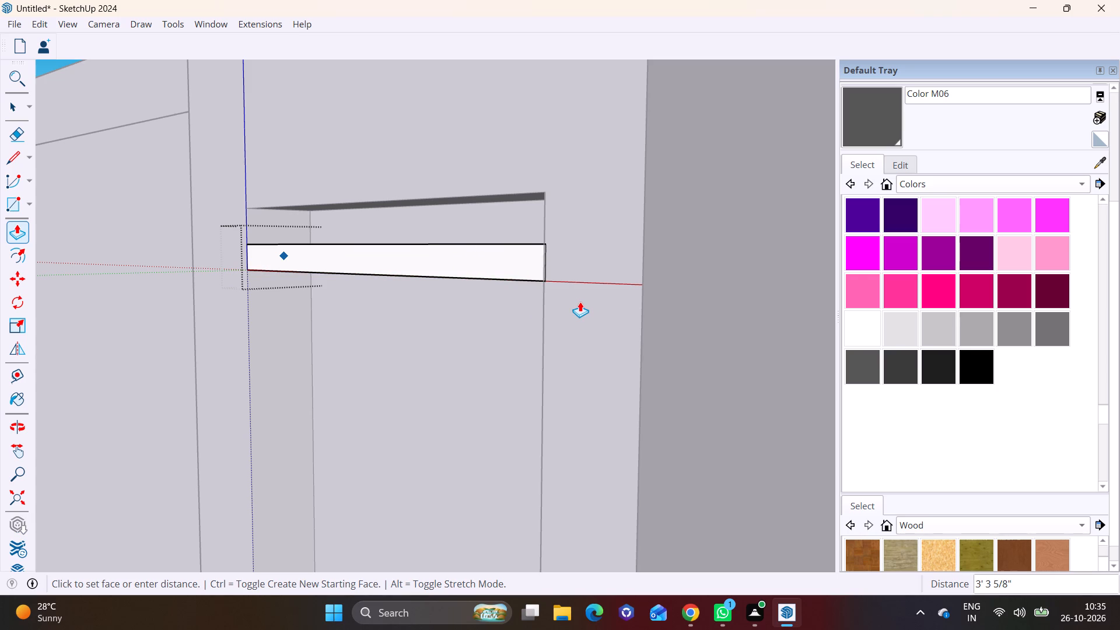
{"action": "left_click", "coordinate": [579, 302]}
{"action": "key", "text": "space"}
{"action": "left_click", "coordinate": [432, 333]}
Copy the slat 6" straight down along the recess and multiply the copy by 35.
{"action": "scroll", "coordinate": [428, 334], "scroll_direction": "down", "scroll_amount": 2}
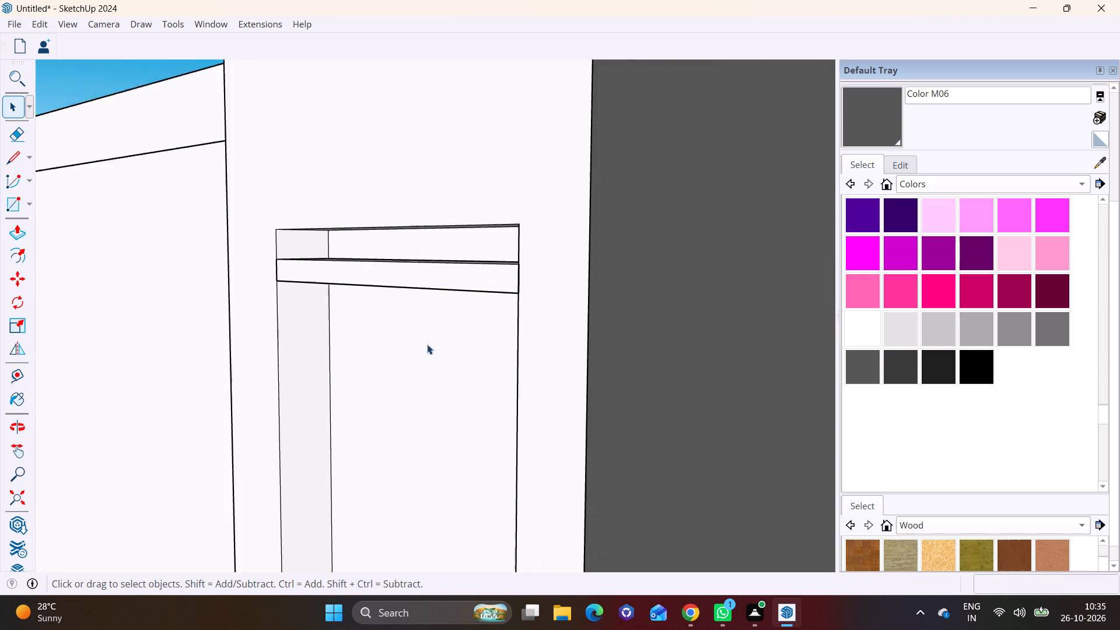
{"action": "scroll", "coordinate": [427, 344], "scroll_direction": "down", "scroll_amount": 4}
{"action": "middle_click_drag", "start_coordinate": [428, 389], "coordinate": [417, 324]}
{"action": "middle_click_drag", "start_coordinate": [437, 354], "coordinate": [471, 471]}
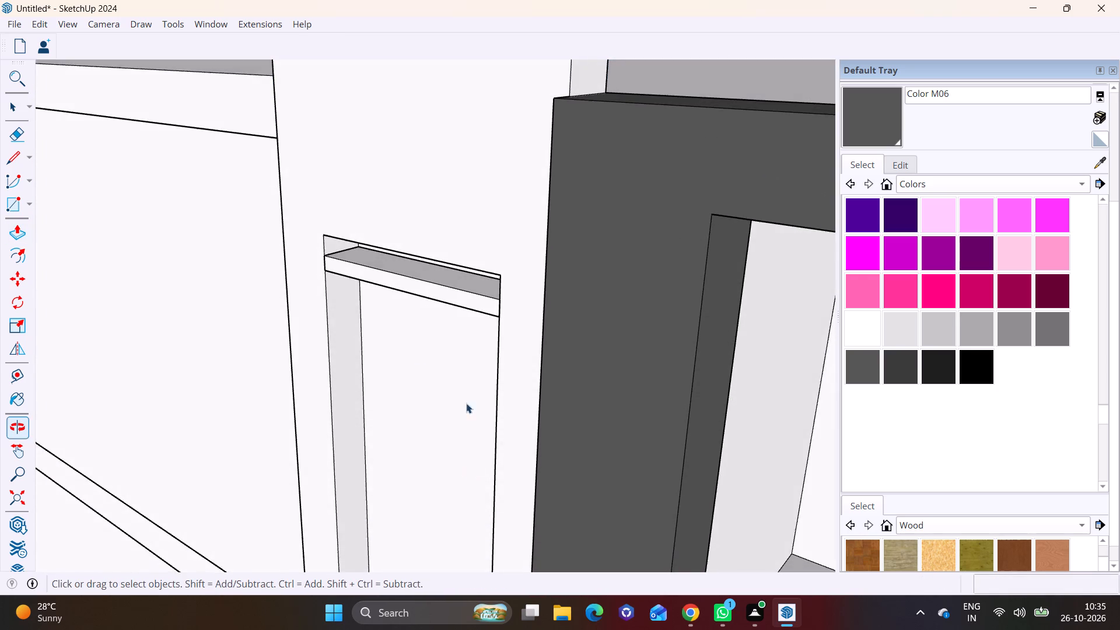
{"action": "scroll", "coordinate": [381, 320], "scroll_direction": "up", "scroll_amount": 5}
{"action": "middle_click_drag", "start_coordinate": [398, 251], "coordinate": [411, 332], "text": "shift"}
{"action": "middle_click_drag", "start_coordinate": [423, 292], "coordinate": [442, 243]}
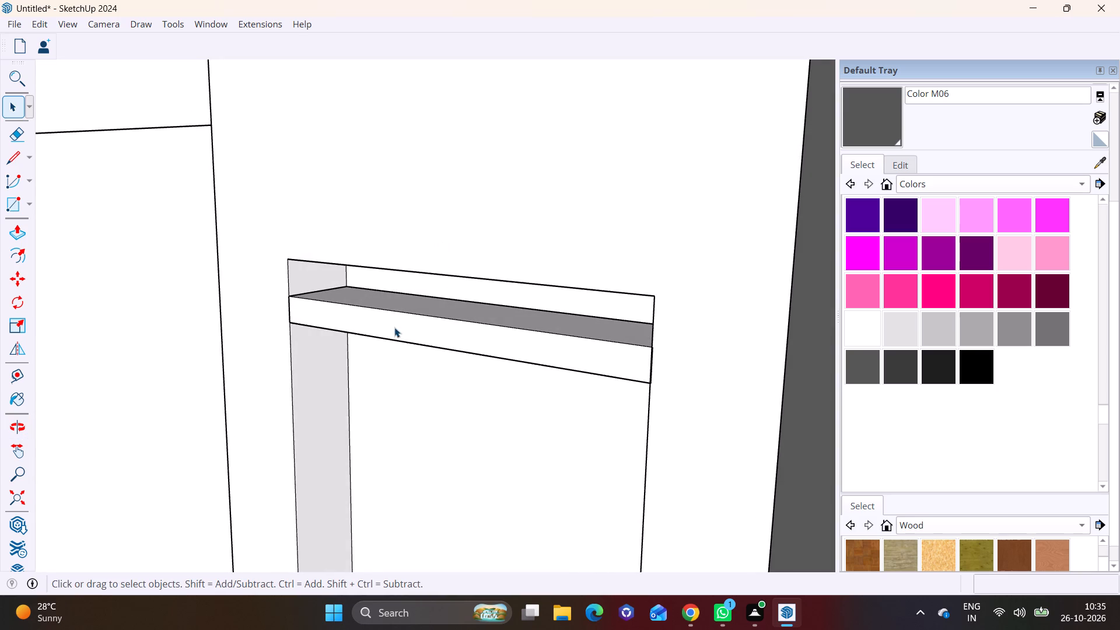
{"action": "left_click", "coordinate": [394, 327]}
{"action": "key", "text": "m"}
{"action": "left_click", "coordinate": [346, 280]}
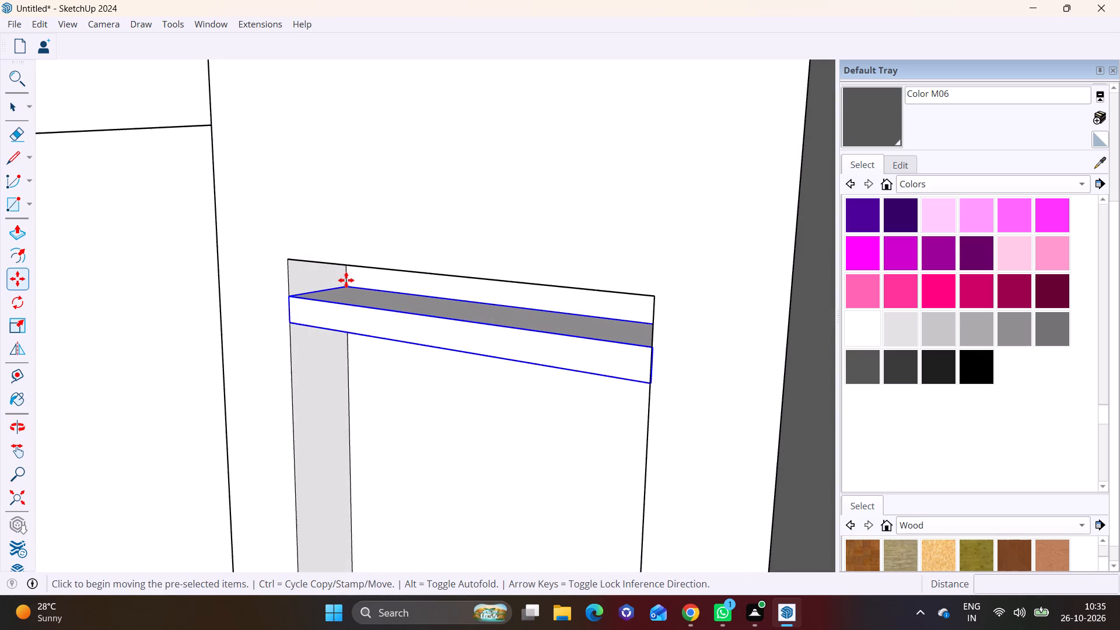
{"action": "middle_click_drag", "start_coordinate": [353, 344], "coordinate": [380, 237], "text": "shift"}
{"action": "left_click", "coordinate": [380, 232]}
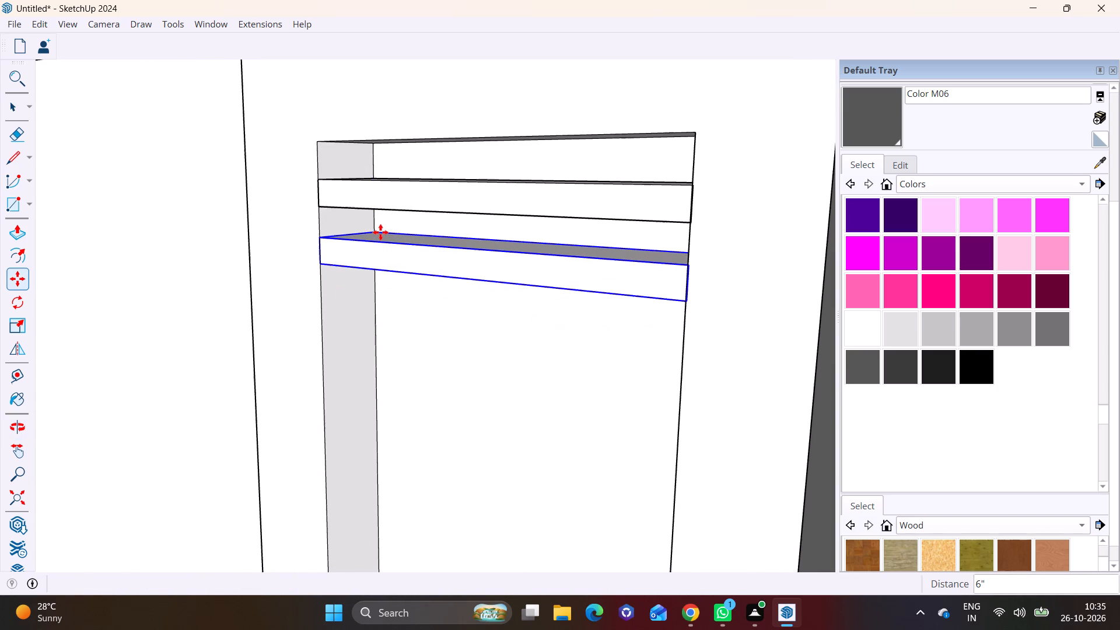
{"action": "type", "text": "*35"}
{"action": "key", "text": "Return"}
{"action": "key", "text": "space"}
Copy the lowest slat one spacing further down the recess and multiply the copy by 20.
{"action": "scroll", "coordinate": [272, 339], "scroll_direction": "down", "scroll_amount": 2}
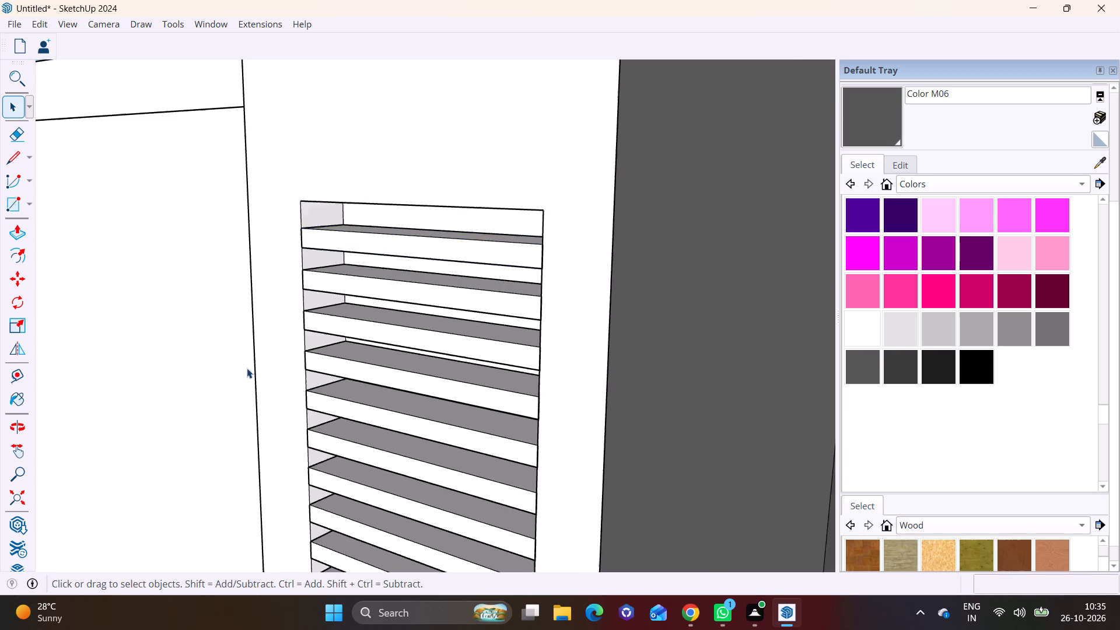
{"action": "scroll", "coordinate": [247, 368], "scroll_direction": "down", "scroll_amount": 15}
{"action": "middle_click_drag", "start_coordinate": [304, 400], "coordinate": [381, 298]}
{"action": "middle_click_drag", "start_coordinate": [373, 384], "coordinate": [387, 262], "text": "shift"}
{"action": "scroll", "coordinate": [372, 367], "scroll_direction": "up", "scroll_amount": 1, "text": "shift"}
{"action": "middle_click_drag", "start_coordinate": [325, 452], "coordinate": [351, 264], "text": "shift"}
{"action": "scroll", "coordinate": [356, 492], "scroll_direction": "up", "scroll_amount": 1, "text": "shift"}
{"action": "middle_click_drag", "start_coordinate": [363, 477], "coordinate": [379, 386], "text": "shift"}
{"action": "scroll", "coordinate": [357, 330], "scroll_direction": "up", "scroll_amount": 6}
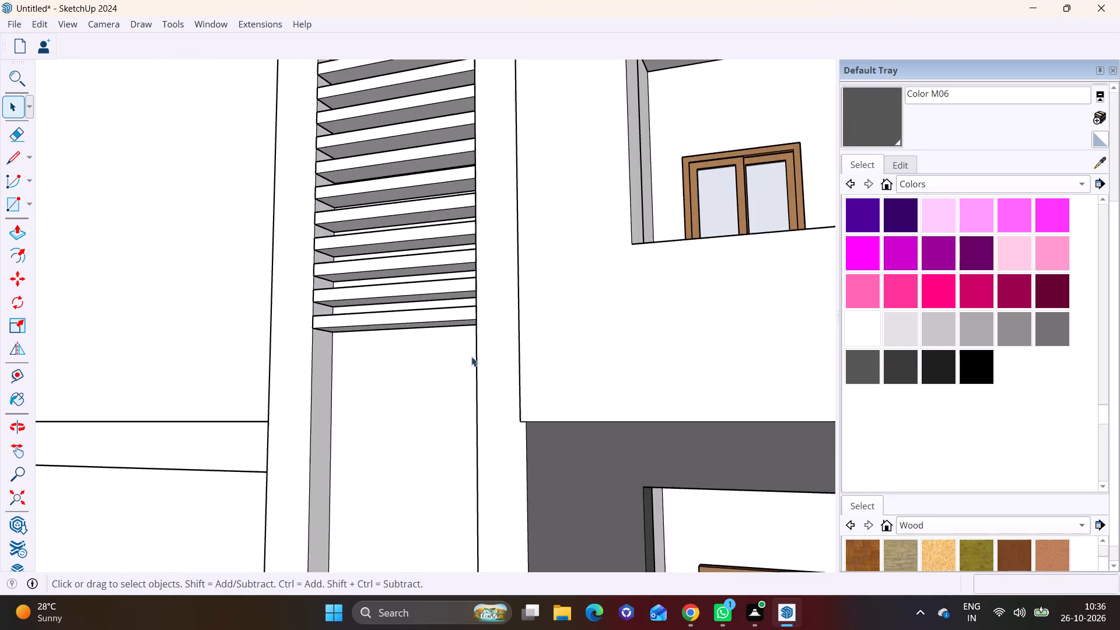
{"action": "middle_click_drag", "start_coordinate": [471, 356], "coordinate": [388, 426]}
{"action": "scroll", "coordinate": [338, 328], "scroll_direction": "up", "scroll_amount": 7}
{"action": "left_click", "coordinate": [386, 334]}
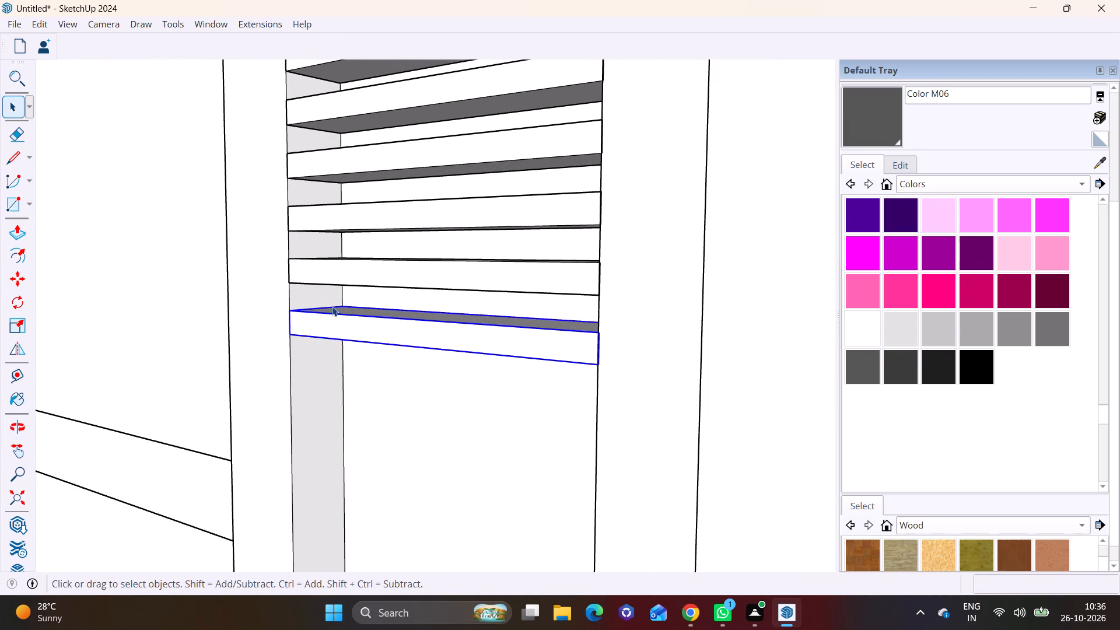
{"action": "key", "text": "m"}
{"action": "left_click", "coordinate": [342, 304]}
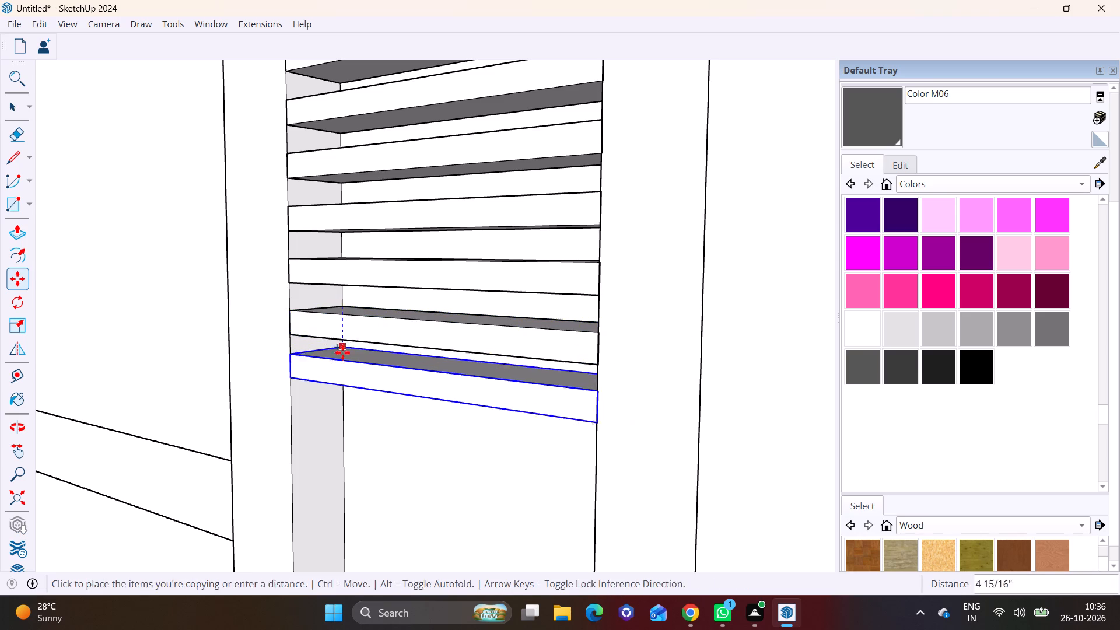
{"action": "middle_click_drag", "start_coordinate": [342, 357], "coordinate": [365, 262], "text": "shift"}
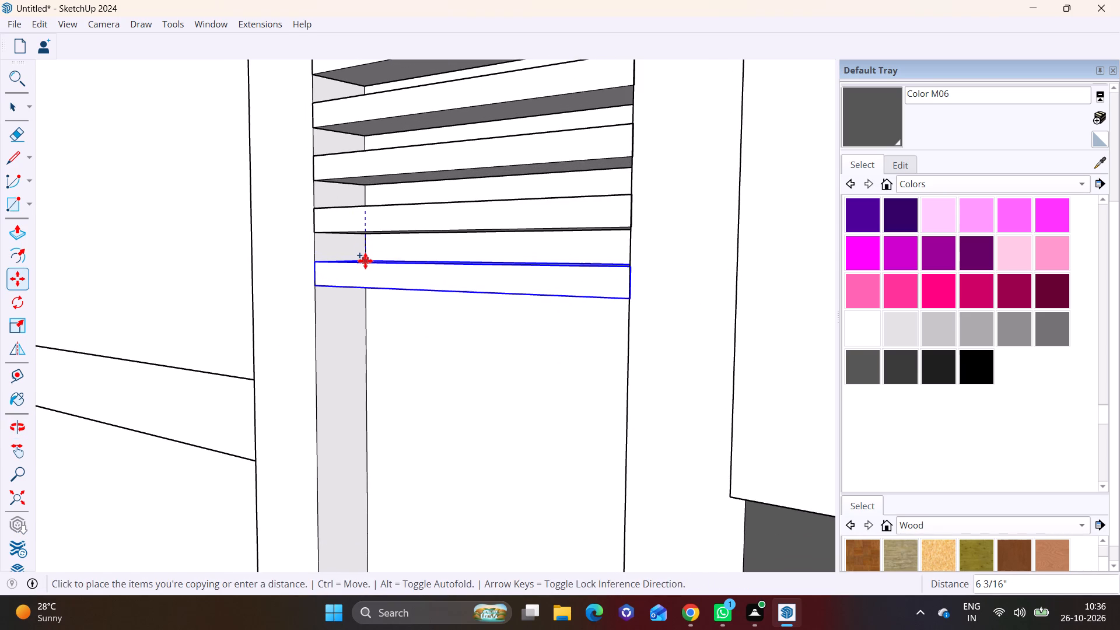
{"action": "middle_click_drag", "start_coordinate": [365, 261], "coordinate": [261, 267]}
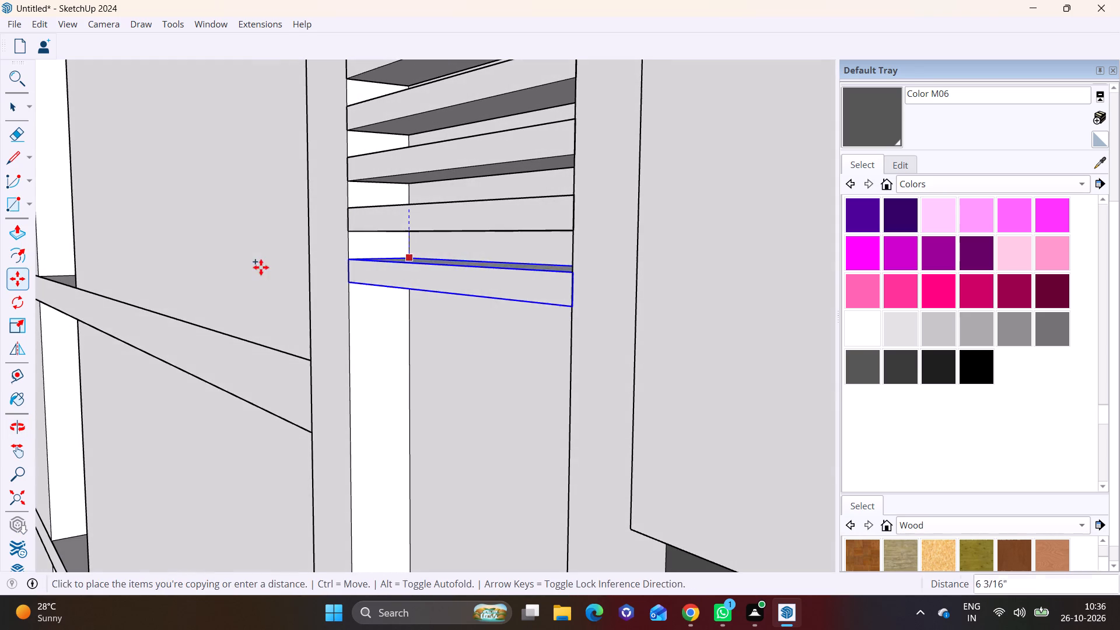
{"action": "left_click", "coordinate": [415, 253]}
{"action": "type", "text": "*20"}
{"action": "key", "text": "Return"}
Copy the lowest slat about 5 3/4" further down the pillar's recess and multiply the copy by 30.
{"action": "scroll", "coordinate": [433, 254], "scroll_direction": "down", "scroll_amount": 8}
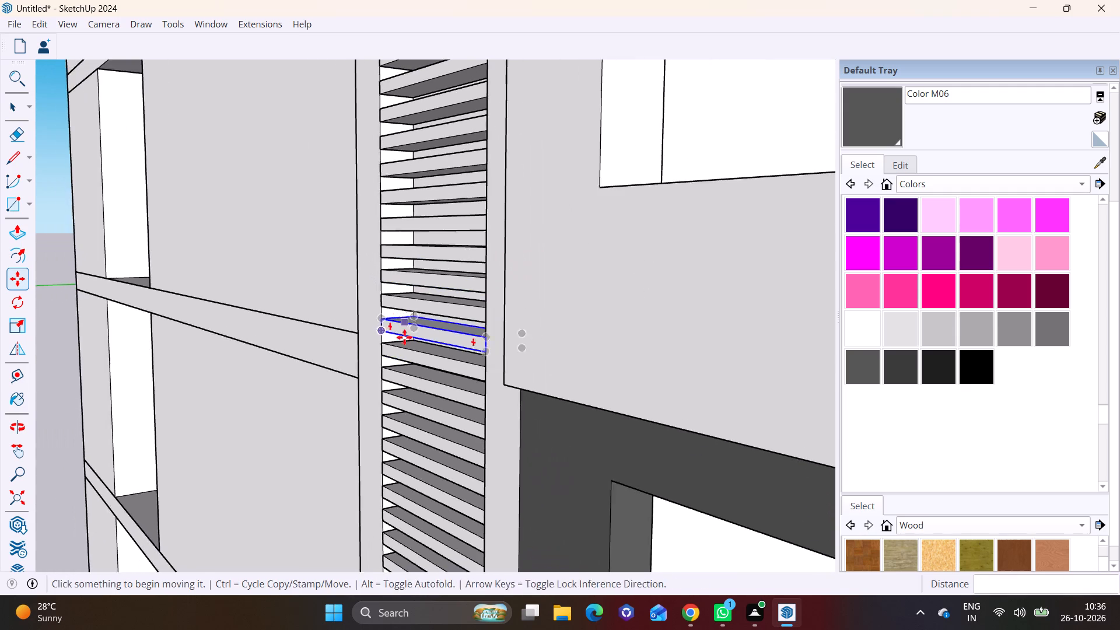
{"action": "scroll", "coordinate": [404, 337], "scroll_direction": "down", "scroll_amount": 5}
{"action": "middle_click_drag", "start_coordinate": [432, 431], "coordinate": [432, 212], "text": "shift"}
{"action": "middle_click_drag", "start_coordinate": [433, 374], "coordinate": [433, 176], "text": "shift"}
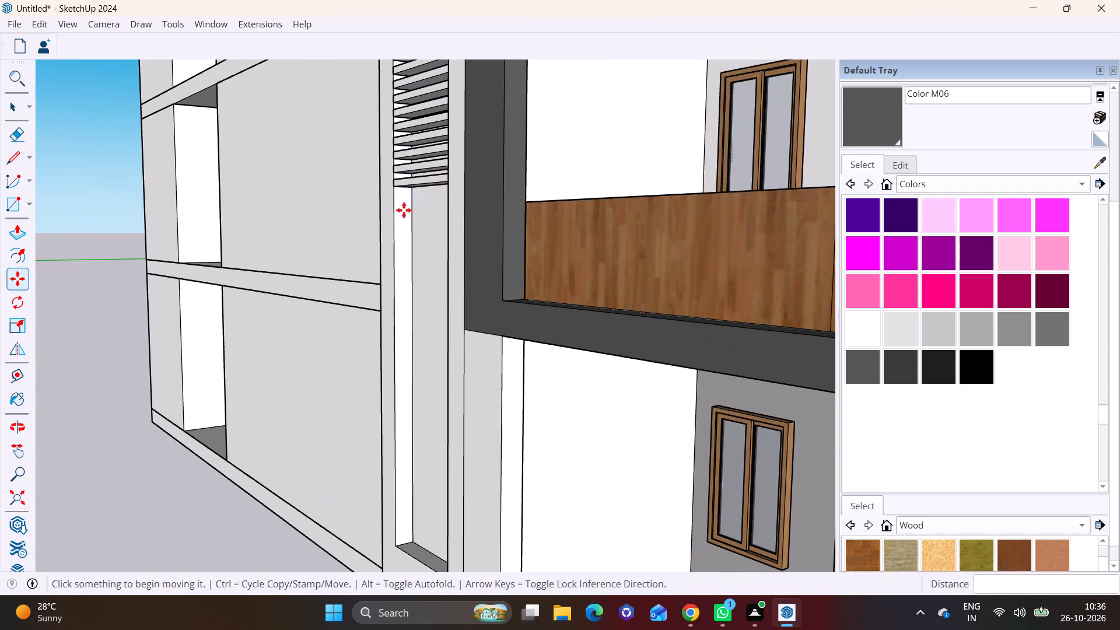
{"action": "scroll", "coordinate": [419, 180], "scroll_direction": "up", "scroll_amount": 12}
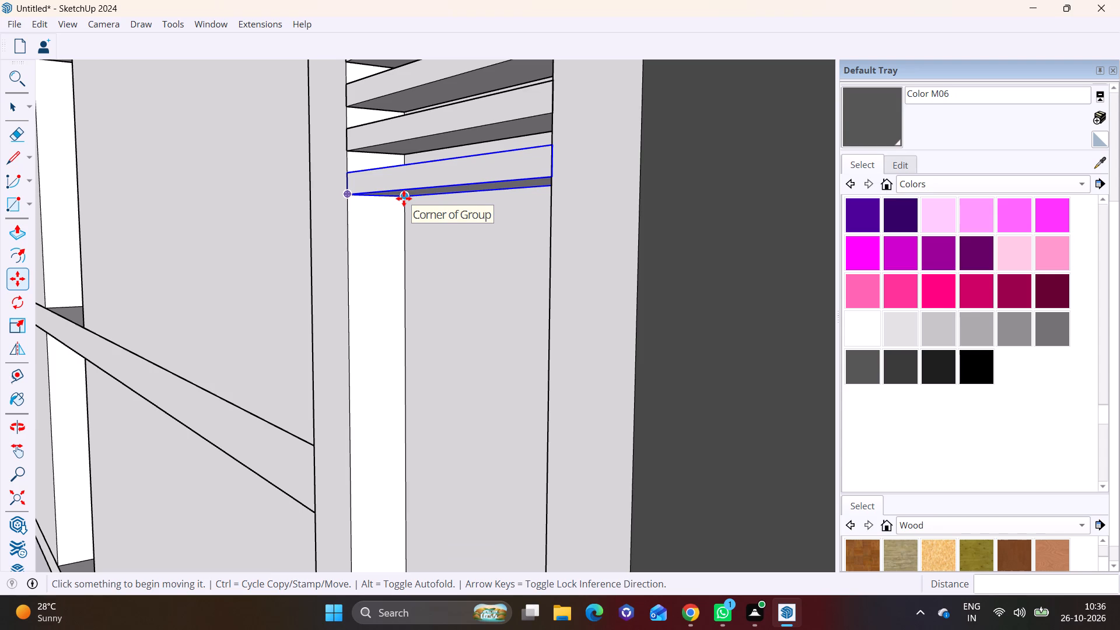
{"action": "middle_click_drag", "start_coordinate": [399, 204], "coordinate": [357, 274]}
{"action": "middle_click_drag", "start_coordinate": [388, 175], "coordinate": [407, 154]}
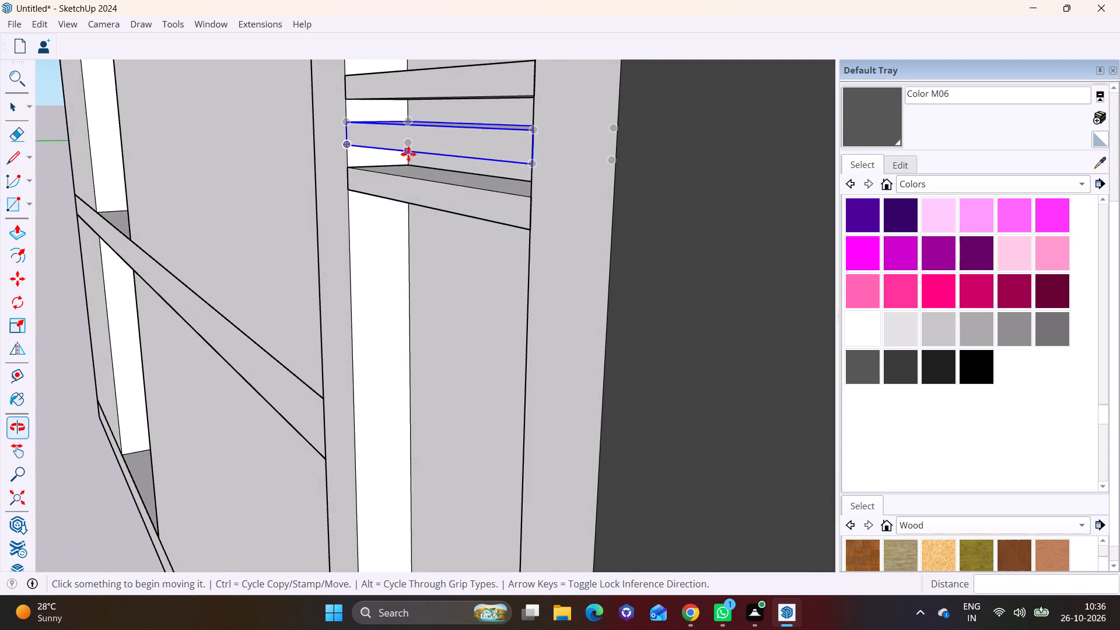
{"action": "left_click", "coordinate": [407, 167]}
{"action": "middle_click_drag", "start_coordinate": [409, 201], "coordinate": [454, 106], "text": "shift"}
{"action": "left_click", "coordinate": [450, 132]}
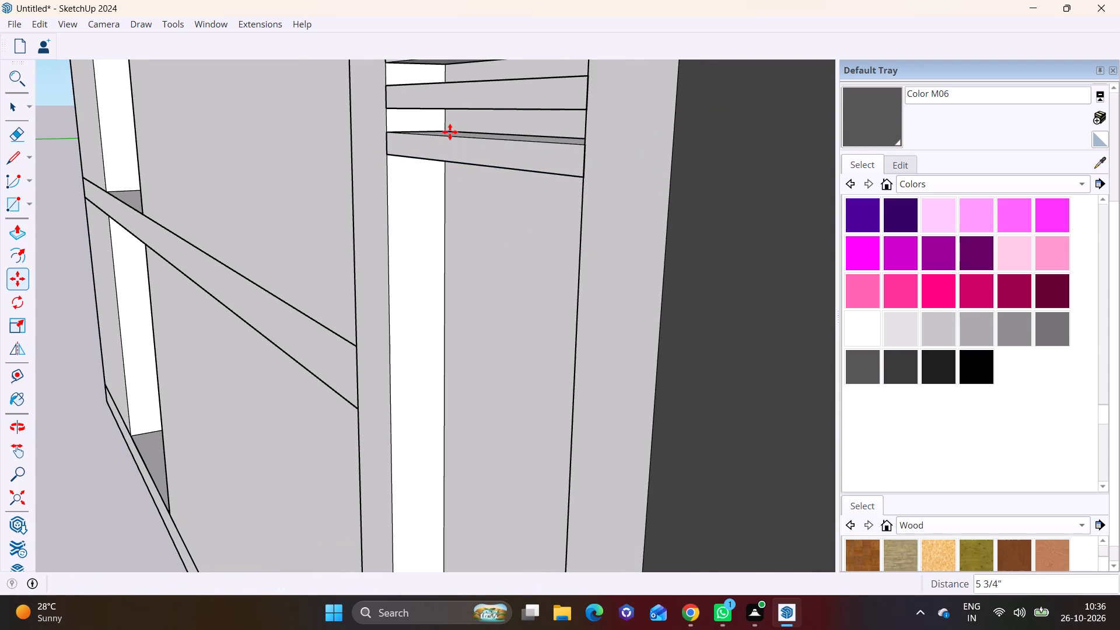
{"action": "type", "text": "*30"}
{"action": "key", "text": "Return"}
Delete the second and third of the surplus slats below the bottom edge of the pillar's recess.
{"action": "scroll", "coordinate": [467, 124], "scroll_direction": "down", "scroll_amount": 16}
{"action": "middle_click_drag", "start_coordinate": [433, 430], "coordinate": [433, 286], "text": "shift"}
{"action": "scroll", "coordinate": [433, 287], "scroll_direction": "up", "scroll_amount": 1, "text": "shift"}
{"action": "scroll", "coordinate": [457, 324], "scroll_direction": "up", "scroll_amount": 5}
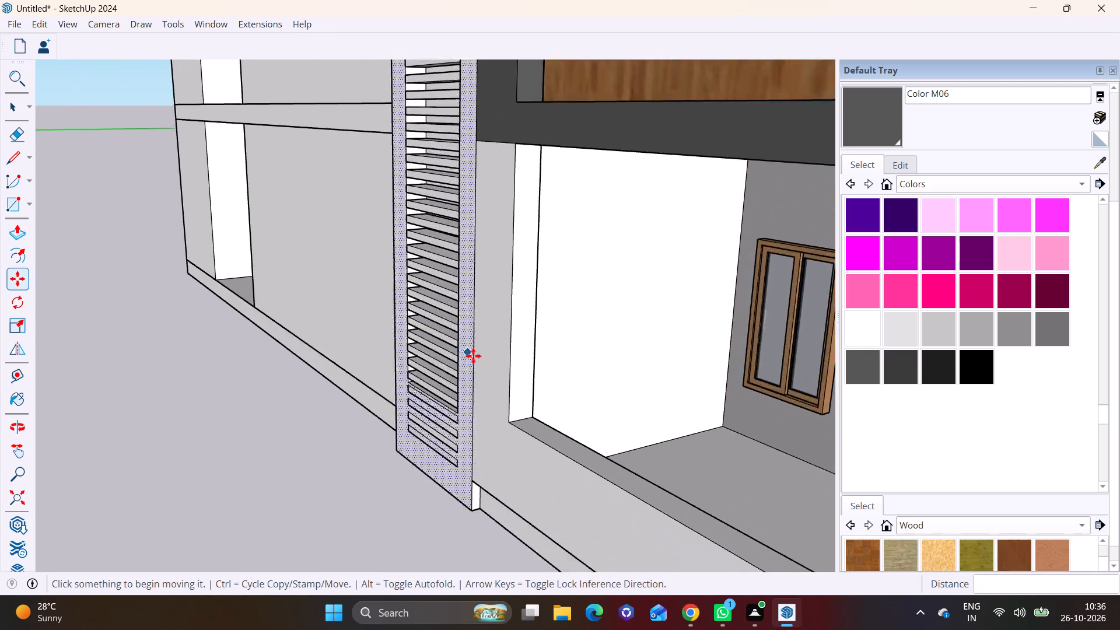
{"action": "scroll", "coordinate": [473, 356], "scroll_direction": "up", "scroll_amount": 6}
{"action": "key", "text": "space"}
{"action": "middle_click_drag", "start_coordinate": [391, 497], "coordinate": [523, 361]}
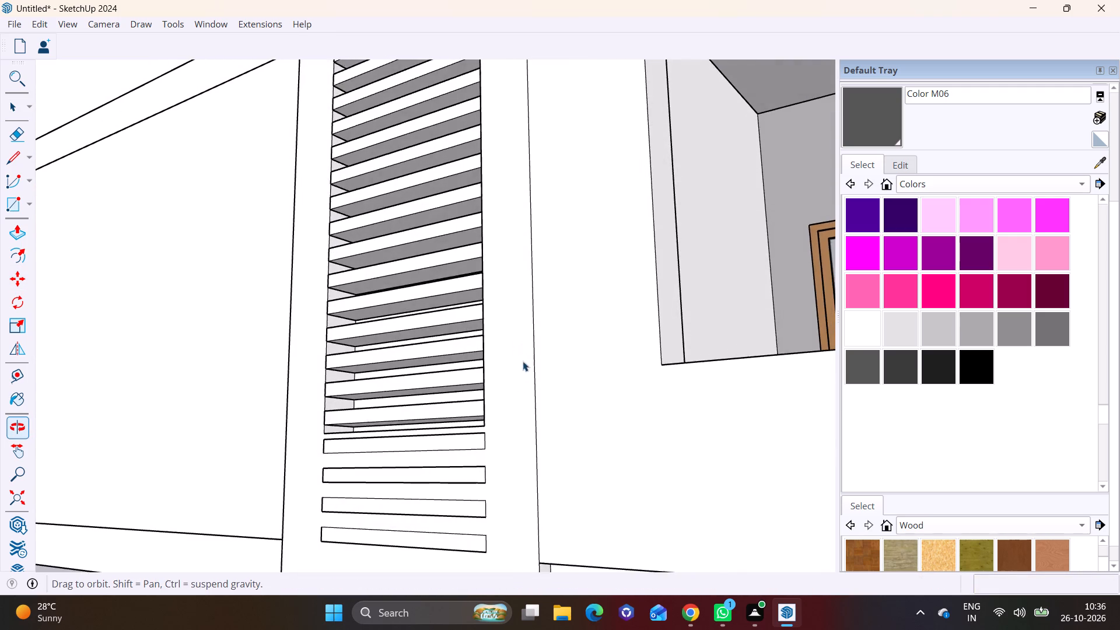
{"action": "middle_click_drag", "start_coordinate": [523, 361], "coordinate": [523, 358]}
{"action": "middle_click_drag", "start_coordinate": [484, 447], "coordinate": [418, 508]}
{"action": "scroll", "coordinate": [410, 464], "scroll_direction": "up", "scroll_amount": 2}
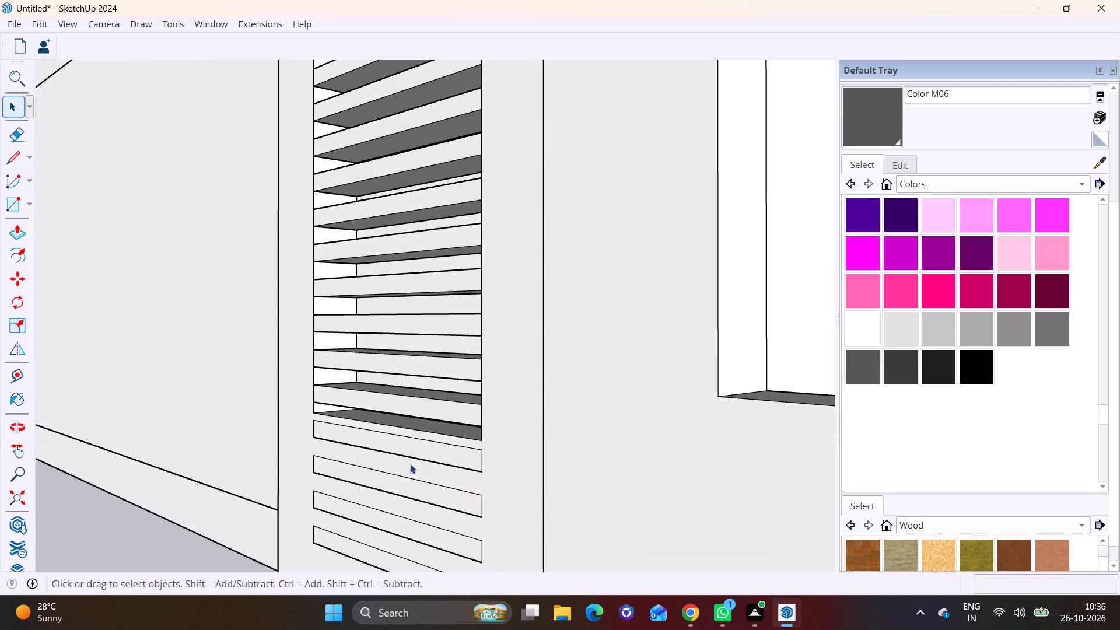
{"action": "scroll", "coordinate": [410, 464], "scroll_direction": "up", "scroll_amount": 3}
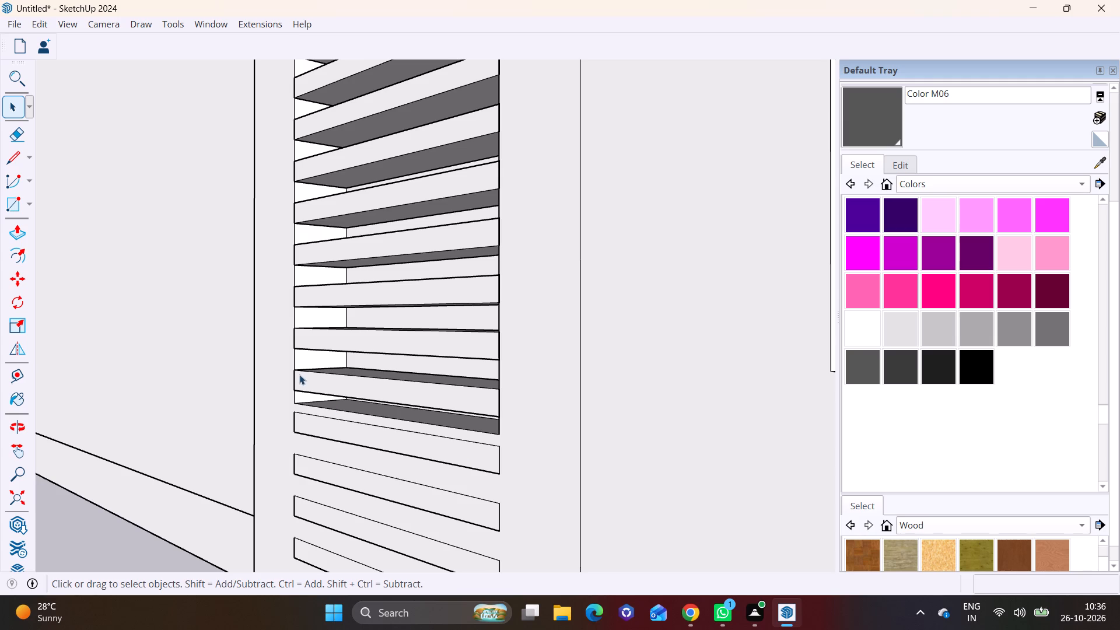
{"action": "left_click_drag", "start_coordinate": [374, 490], "coordinate": [390, 500]}
{"action": "left_click", "coordinate": [401, 481]}
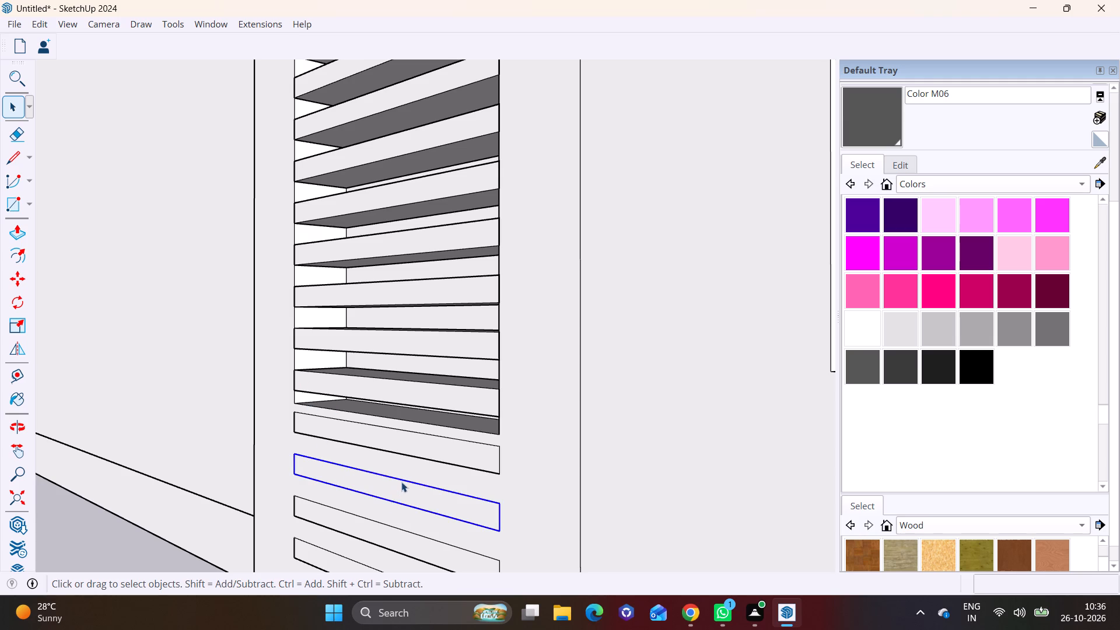
{"action": "key", "text": "Delete"}
{"action": "scroll", "coordinate": [446, 487], "scroll_direction": "down", "scroll_amount": 3}
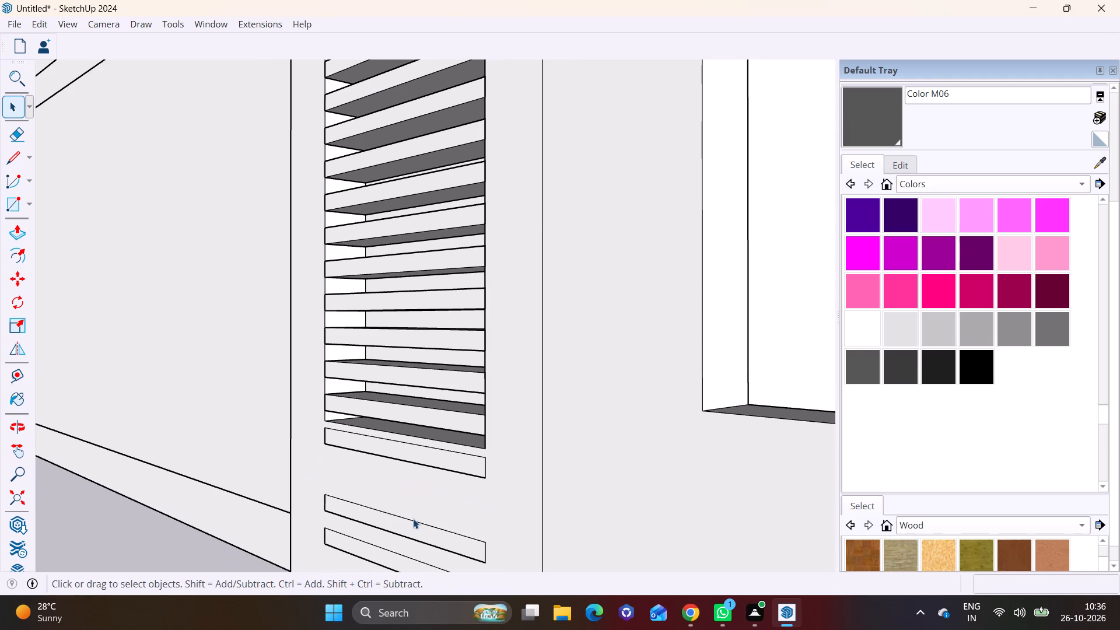
{"action": "left_click", "coordinate": [413, 519]}
{"action": "key", "text": "Delete"}
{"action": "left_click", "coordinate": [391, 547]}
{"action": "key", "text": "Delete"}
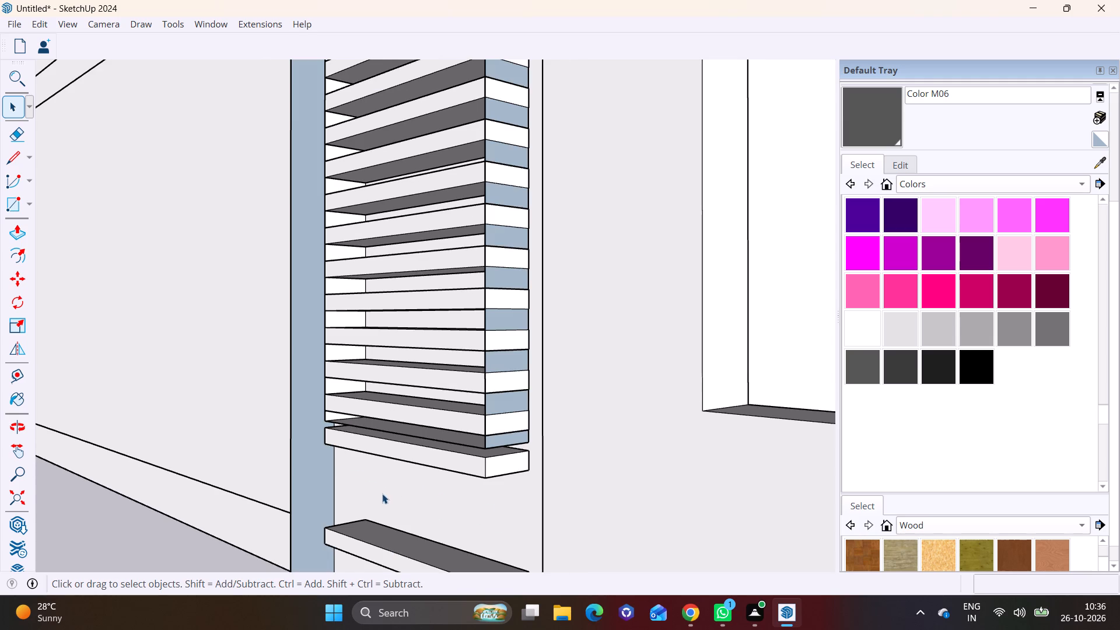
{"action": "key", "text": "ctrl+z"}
Delete the remaining two surplus slats below the bottom edge of the pillar's recess.
{"action": "left_click", "coordinate": [382, 494], "text": "ctrl"}
{"action": "middle_click_drag", "start_coordinate": [388, 496], "coordinate": [348, 353], "text": "shift"}
{"action": "left_click", "coordinate": [358, 426]}
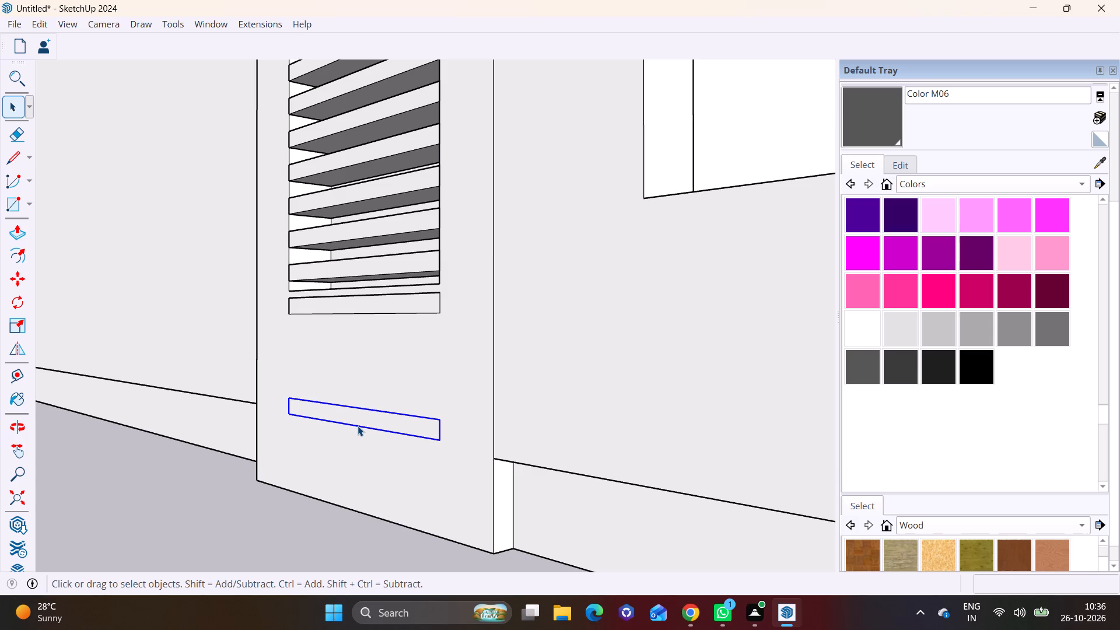
{"action": "key", "text": "Delete"}
{"action": "left_click", "coordinate": [390, 313]}
{"action": "key", "text": "Delete"}
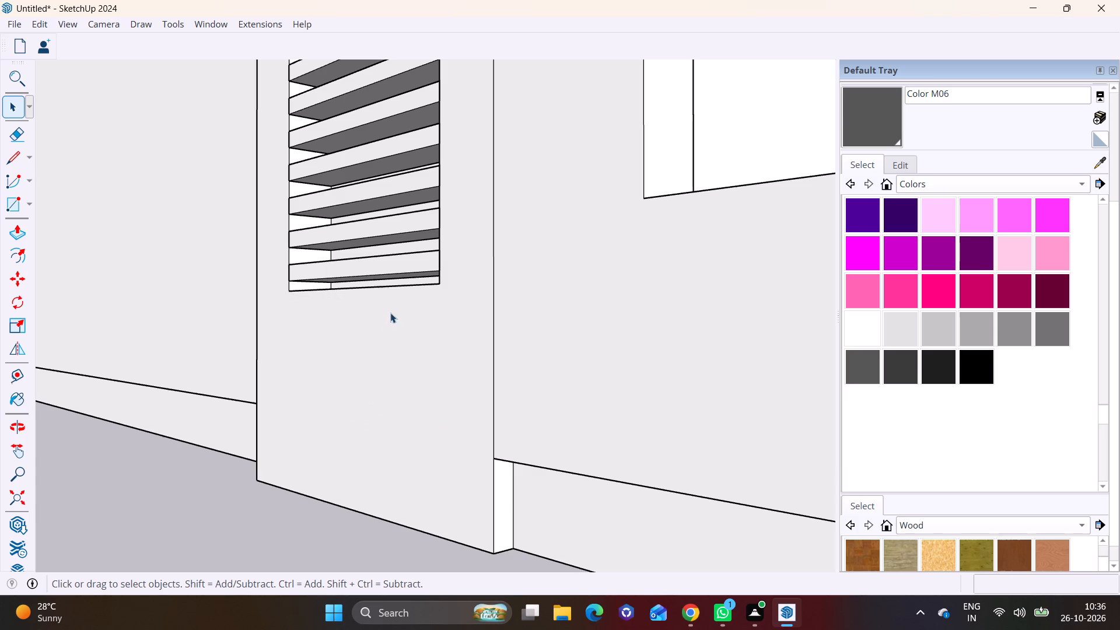
Examine the slatted pillar and the adjoining facades of the building from several sides.
{"action": "scroll", "coordinate": [88, 430], "scroll_direction": "down", "scroll_amount": 18}
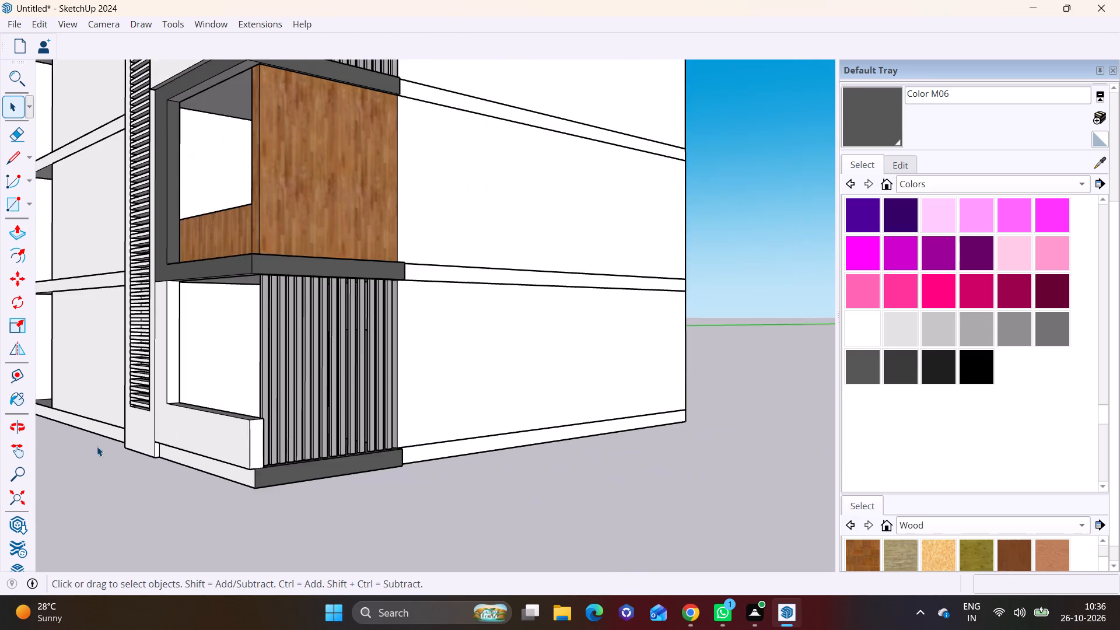
{"action": "scroll", "coordinate": [97, 446], "scroll_direction": "down", "scroll_amount": 7}
{"action": "scroll", "coordinate": [160, 410], "scroll_direction": "down", "scroll_amount": 4}
{"action": "middle_click_drag", "start_coordinate": [160, 407], "coordinate": [254, 466], "text": "shift"}
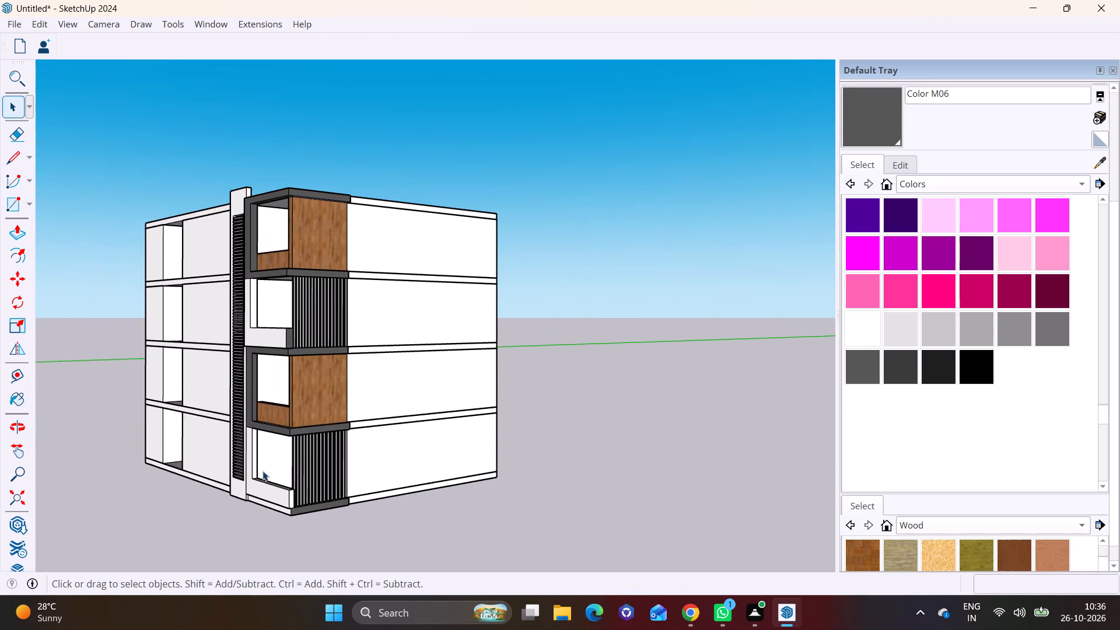
{"action": "middle_click_drag", "start_coordinate": [279, 473], "coordinate": [439, 480]}
{"action": "scroll", "coordinate": [293, 473], "scroll_direction": "up", "scroll_amount": 1}
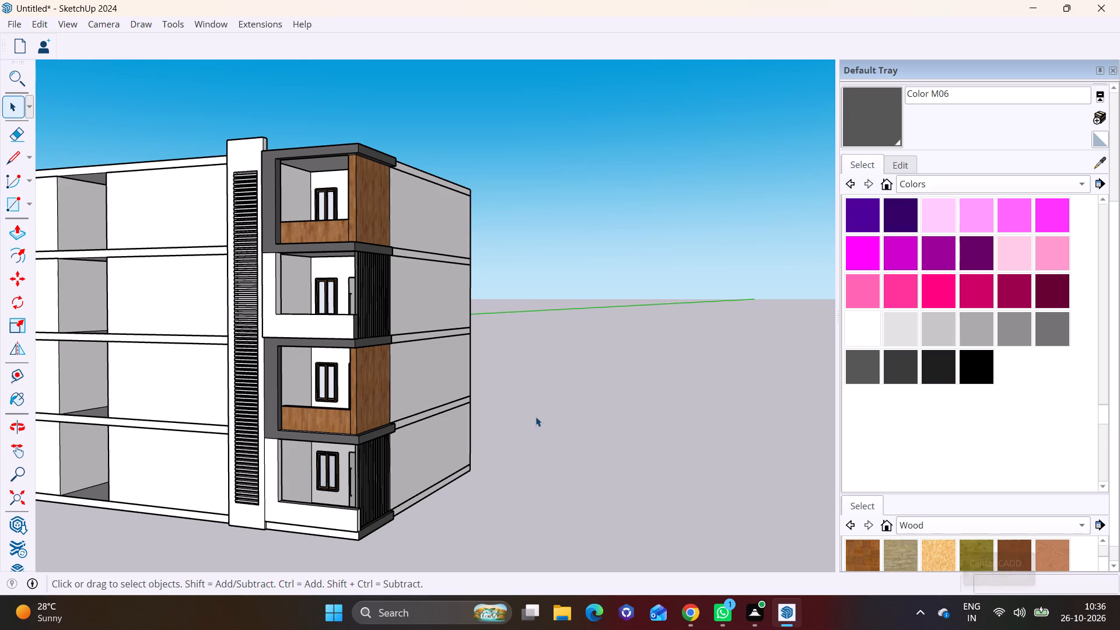
{"action": "middle_click_drag", "start_coordinate": [148, 327], "coordinate": [250, 332], "text": "shift"}
{"action": "middle_click_drag", "start_coordinate": [349, 365], "coordinate": [741, 377]}
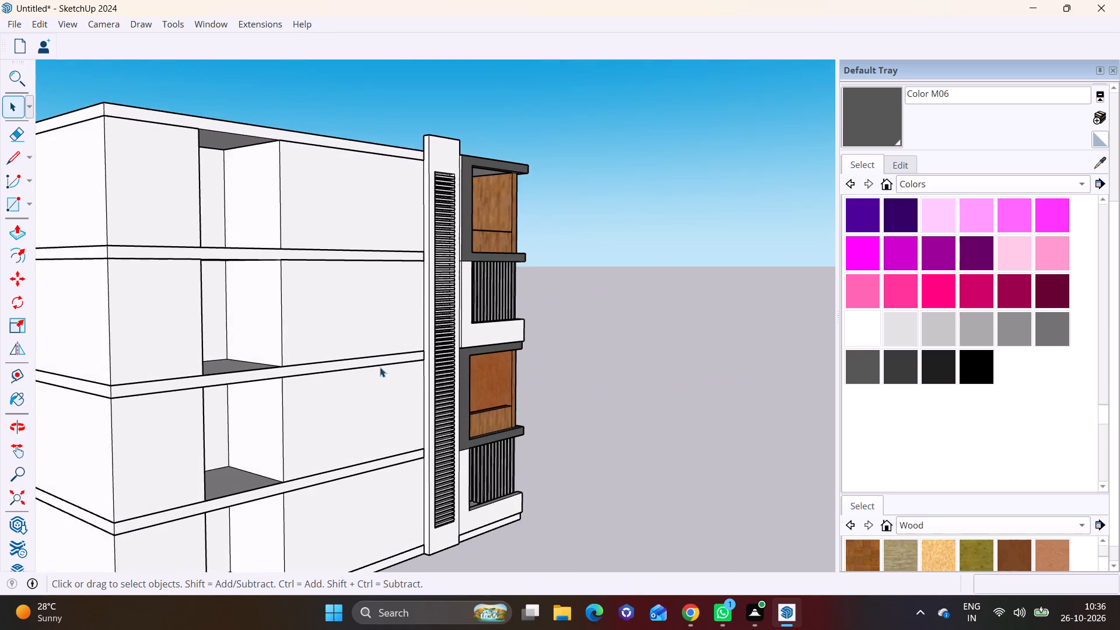
{"action": "scroll", "coordinate": [384, 361], "scroll_direction": "up", "scroll_amount": 2}
{"action": "middle_click_drag", "start_coordinate": [444, 353], "coordinate": [387, 365], "text": "shift"}
{"action": "scroll", "coordinate": [337, 362], "scroll_direction": "up", "scroll_amount": 1}
{"action": "middle_click_drag", "start_coordinate": [331, 360], "coordinate": [205, 359]}
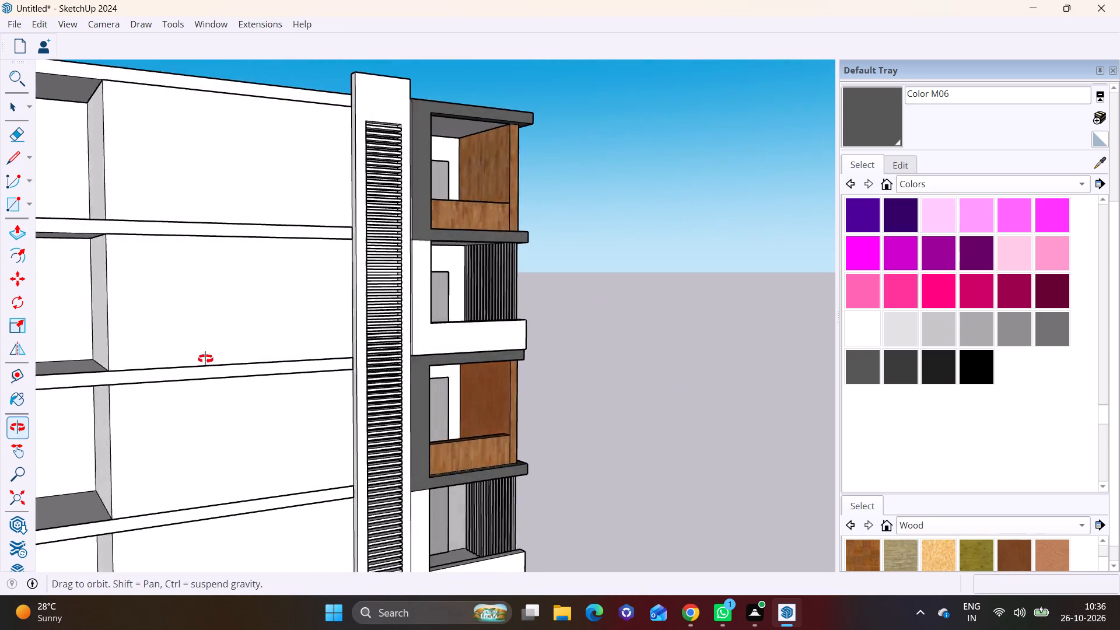
{"action": "middle_click_drag", "start_coordinate": [205, 359], "coordinate": [119, 348]}
{"action": "middle_click_drag", "start_coordinate": [175, 349], "coordinate": [152, 344]}
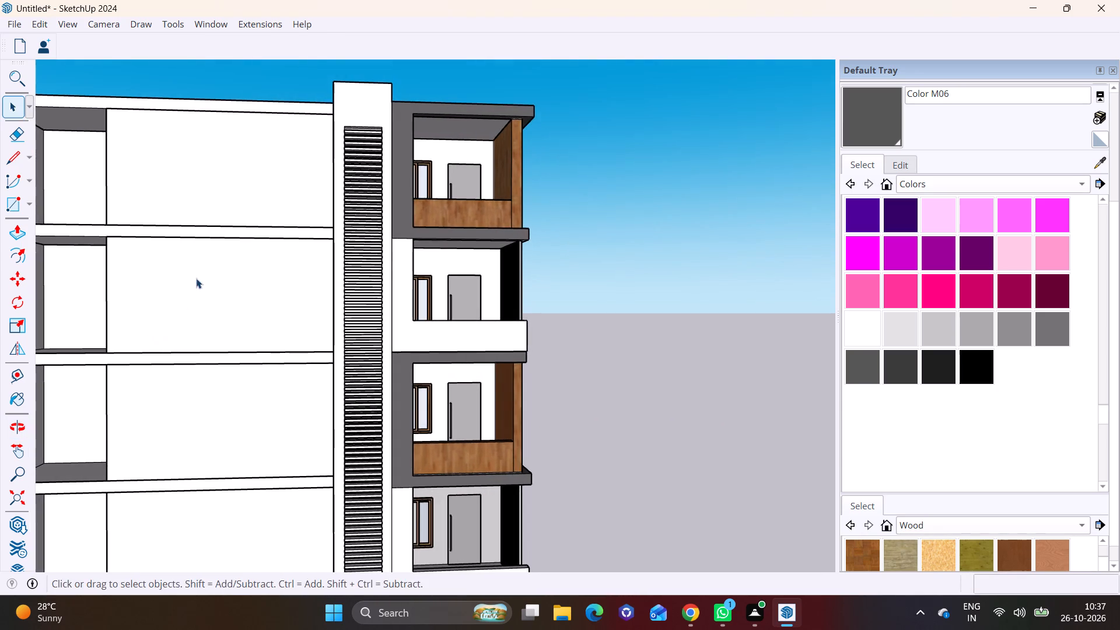
{"action": "middle_click_drag", "start_coordinate": [202, 274], "coordinate": [229, 359], "text": "shift"}
Draw a rectangle about 6' high on the ground-floor wall beside the slatted pillar.
{"action": "left_click", "coordinate": [30, 202]}
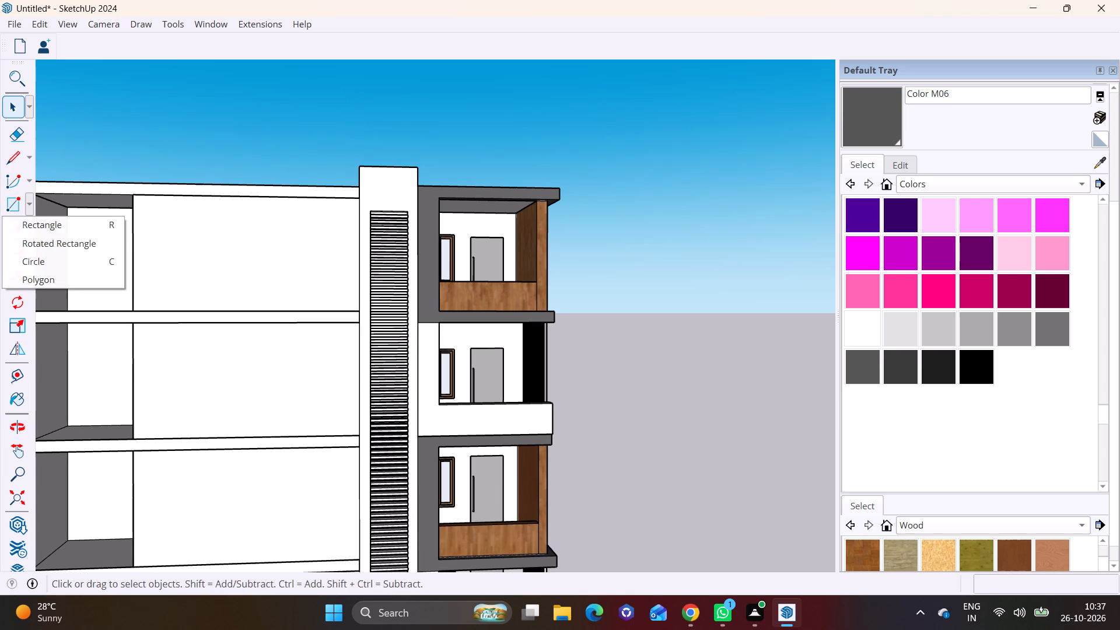
{"action": "left_click", "coordinate": [34, 223]}
{"action": "scroll", "coordinate": [304, 285], "scroll_direction": "up", "scroll_amount": 1}
{"action": "middle_click_drag", "start_coordinate": [307, 285], "coordinate": [407, 295]}
{"action": "middle_click_drag", "start_coordinate": [318, 352], "coordinate": [302, 264], "text": "shift"}
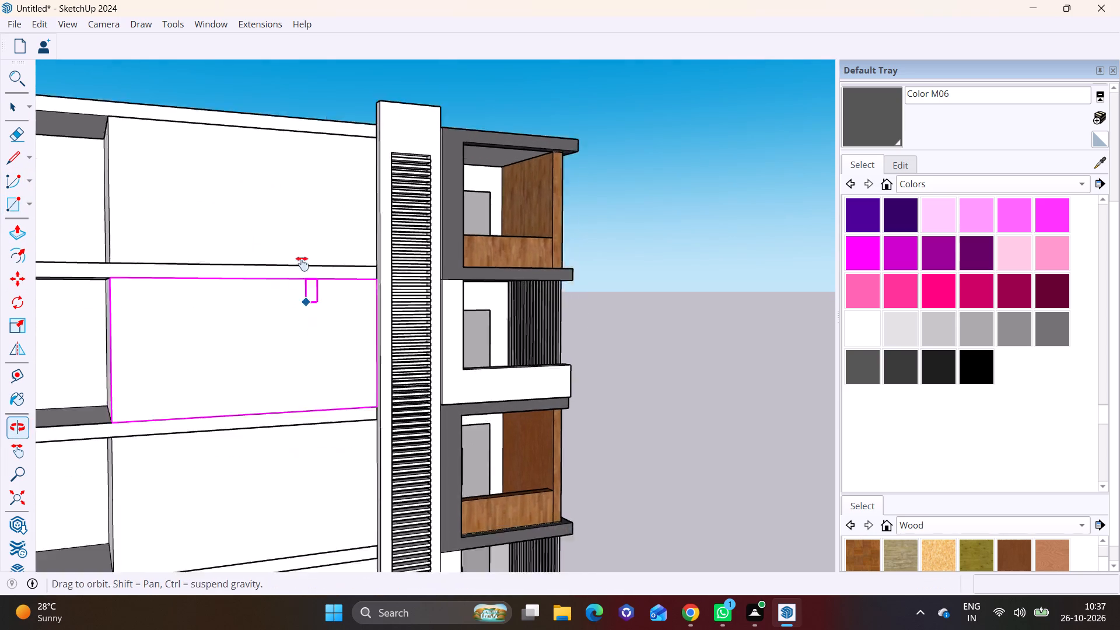
{"action": "middle_click_drag", "start_coordinate": [302, 264], "coordinate": [306, 20], "text": "shift"}
{"action": "middle_click_drag", "start_coordinate": [290, 296], "coordinate": [294, 370], "text": "shift"}
{"action": "scroll", "coordinate": [295, 349], "scroll_direction": "down", "scroll_amount": 2}
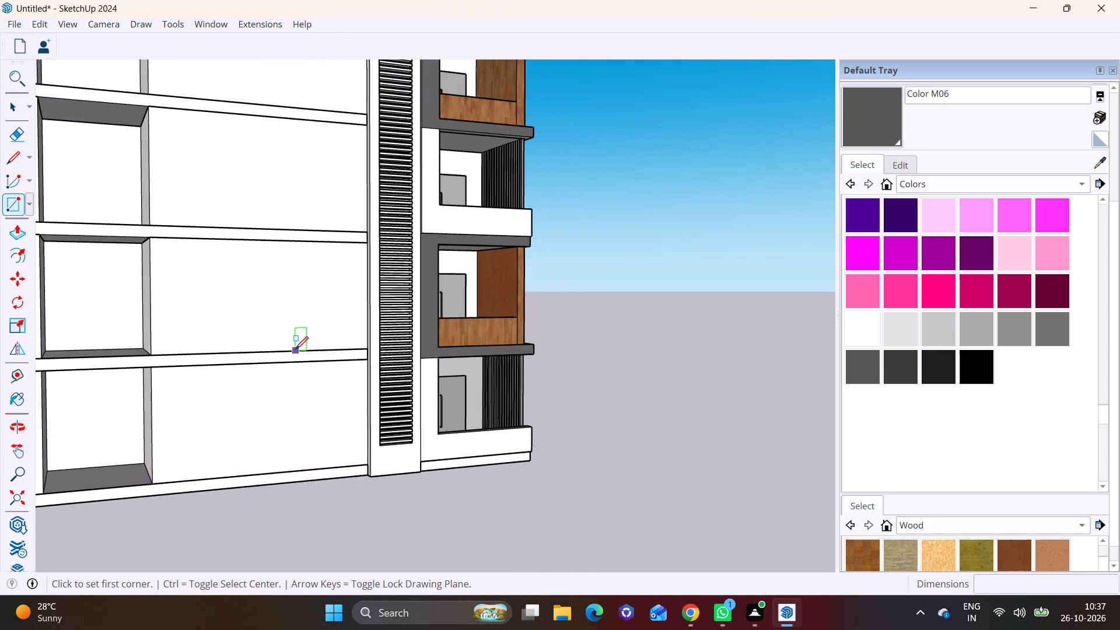
{"action": "scroll", "coordinate": [295, 349], "scroll_direction": "down", "scroll_amount": 3}
{"action": "scroll", "coordinate": [289, 332], "scroll_direction": "up", "scroll_amount": 6}
{"action": "middle_click_drag", "start_coordinate": [293, 372], "coordinate": [297, 266], "text": "shift"}
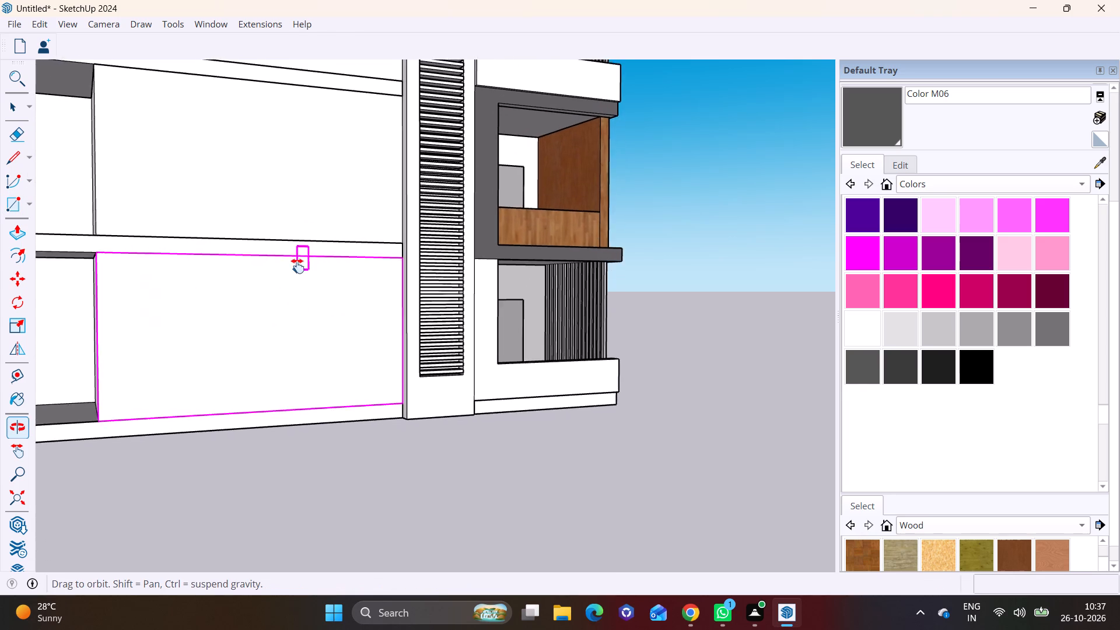
{"action": "middle_click_drag", "start_coordinate": [297, 266], "coordinate": [307, 243], "text": "shift"}
{"action": "scroll", "coordinate": [380, 341], "scroll_direction": "up", "scroll_amount": 1}
{"action": "middle_click_drag", "start_coordinate": [363, 331], "coordinate": [314, 341]}
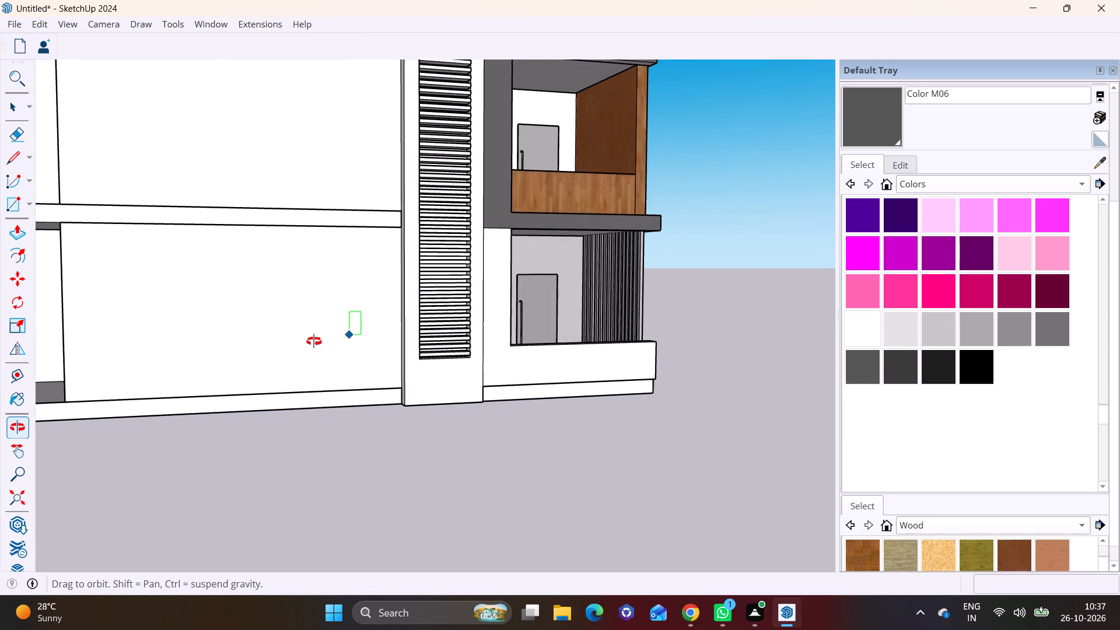
{"action": "middle_click_drag", "start_coordinate": [314, 341], "coordinate": [306, 345]}
{"action": "left_click", "coordinate": [373, 348]}
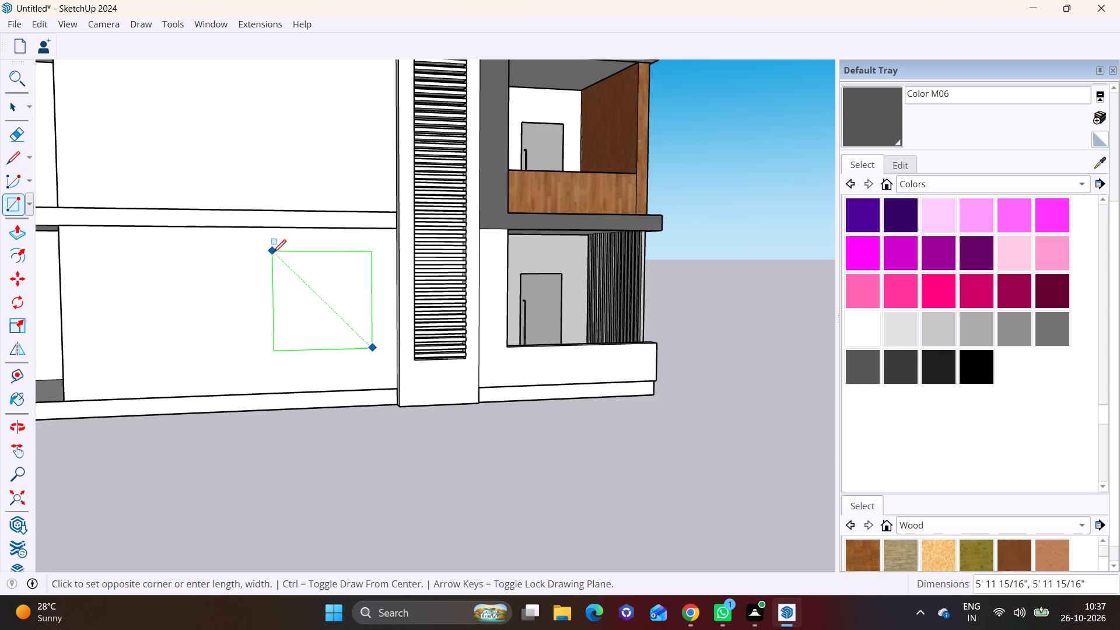
{"action": "left_click", "coordinate": [242, 251]}
{"action": "key", "text": "space"}
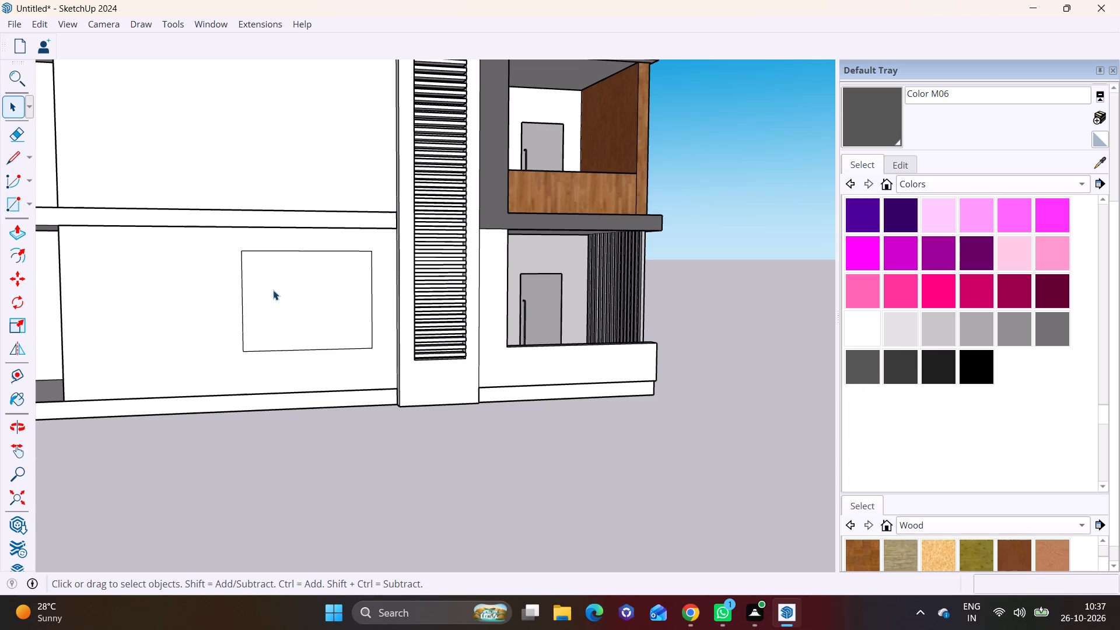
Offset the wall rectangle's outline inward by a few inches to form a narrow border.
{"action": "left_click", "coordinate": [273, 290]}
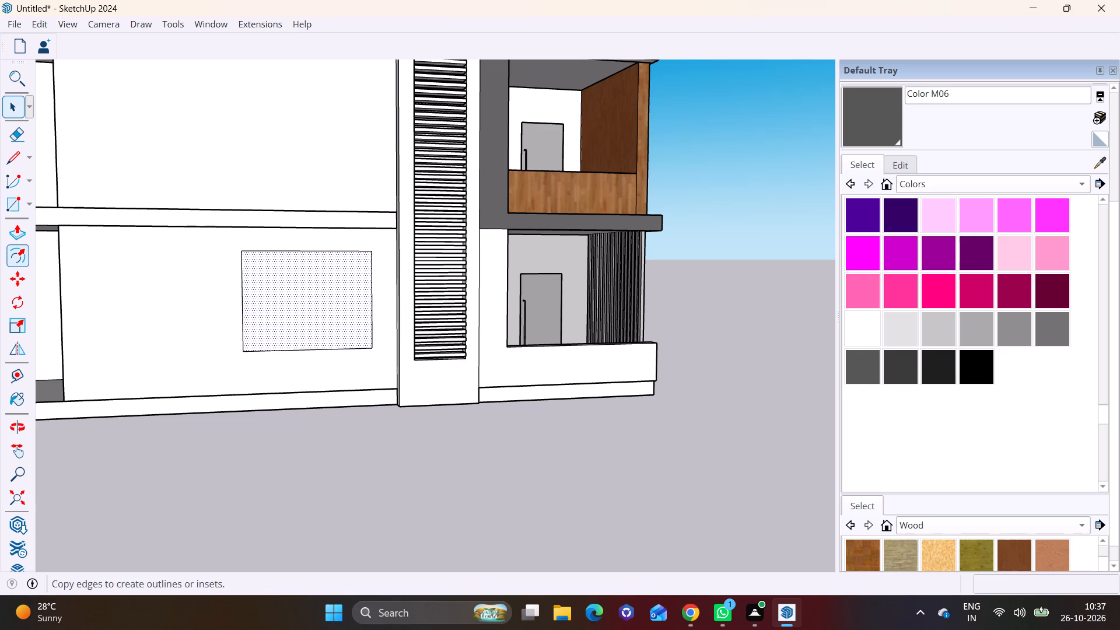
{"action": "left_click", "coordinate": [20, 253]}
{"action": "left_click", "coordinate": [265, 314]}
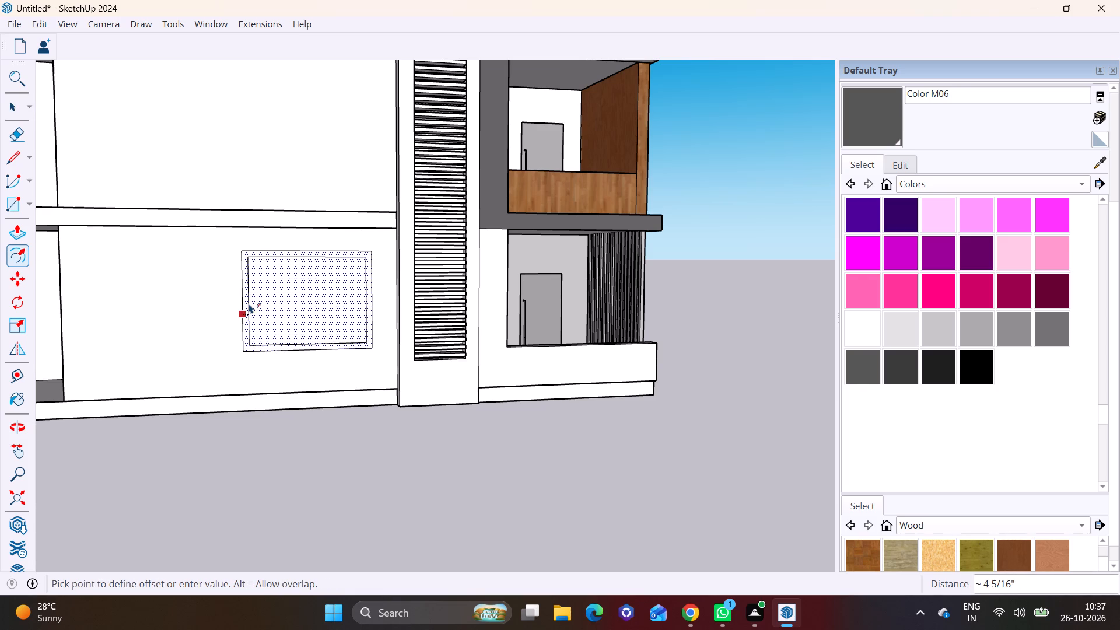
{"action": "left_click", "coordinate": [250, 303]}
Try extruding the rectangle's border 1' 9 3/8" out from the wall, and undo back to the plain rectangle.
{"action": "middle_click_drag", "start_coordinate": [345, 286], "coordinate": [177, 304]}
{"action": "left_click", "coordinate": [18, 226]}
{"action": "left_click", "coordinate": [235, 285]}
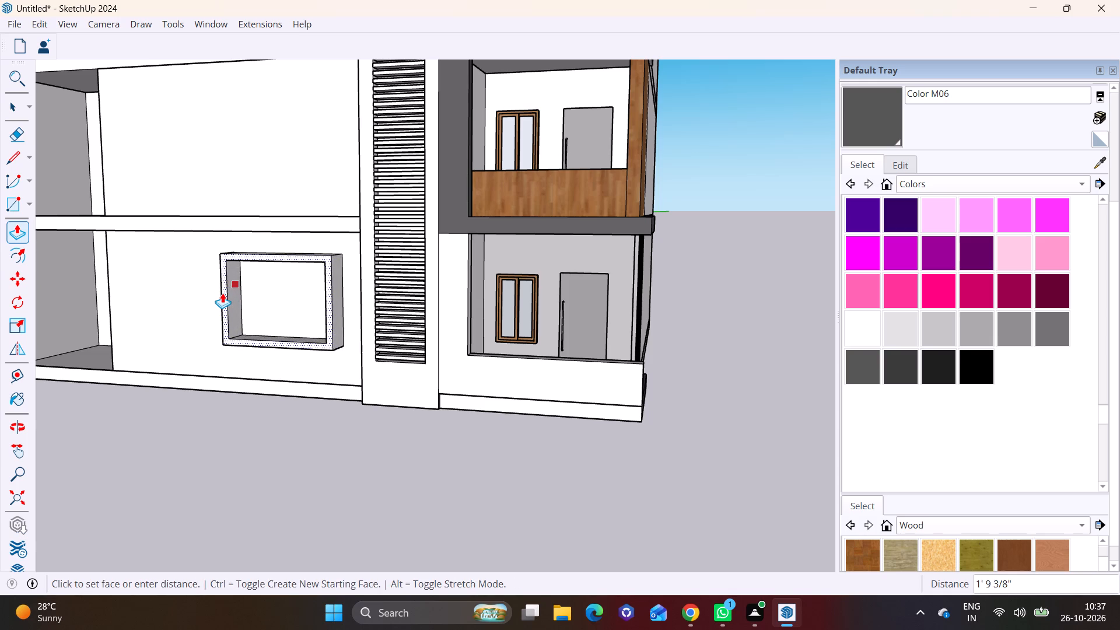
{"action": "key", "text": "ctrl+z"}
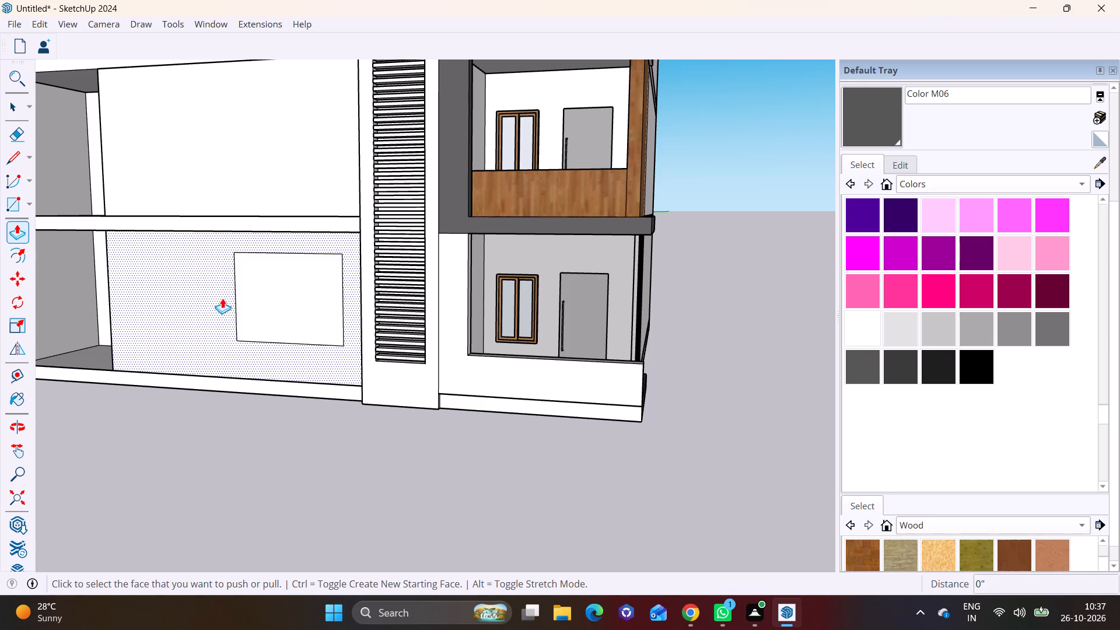
Make the rectangle on the ground-floor wall, with its edges, into a group.
{"action": "key", "text": "space"}
{"action": "double_click", "coordinate": [260, 298]}
{"action": "right_click", "coordinate": [260, 298]}
{"action": "left_click", "coordinate": [314, 439]}
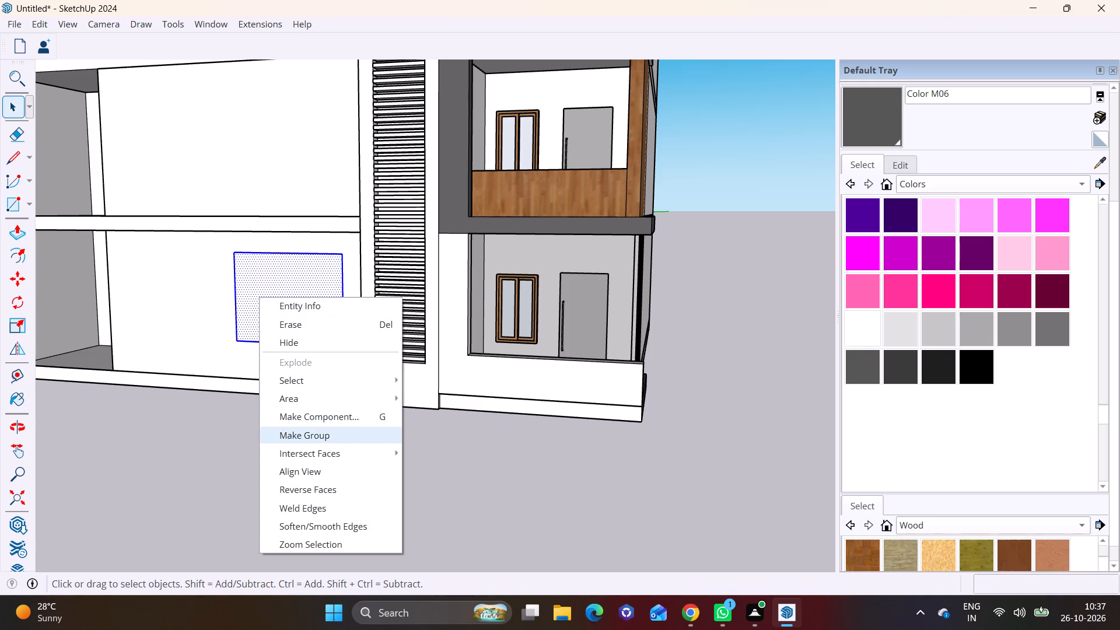
Inside the ground-floor wall rectangle's group, offset the outline inward by about 5 3/8" to form a border.
{"action": "scroll", "coordinate": [322, 368], "scroll_direction": "up", "scroll_amount": 1}
{"action": "middle_click_drag", "start_coordinate": [250, 365], "coordinate": [206, 364]}
{"action": "scroll", "coordinate": [223, 311], "scroll_direction": "up", "scroll_amount": 3}
{"action": "triple_click", "coordinate": [308, 307]}
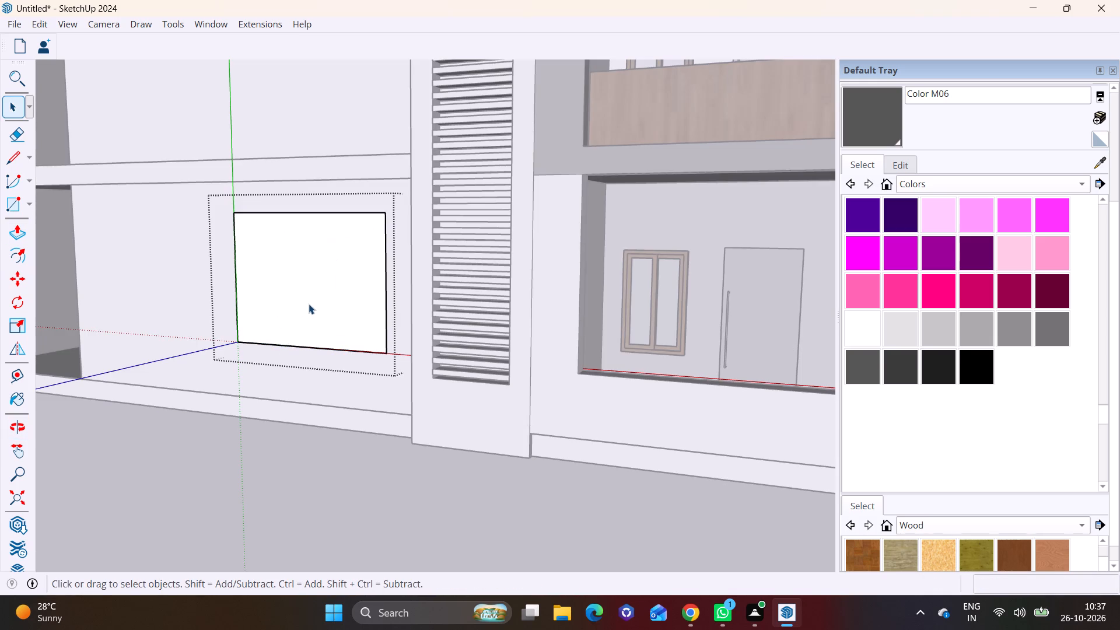
{"action": "left_click", "coordinate": [20, 231]}
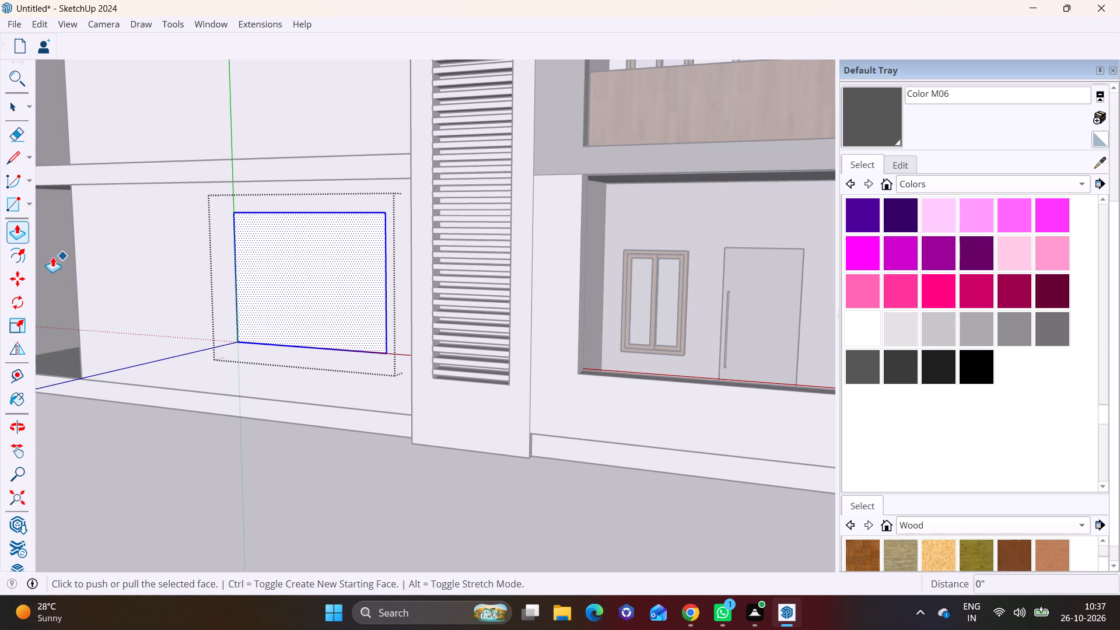
{"action": "key", "text": "space"}
{"action": "left_click", "coordinate": [16, 252]}
{"action": "left_click", "coordinate": [260, 312]}
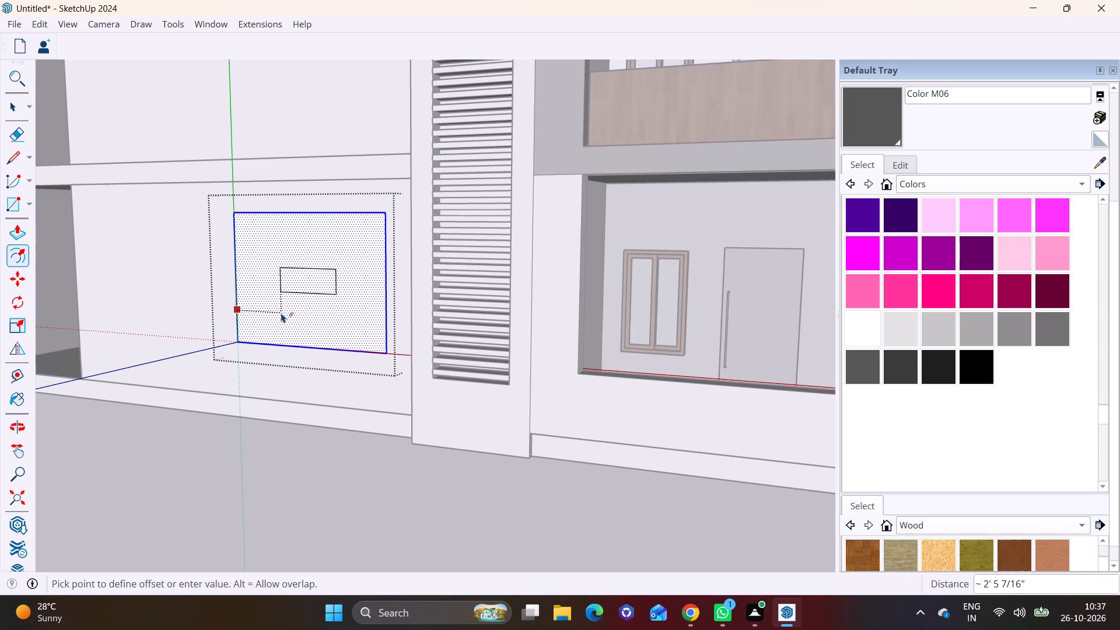
{"action": "left_click", "coordinate": [245, 296]}
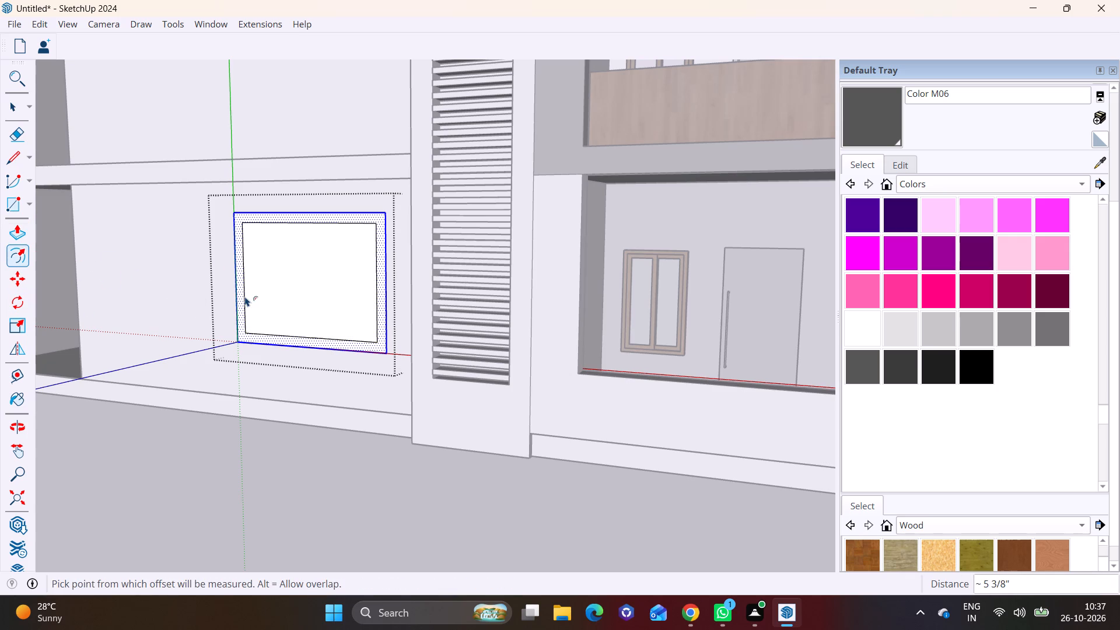
Extrude the rectangle's border about 1' 8" out from the wall to form a projecting window frame.
{"action": "left_click", "coordinate": [21, 237]}
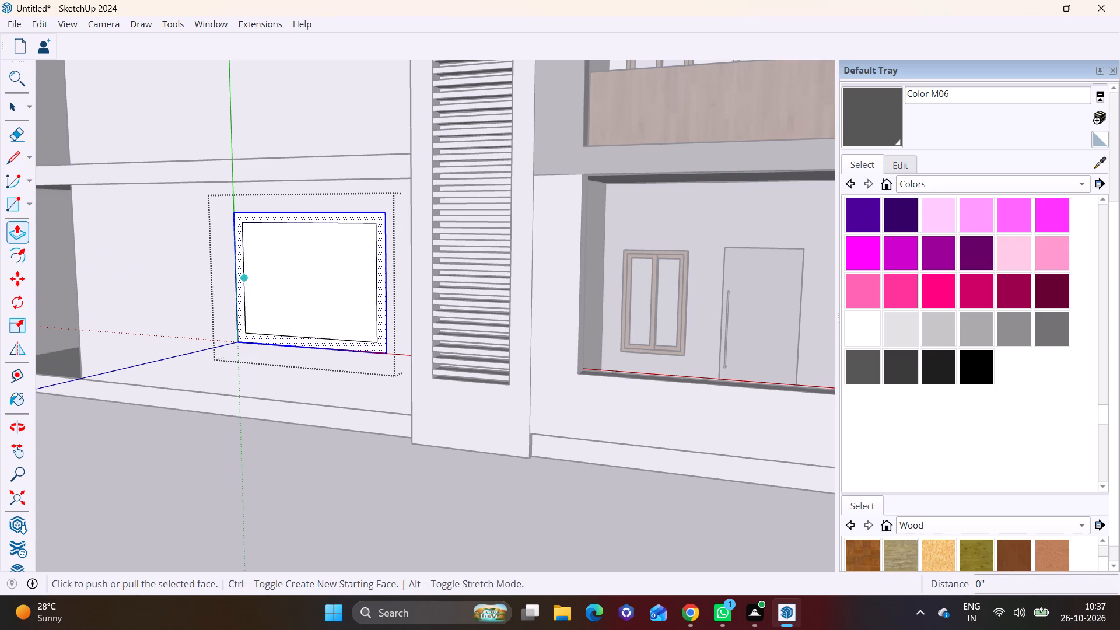
{"action": "left_click", "coordinate": [380, 286]}
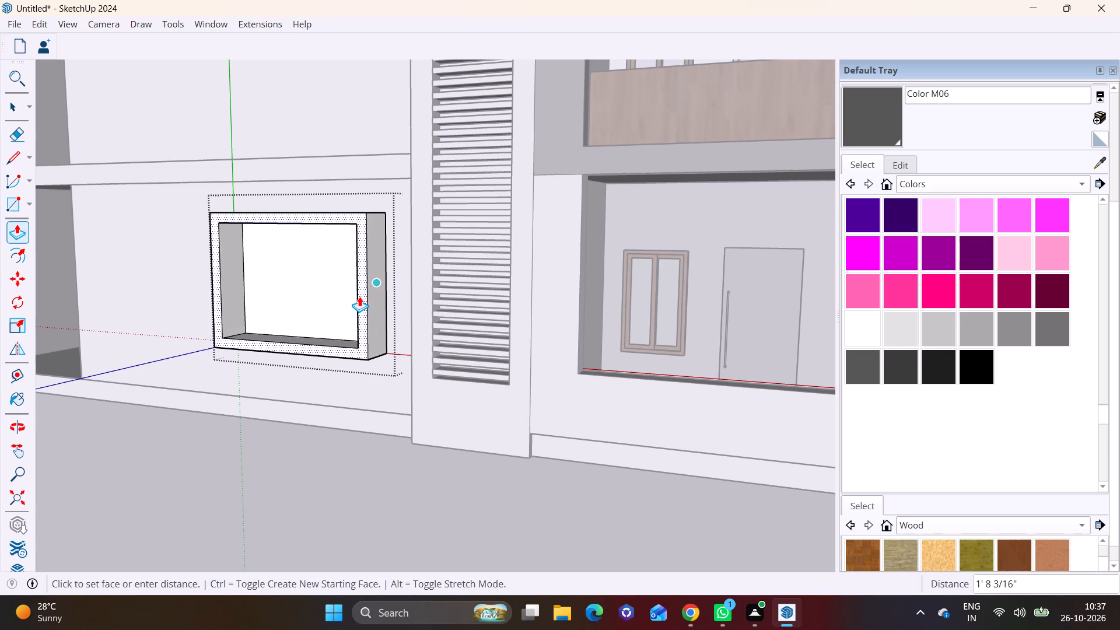
{"action": "left_click", "coordinate": [359, 296]}
{"action": "key", "text": "space"}
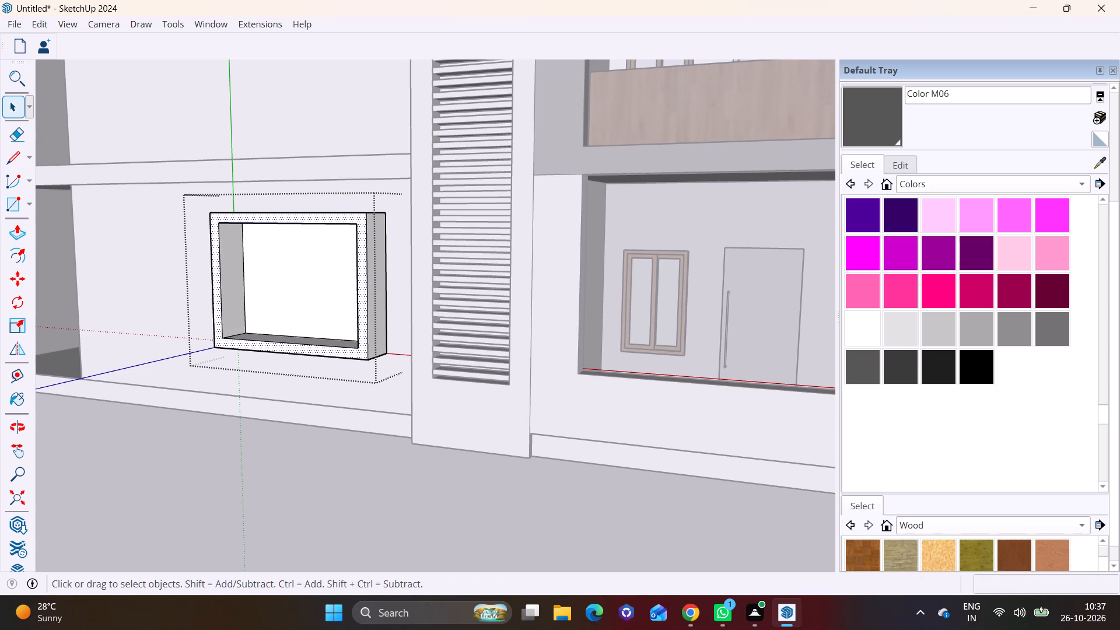
Paint the whole projecting frame group on the ground-floor wall with Wood Floor Parquet.
{"action": "left_click_drag", "start_coordinate": [871, 554], "coordinate": [865, 552]}
{"action": "left_click", "coordinate": [593, 495]}
{"action": "left_click", "coordinate": [861, 552]}
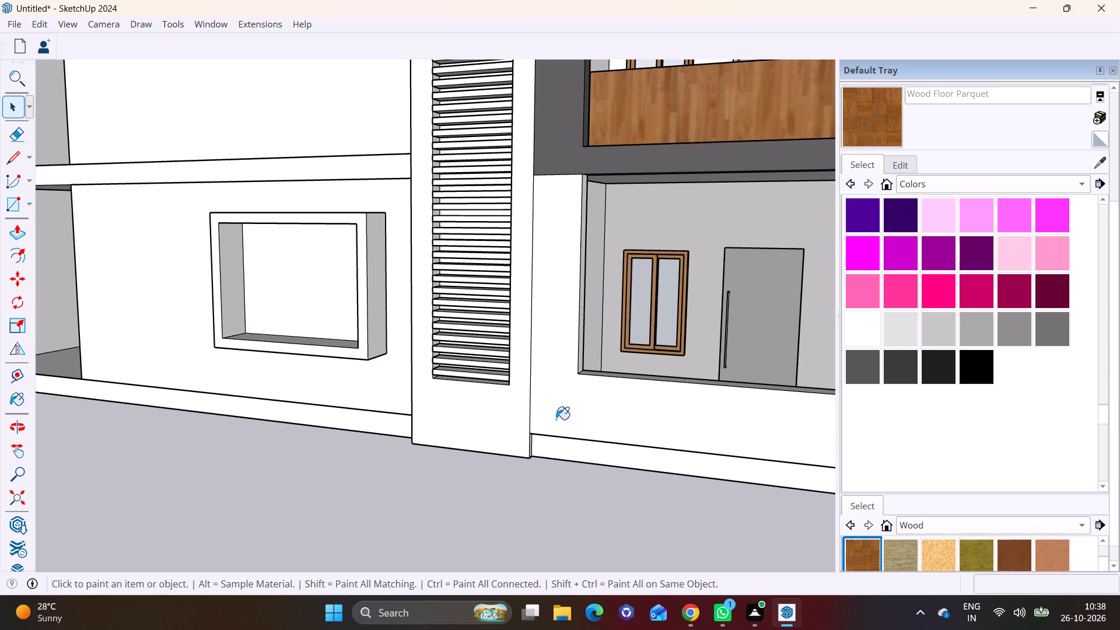
{"action": "left_click", "coordinate": [375, 286]}
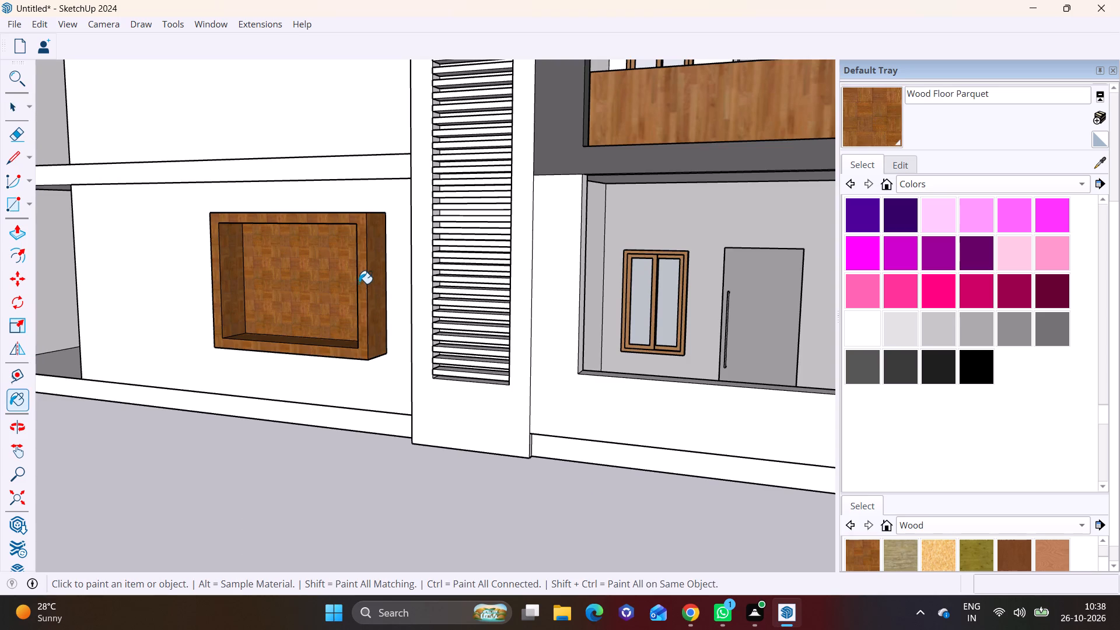
Copy the parquet frame straight up by about 10' 6" onto the second-storey wall.
{"action": "scroll", "coordinate": [360, 285], "scroll_direction": "down", "scroll_amount": 4}
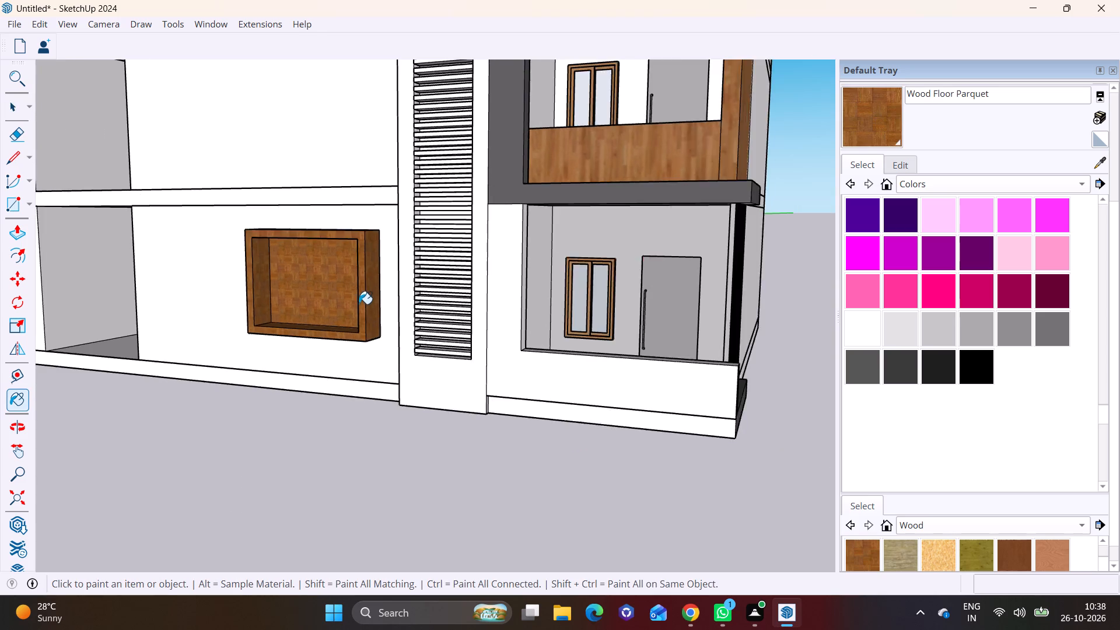
{"action": "scroll", "coordinate": [359, 304], "scroll_direction": "down", "scroll_amount": 9}
{"action": "key", "text": "space"}
{"action": "middle_click_drag", "start_coordinate": [327, 338], "coordinate": [379, 360]}
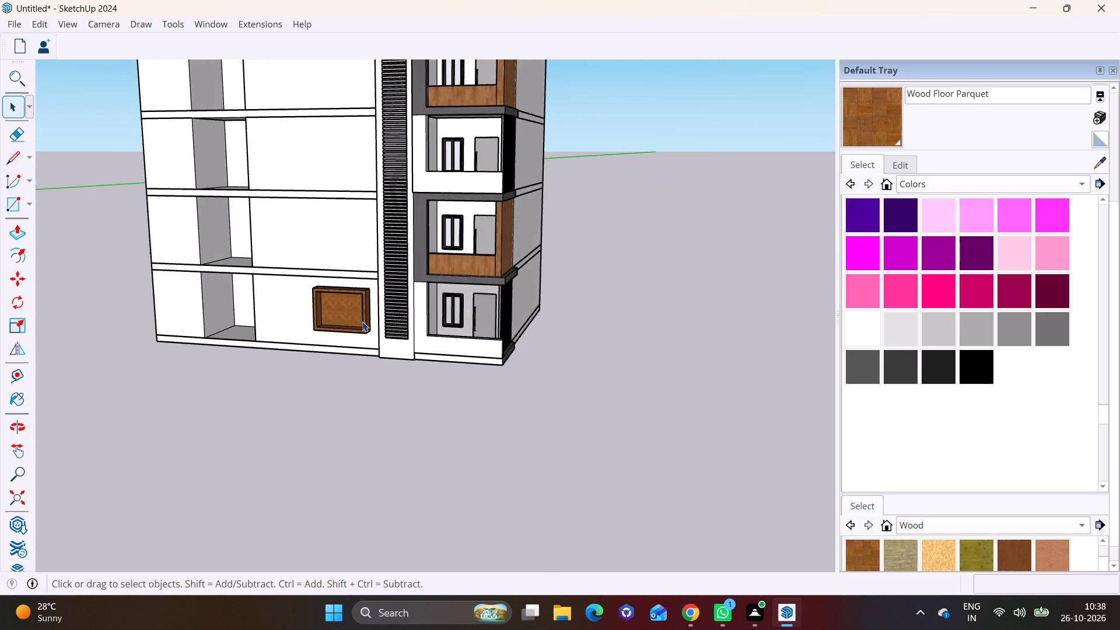
{"action": "scroll", "coordinate": [363, 322], "scroll_direction": "up", "scroll_amount": 7}
{"action": "middle_click_drag", "start_coordinate": [359, 320], "coordinate": [475, 423], "text": "shift"}
{"action": "type", "text": "m,"}
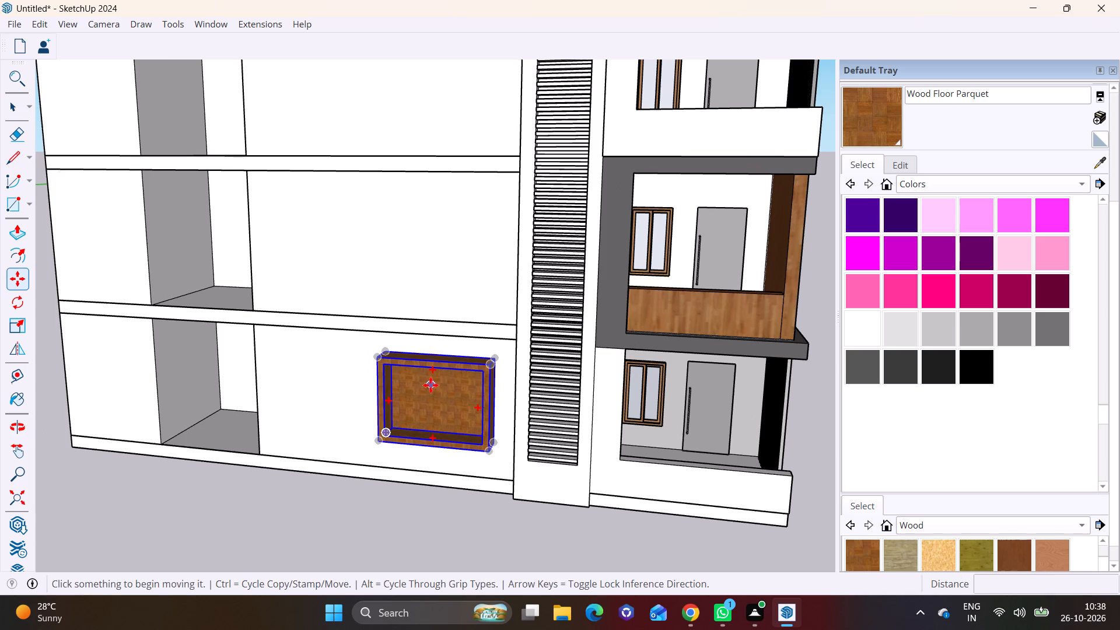
{"action": "key", "text": "space"}
{"action": "left_click", "coordinate": [511, 413]}
{"action": "left_click", "coordinate": [433, 402]}
{"action": "scroll", "coordinate": [452, 395], "scroll_direction": "up", "scroll_amount": 2}
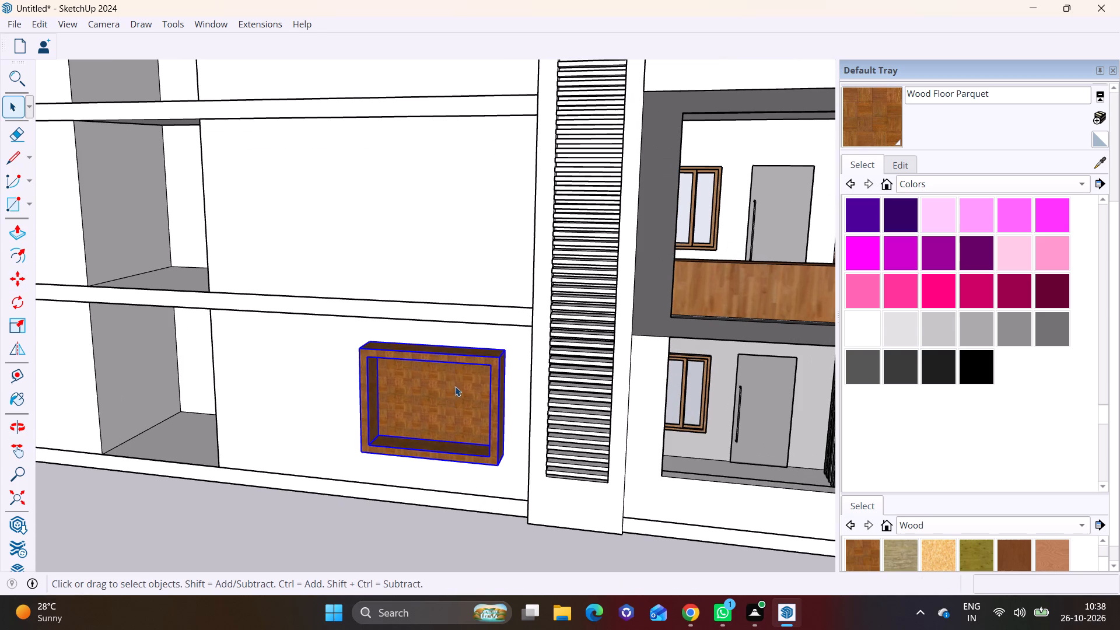
{"action": "key", "text": "m"}
{"action": "left_click", "coordinate": [505, 353]}
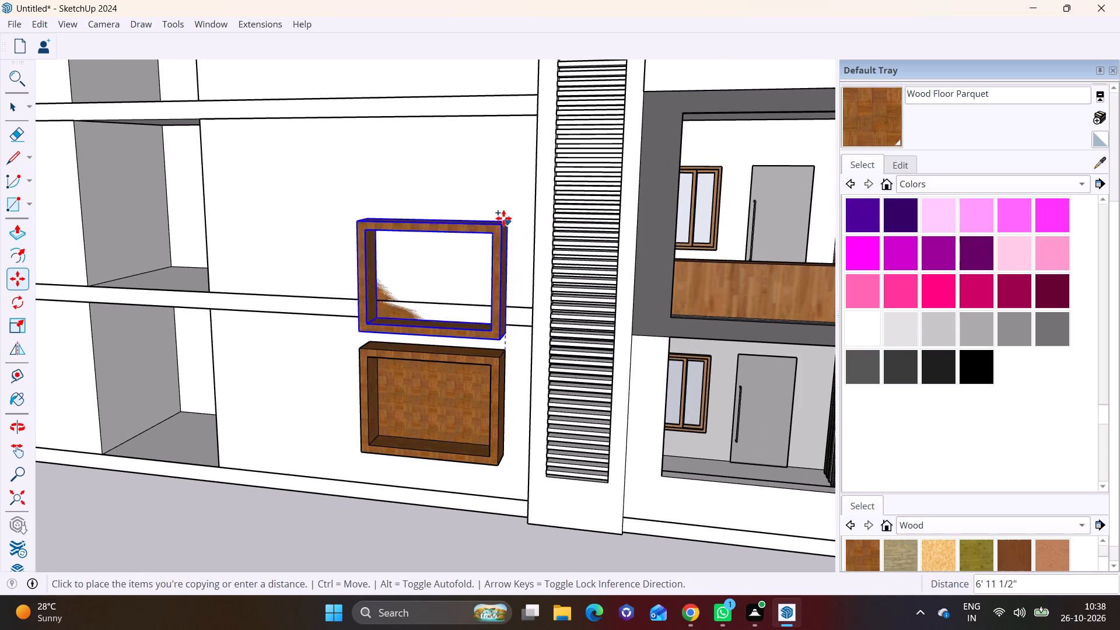
{"action": "left_click", "coordinate": [507, 153]}
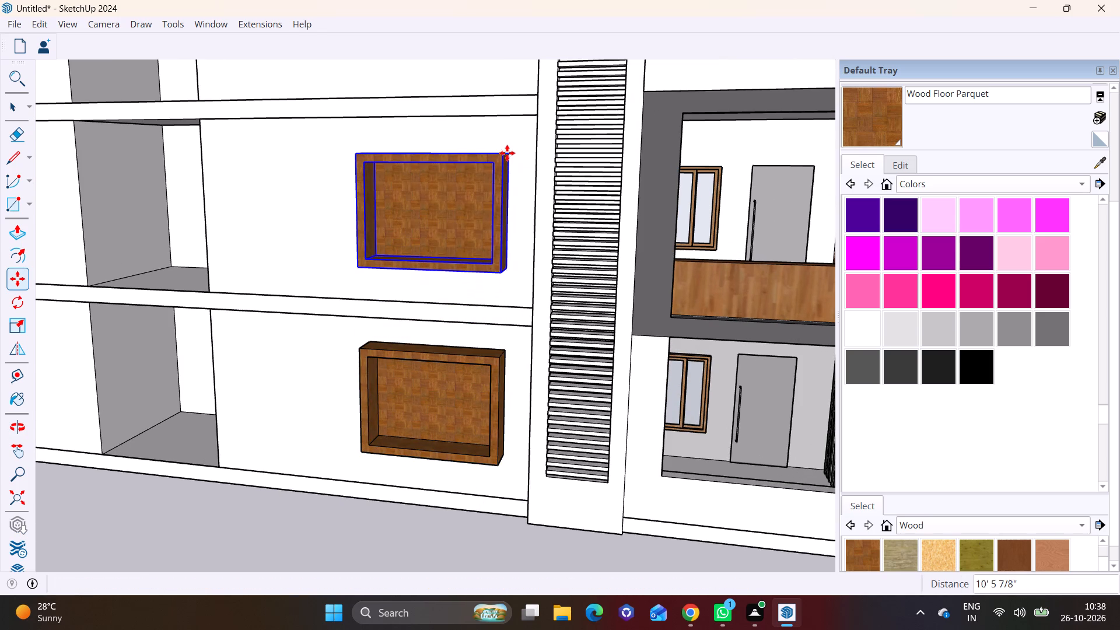
Copy the parquet frame straight up onto the third- and fourth-storey walls, in line with the frames below.
{"action": "middle_click_drag", "start_coordinate": [507, 167], "coordinate": [507, 371], "text": "shift"}
{"action": "left_click", "coordinate": [513, 353]}
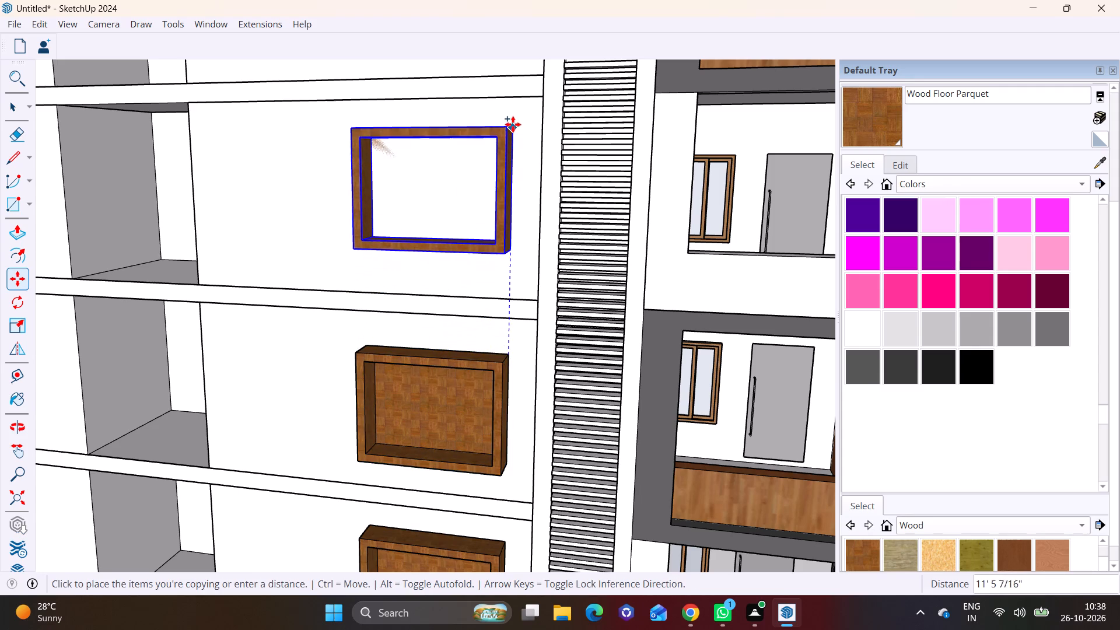
{"action": "left_click", "coordinate": [513, 123]}
{"action": "left_click", "coordinate": [513, 124]}
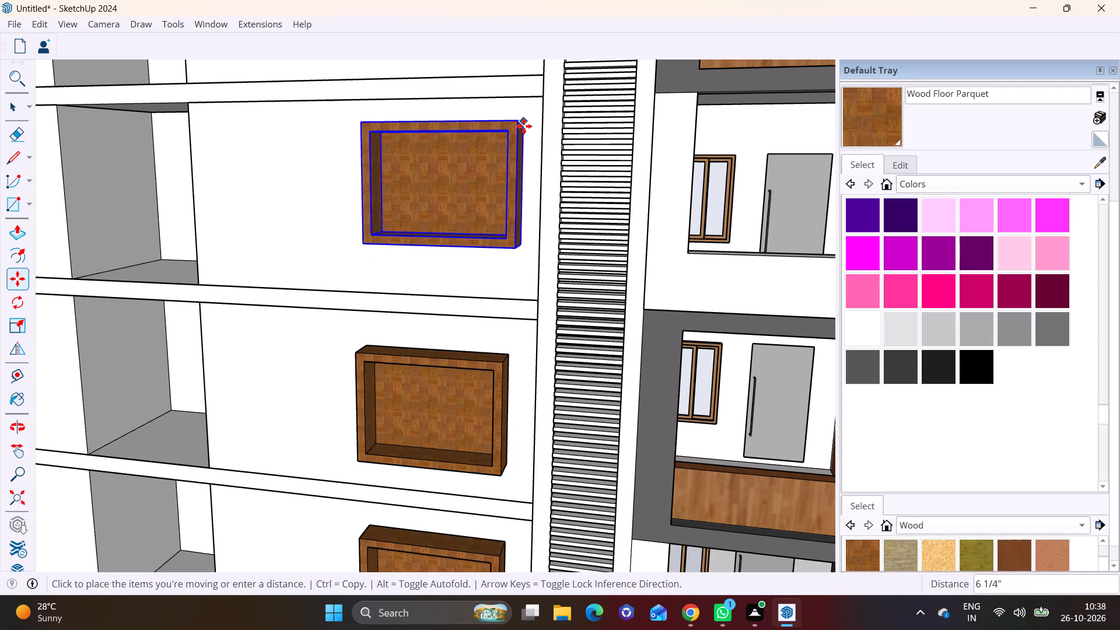
{"action": "middle_click_drag", "start_coordinate": [530, 125], "coordinate": [525, 407]}
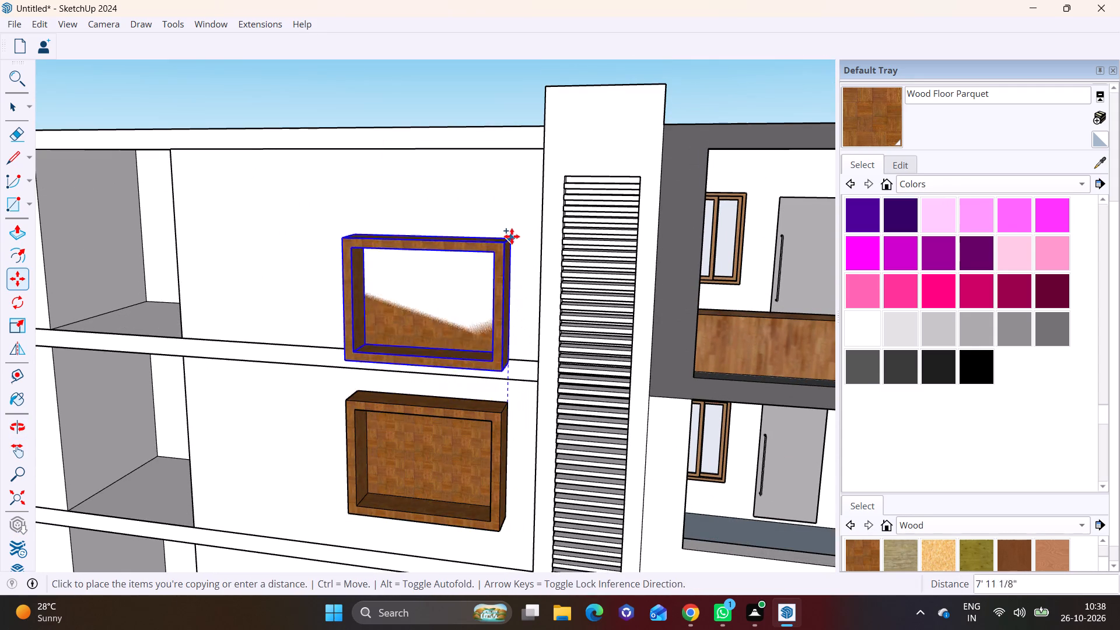
{"action": "left_click", "coordinate": [516, 177]}
{"action": "key", "text": "space"}
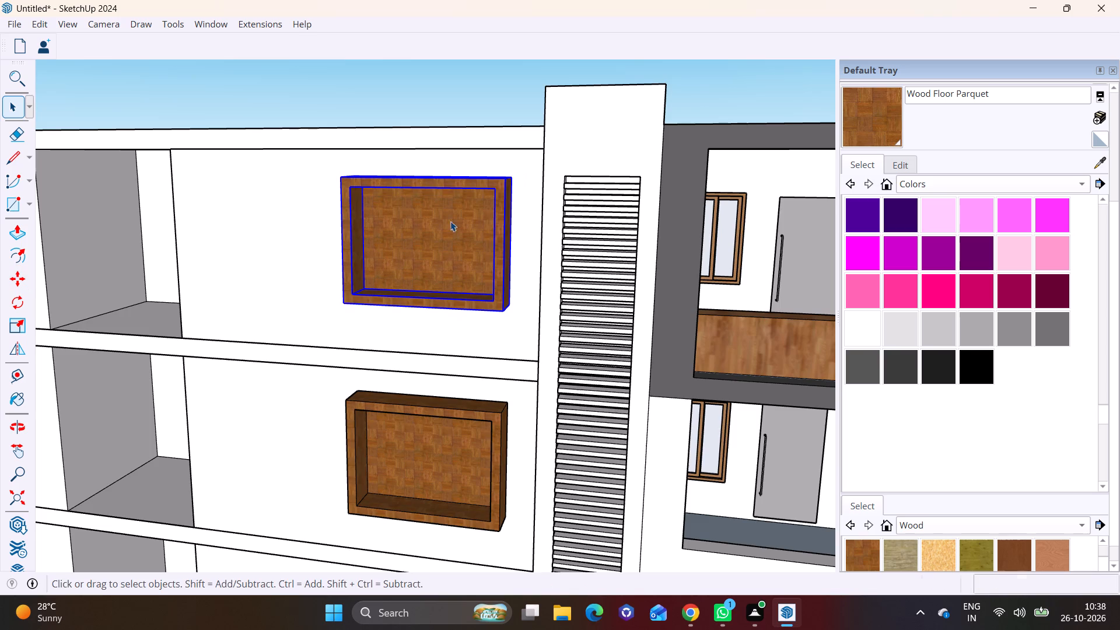
Examine the whole facade with the parquet frames stacked beside the slatted pillar.
{"action": "scroll", "coordinate": [244, 320], "scroll_direction": "down", "scroll_amount": 16}
{"action": "middle_click_drag", "start_coordinate": [385, 434], "coordinate": [423, 332]}
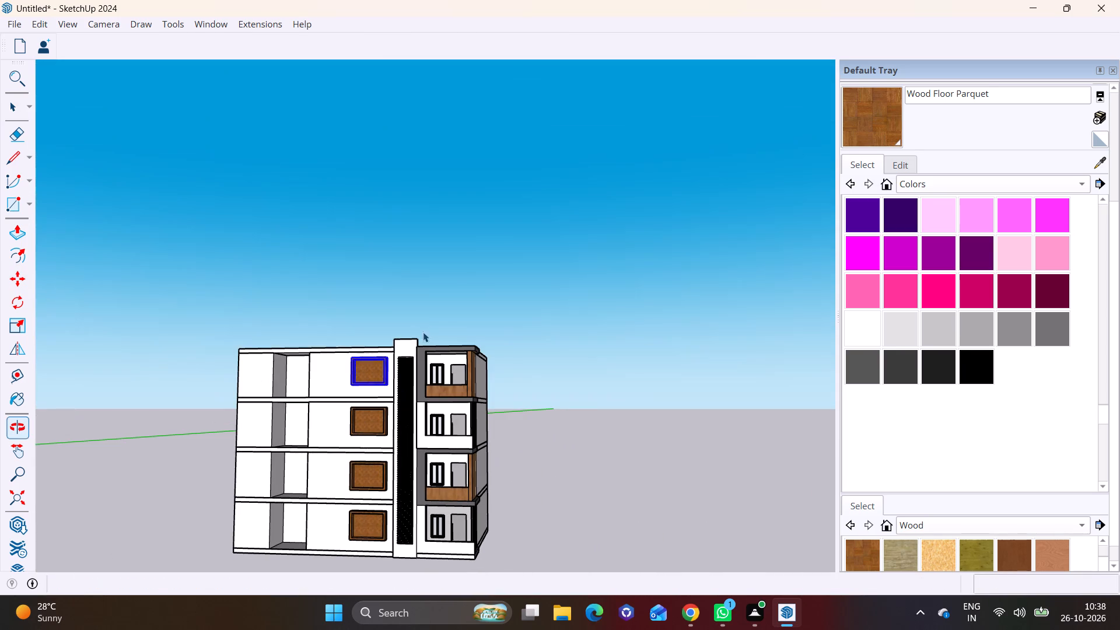
{"action": "key", "text": "space"}
{"action": "left_click", "coordinate": [683, 528]}
{"action": "middle_click_drag", "start_coordinate": [403, 481], "coordinate": [296, 501]}
{"action": "scroll", "coordinate": [300, 481], "scroll_direction": "up", "scroll_amount": 1}
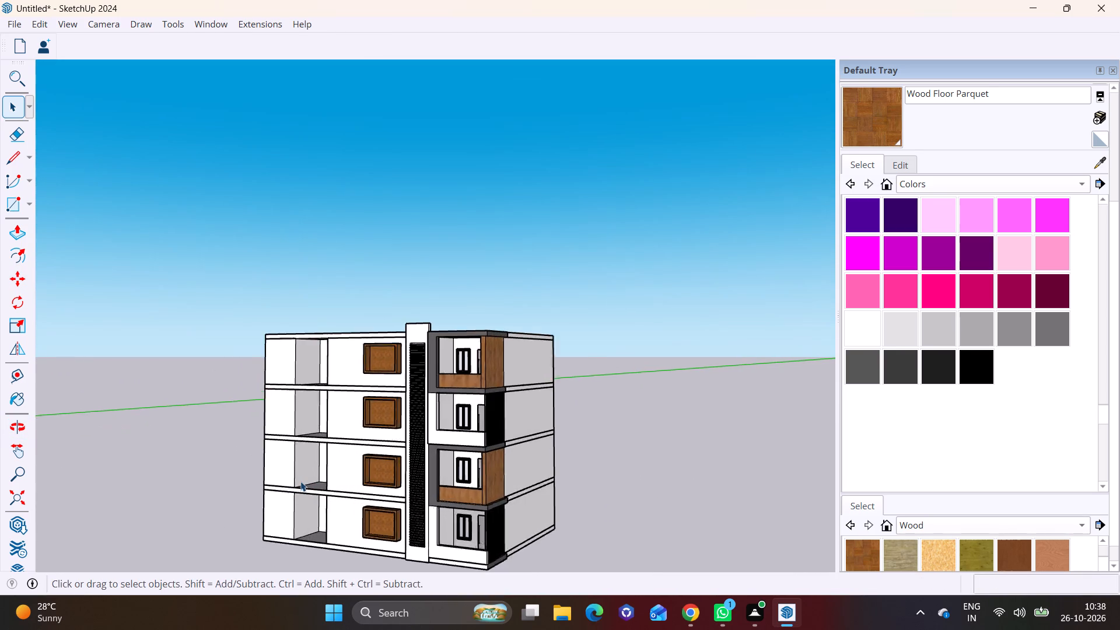
{"action": "scroll", "coordinate": [300, 481], "scroll_direction": "up", "scroll_amount": 4}
{"action": "scroll", "coordinate": [973, 556], "scroll_direction": "down", "scroll_amount": 1}
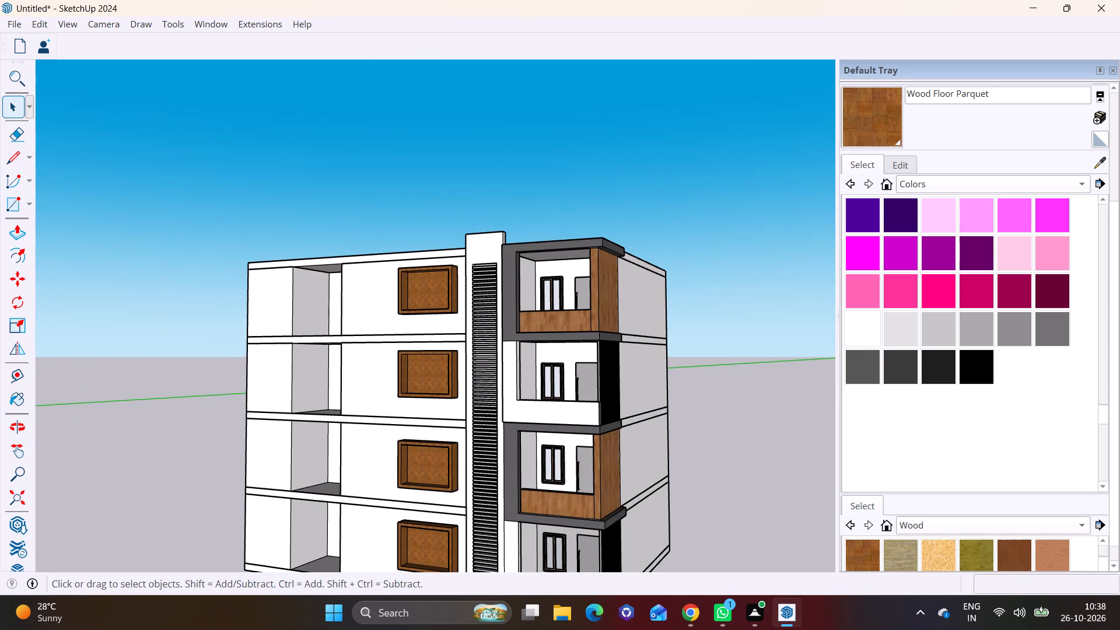
{"action": "scroll", "coordinate": [970, 554], "scroll_direction": "down", "scroll_amount": 3}
{"action": "scroll", "coordinate": [969, 554], "scroll_direction": "up", "scroll_amount": 4}
{"action": "scroll", "coordinate": [969, 554], "scroll_direction": "down", "scroll_amount": 4}
{"action": "scroll", "coordinate": [969, 554], "scroll_direction": "up", "scroll_amount": 1}
Search 3D Warehouse for "window".
{"action": "left_click", "coordinate": [205, 24]}
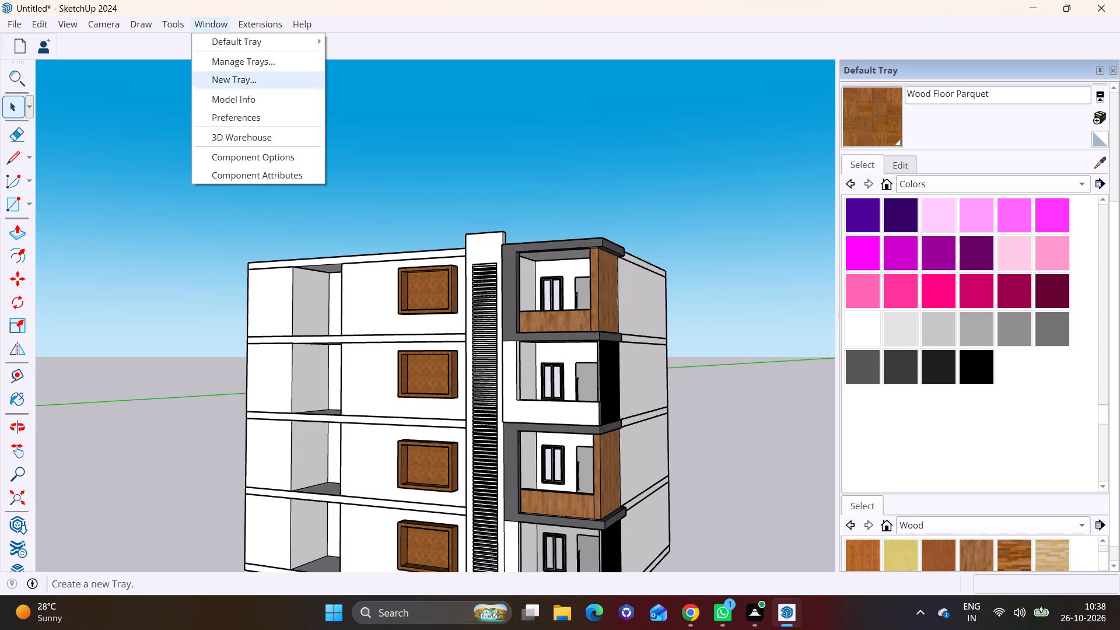
{"action": "left_click", "coordinate": [250, 139]}
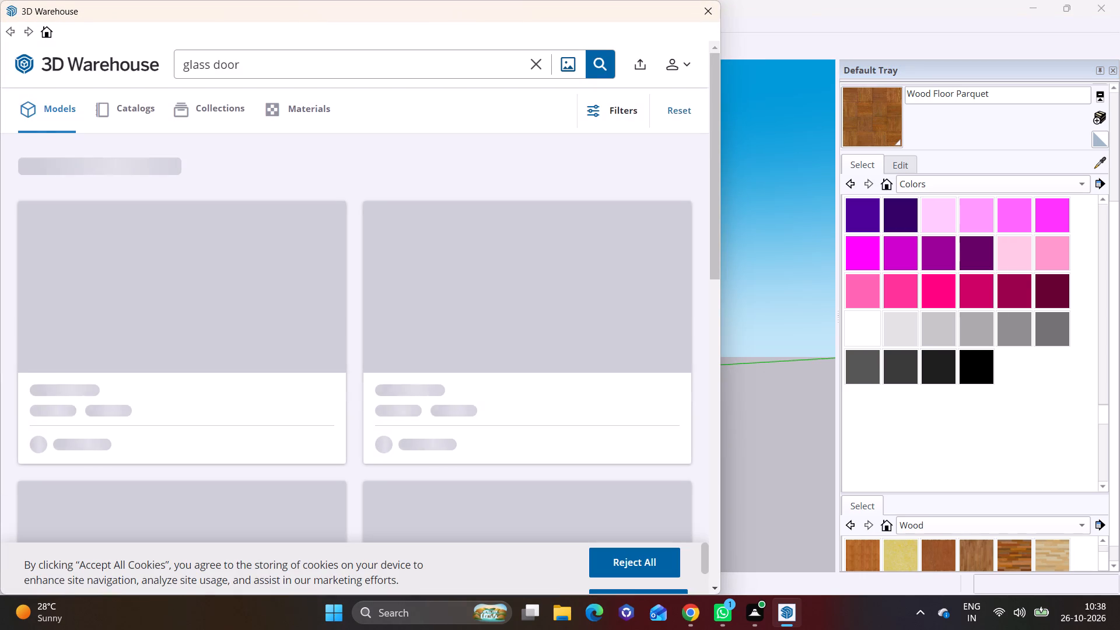
{"action": "left_click", "coordinate": [353, 66]}
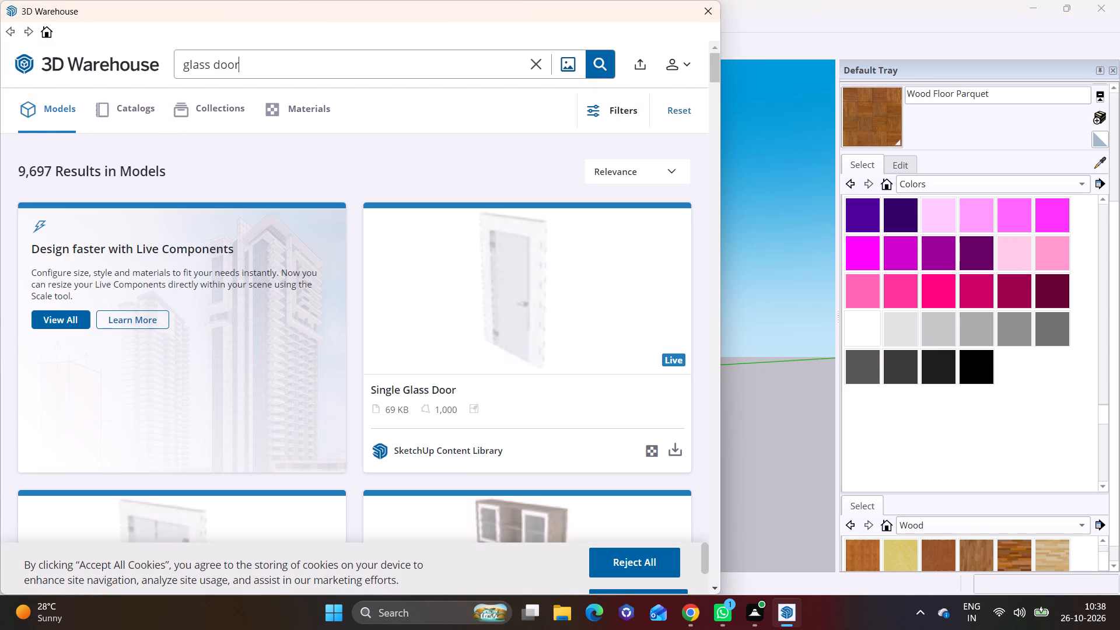
{"action": "key", "text": "BackSpace"}
{"action": "key", "text": "BackSpace"}
{"action": "key", "text": "BackSpace"}
{"action": "key", "text": "BackSpace"}
{"action": "key", "text": "BackSpace"}
{"action": "key", "text": "BackSpace"}
{"action": "key", "text": "BackSpace"}
{"action": "key", "text": "BackSpace"}
{"action": "key", "text": "BackSpace"}
{"action": "key", "text": "BackSpace"}
{"action": "key", "text": "BackSpace"}
{"action": "key", "text": "BackSpace"}
{"action": "key", "text": "BackSpace"}
{"action": "key", "text": "BackSpace"}
{"action": "key", "text": "BackSpace"}
{"action": "type", "text": "window"}
{"action": "key", "text": "Return"}
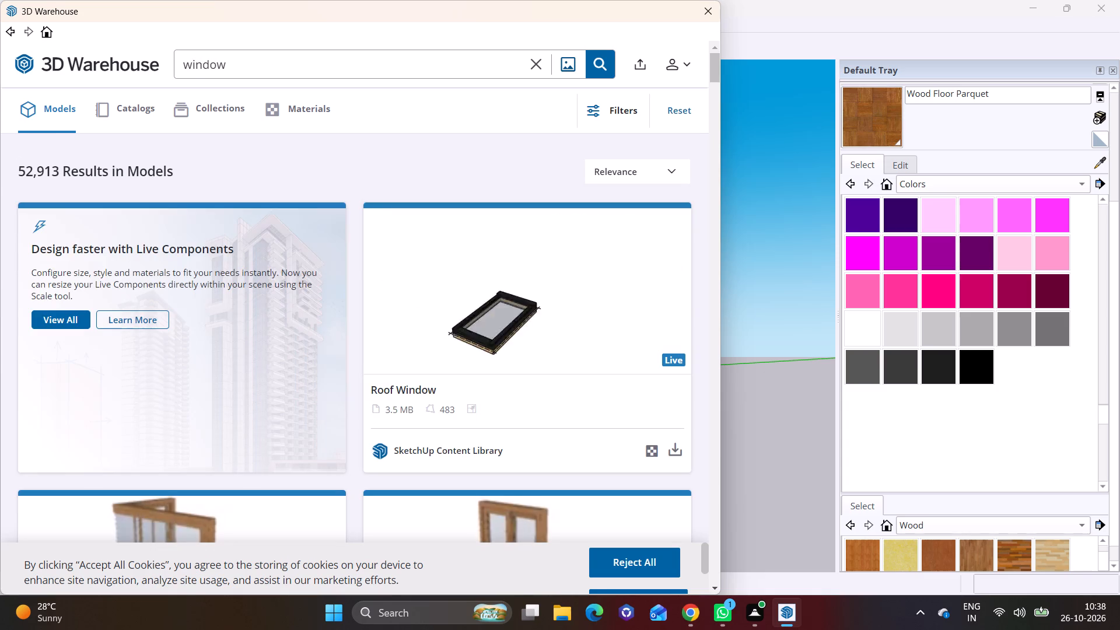
Find the 30 KB white two-pane window among the results and load it directly into the model.
{"action": "scroll", "coordinate": [619, 349], "scroll_direction": "down", "scroll_amount": 4}
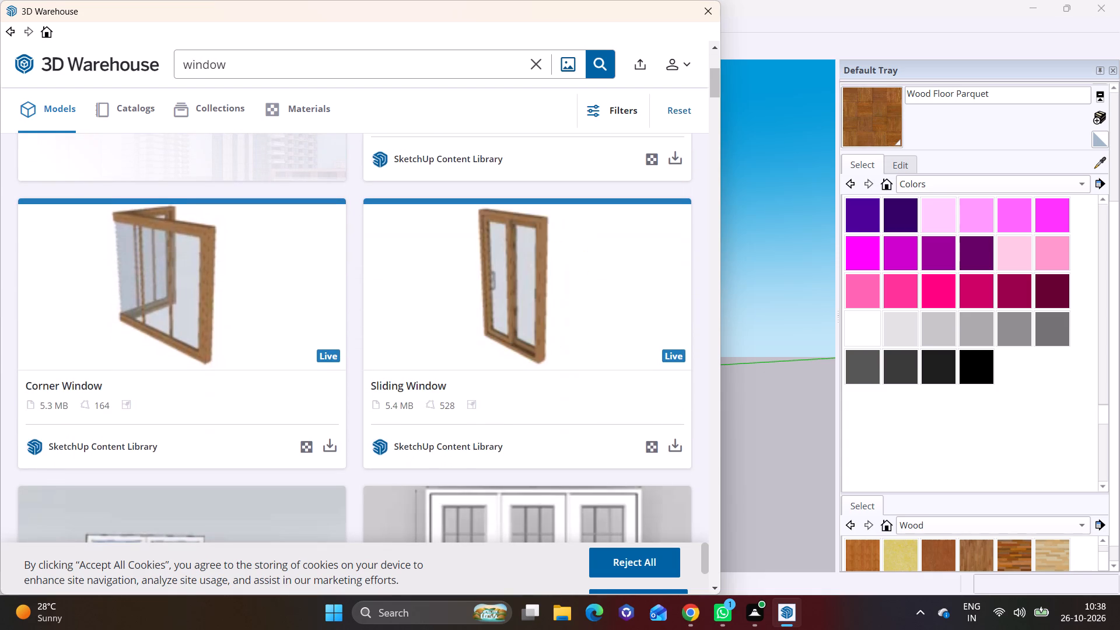
{"action": "left_click", "coordinate": [717, 585]}
{"action": "left_click", "coordinate": [717, 580]}
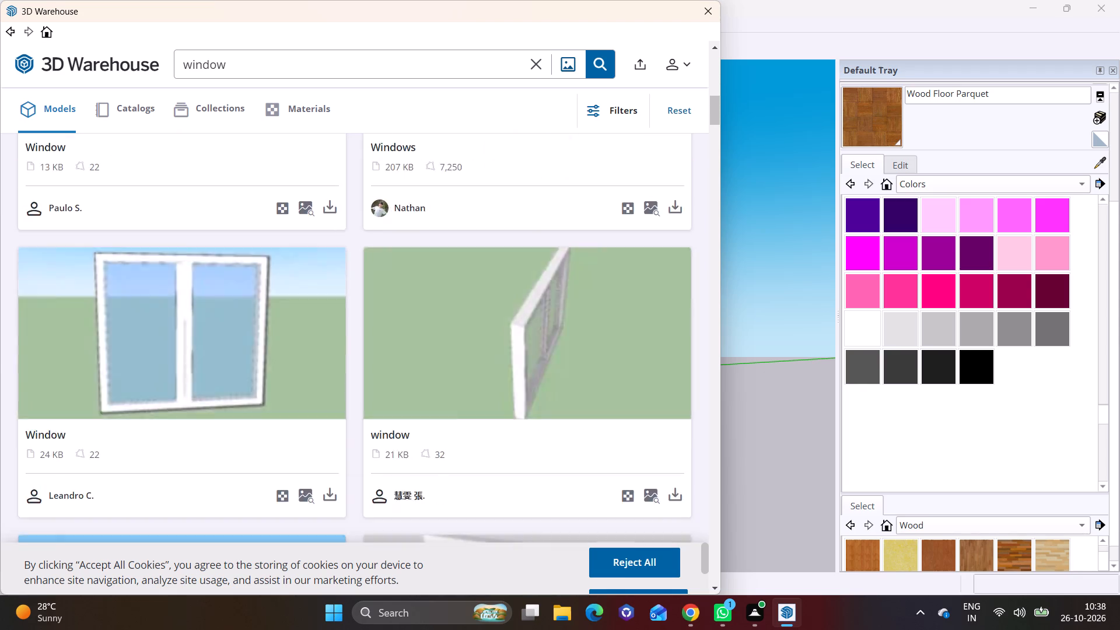
{"action": "left_click", "coordinate": [717, 580]}
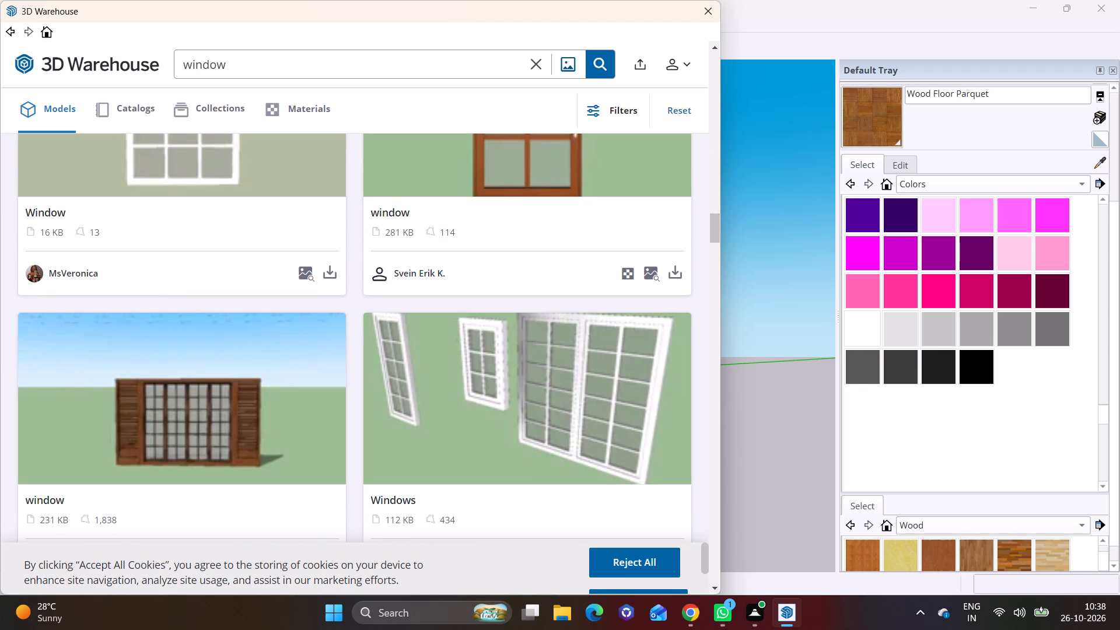
{"action": "double_click", "coordinate": [710, 48]}
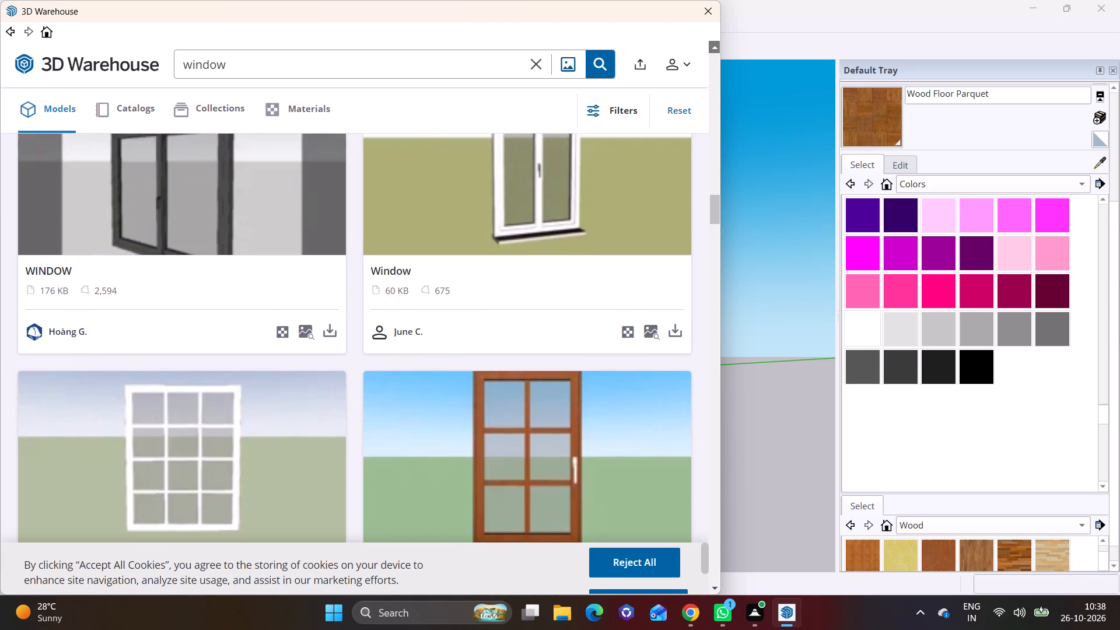
{"action": "left_click", "coordinate": [710, 48]}
{"action": "left_click", "coordinate": [710, 48]}
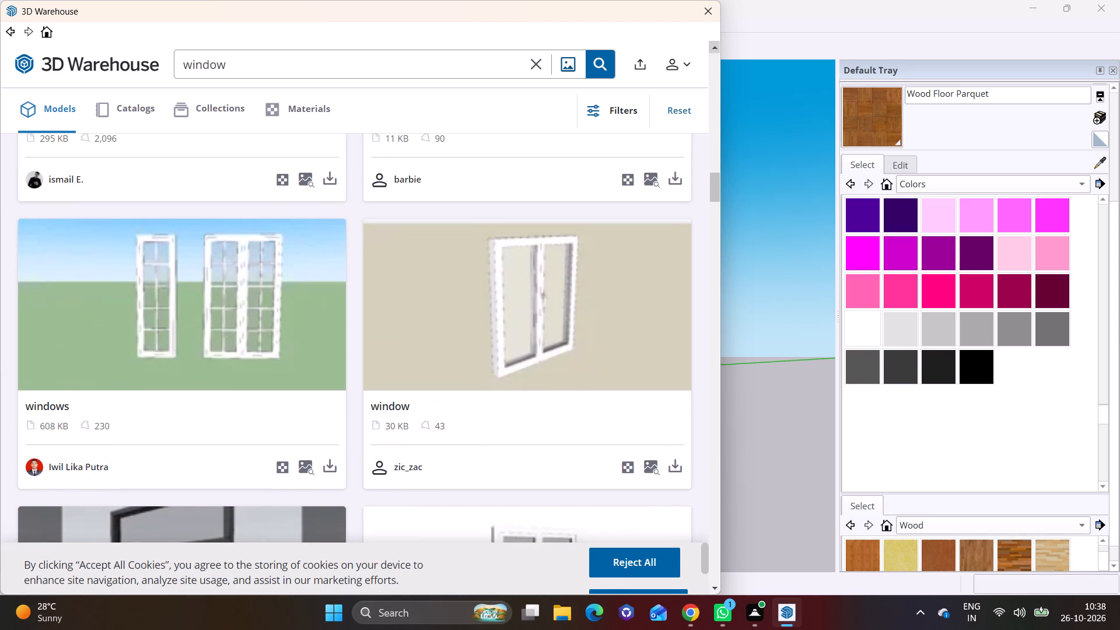
{"action": "left_click", "coordinate": [710, 48]}
{"action": "left_click", "coordinate": [674, 492]}
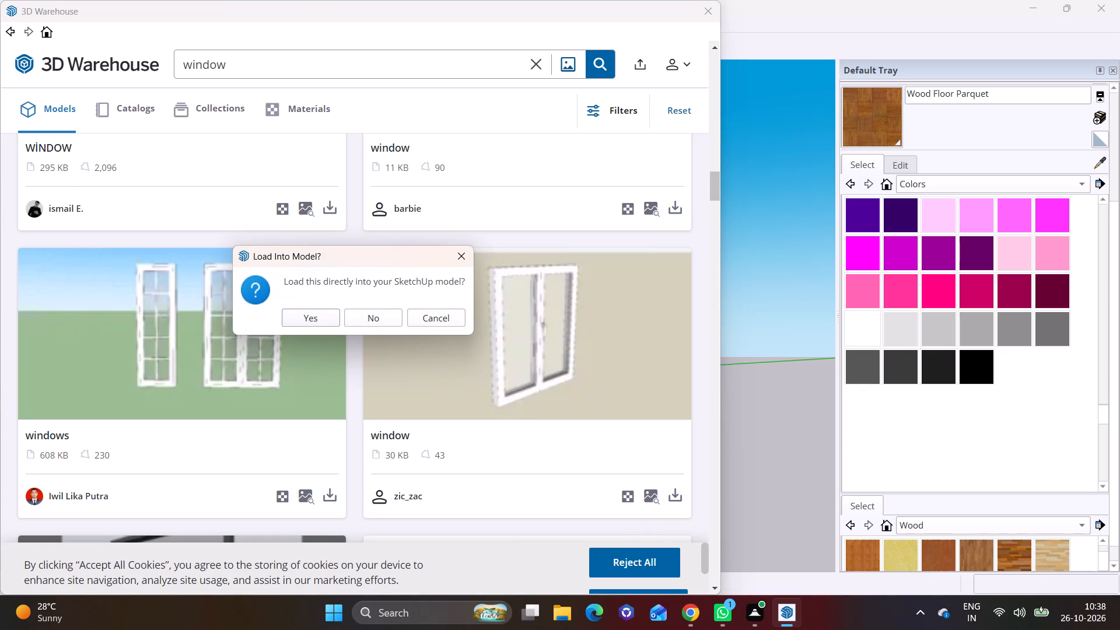
{"action": "left_click", "coordinate": [323, 319]}
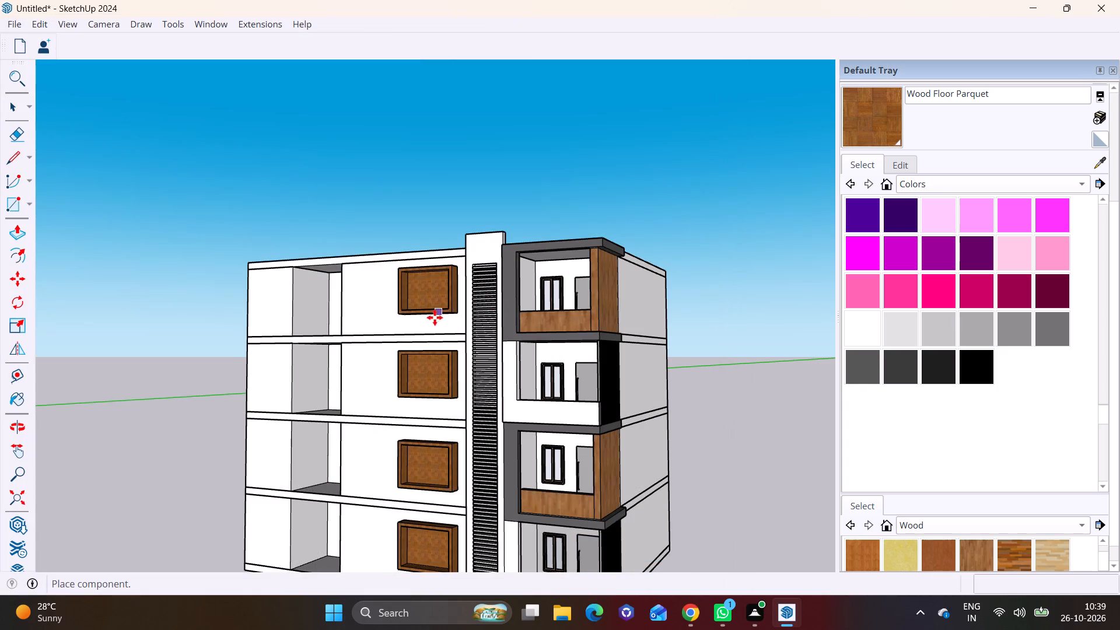
Place the loaded two-pane window on the roof, near the front edge of the building.
{"action": "scroll", "coordinate": [351, 320], "scroll_direction": "up", "scroll_amount": 2}
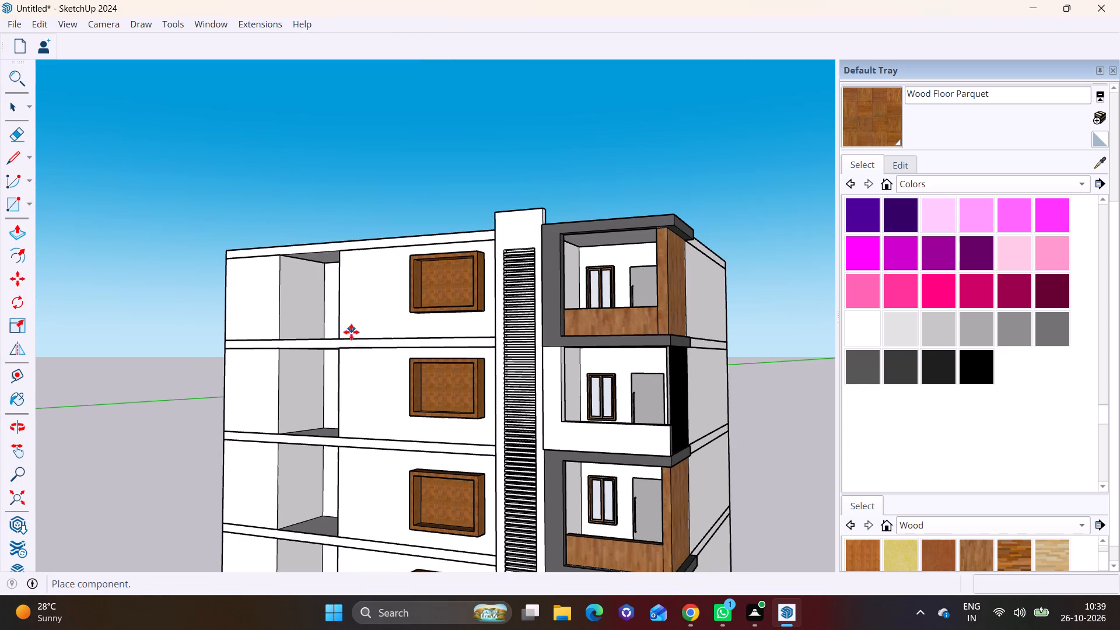
{"action": "scroll", "coordinate": [307, 250], "scroll_direction": "up", "scroll_amount": 3}
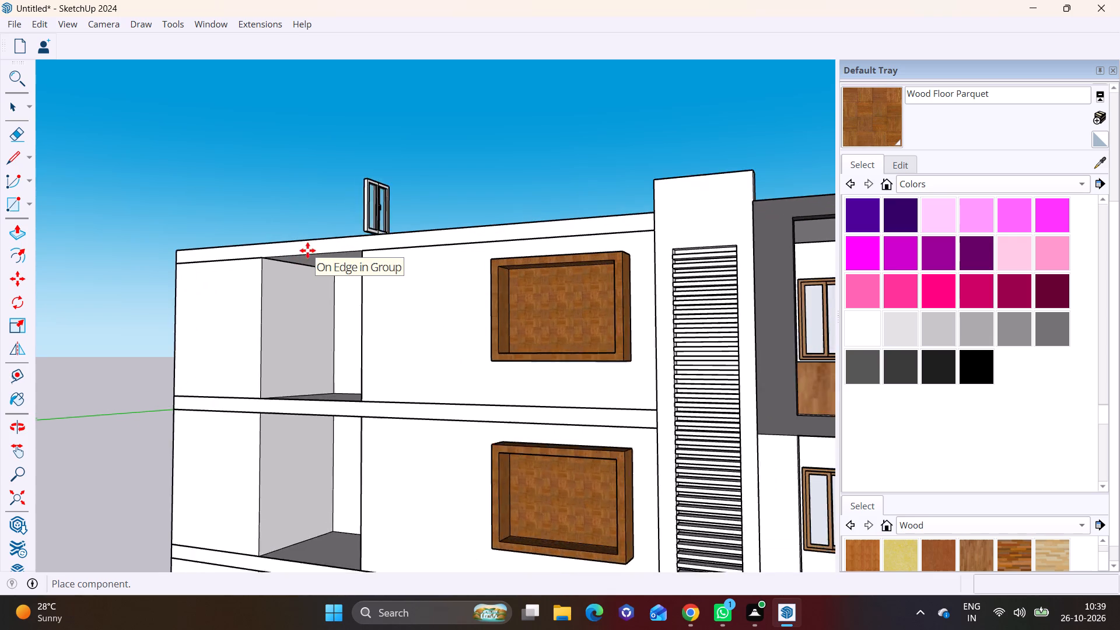
{"action": "scroll", "coordinate": [307, 250], "scroll_direction": "up", "scroll_amount": 3}
{"action": "middle_click_drag", "start_coordinate": [317, 268], "coordinate": [315, 406]}
{"action": "left_click", "coordinate": [383, 234]}
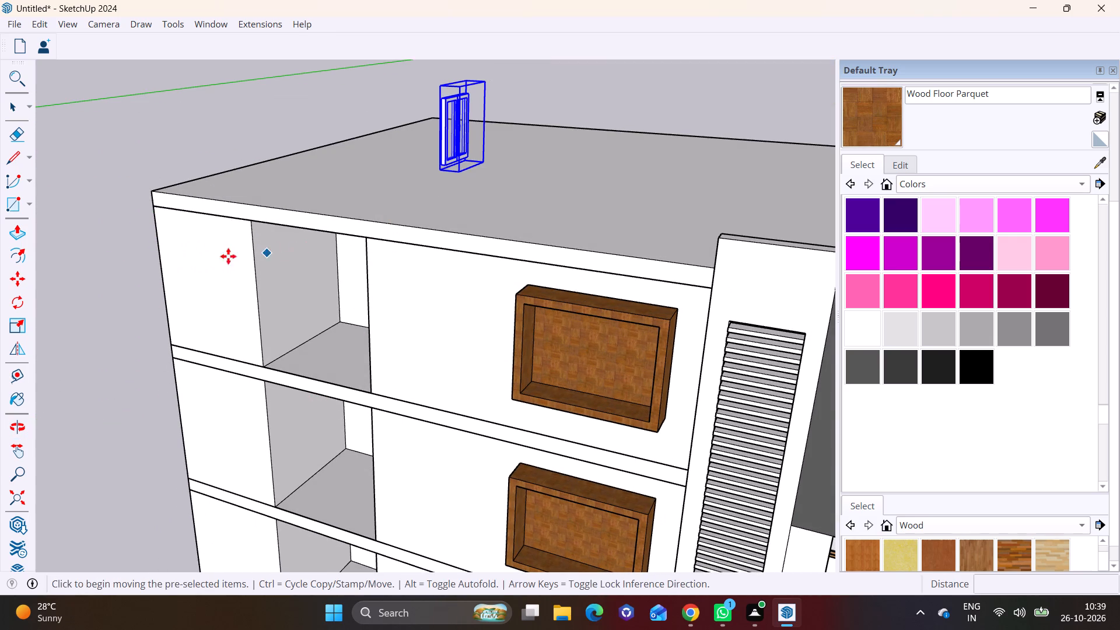
Rotate the window 90 degrees on the roof plane so that it faces the front facade.
{"action": "left_click", "coordinate": [17, 301]}
{"action": "left_click", "coordinate": [521, 177]}
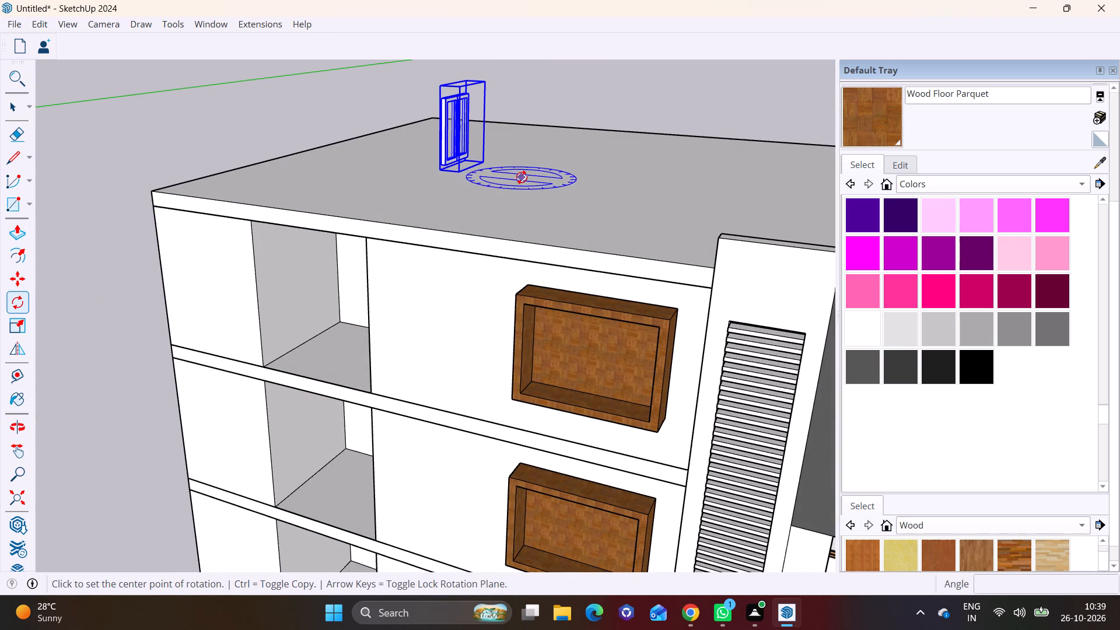
{"action": "left_click", "coordinate": [614, 185]}
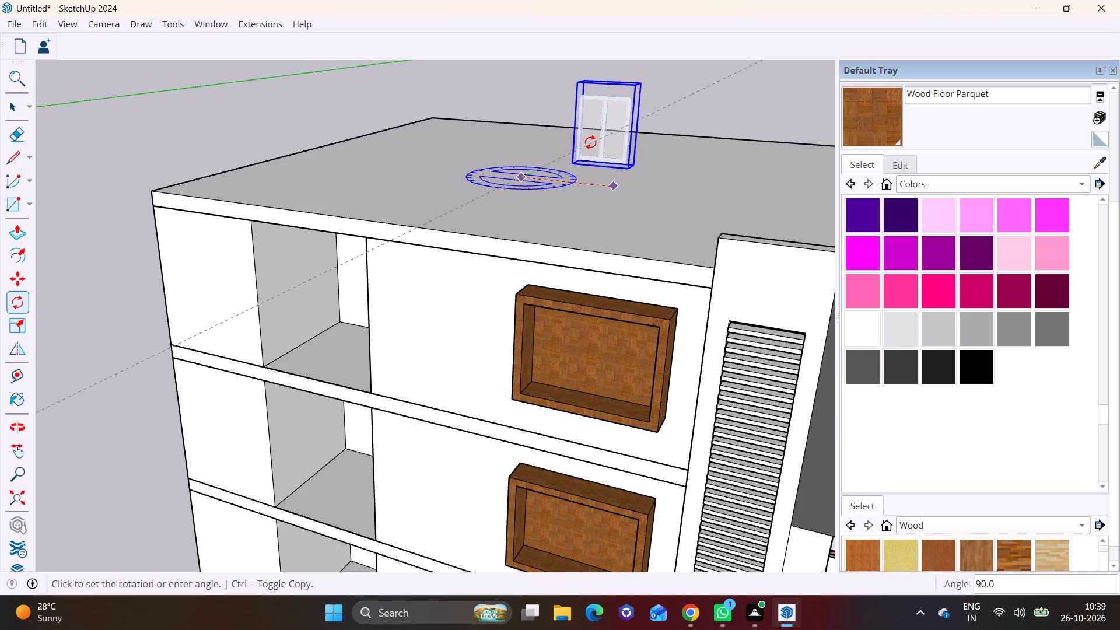
{"action": "left_click", "coordinate": [591, 141]}
Move the window from the roof into the top-storey parquet frame, against the opening's upper corner nearest the slatted pillar.
{"action": "key", "text": "m"}
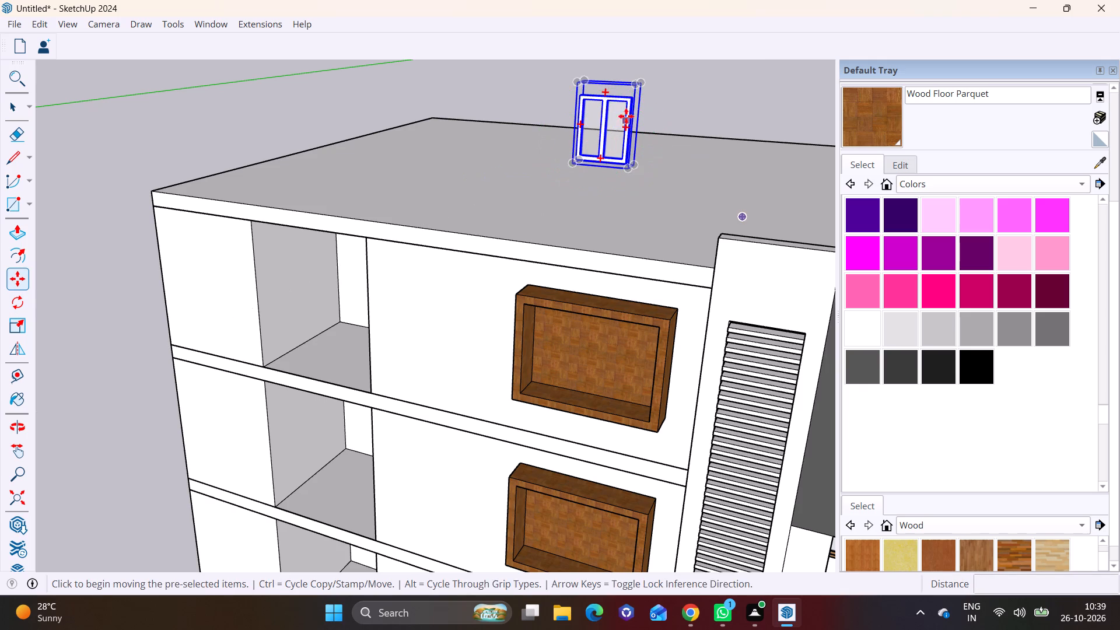
{"action": "left_click", "coordinate": [636, 86]}
{"action": "left_click", "coordinate": [636, 86]}
{"action": "scroll", "coordinate": [636, 93], "scroll_direction": "up", "scroll_amount": 1}
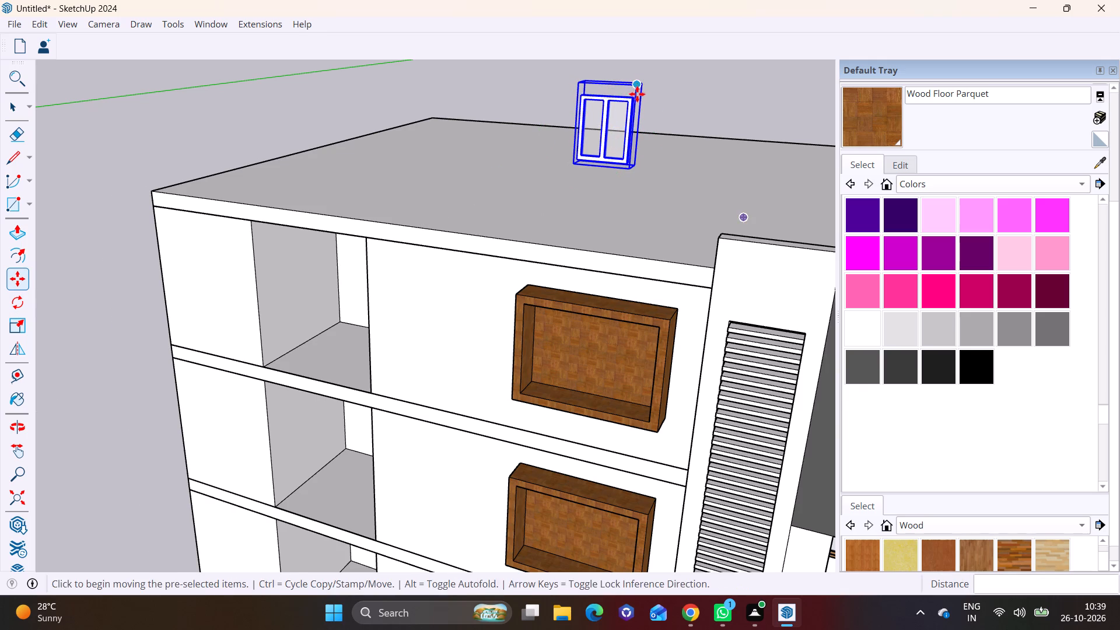
{"action": "left_click", "coordinate": [627, 101]}
{"action": "left_click_drag", "start_coordinate": [621, 159], "coordinate": [619, 199]}
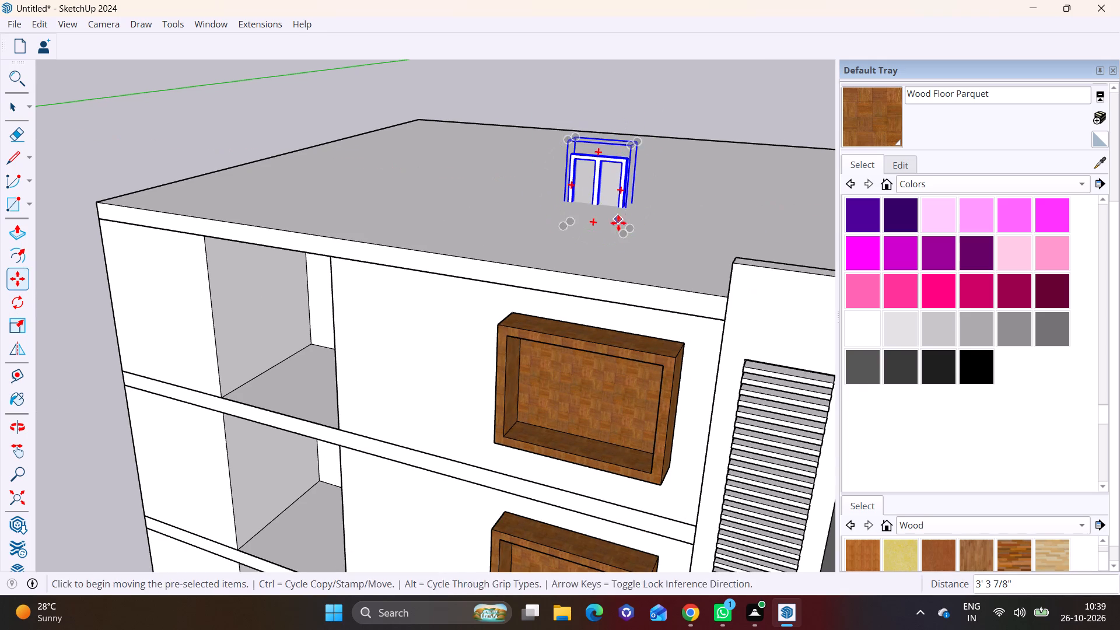
{"action": "left_click", "coordinate": [624, 162]}
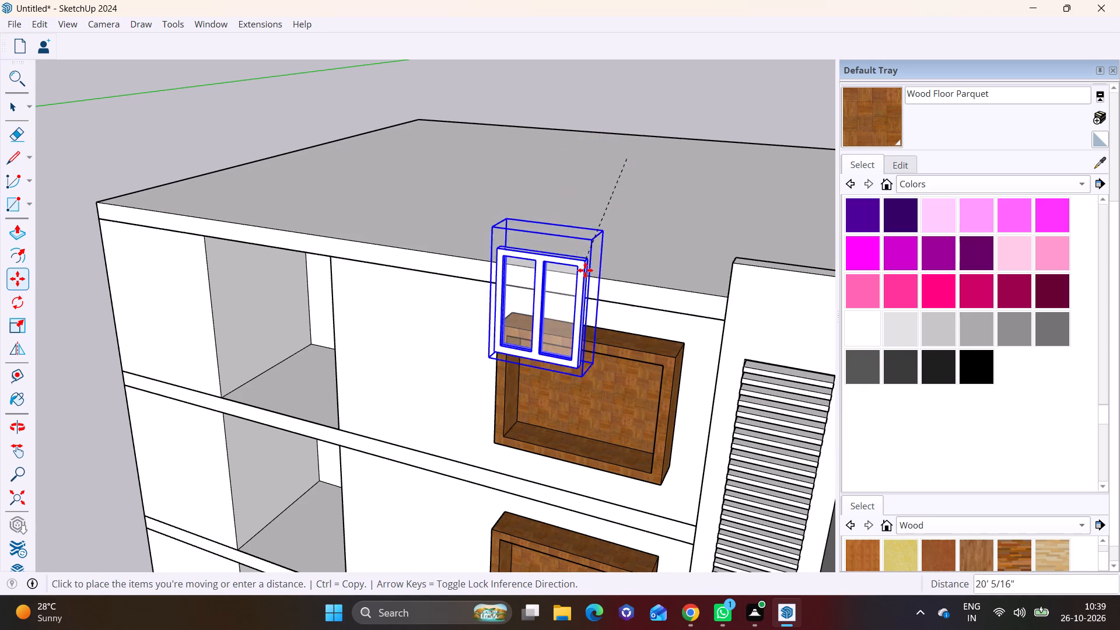
{"action": "scroll", "coordinate": [632, 363], "scroll_direction": "up", "scroll_amount": 4}
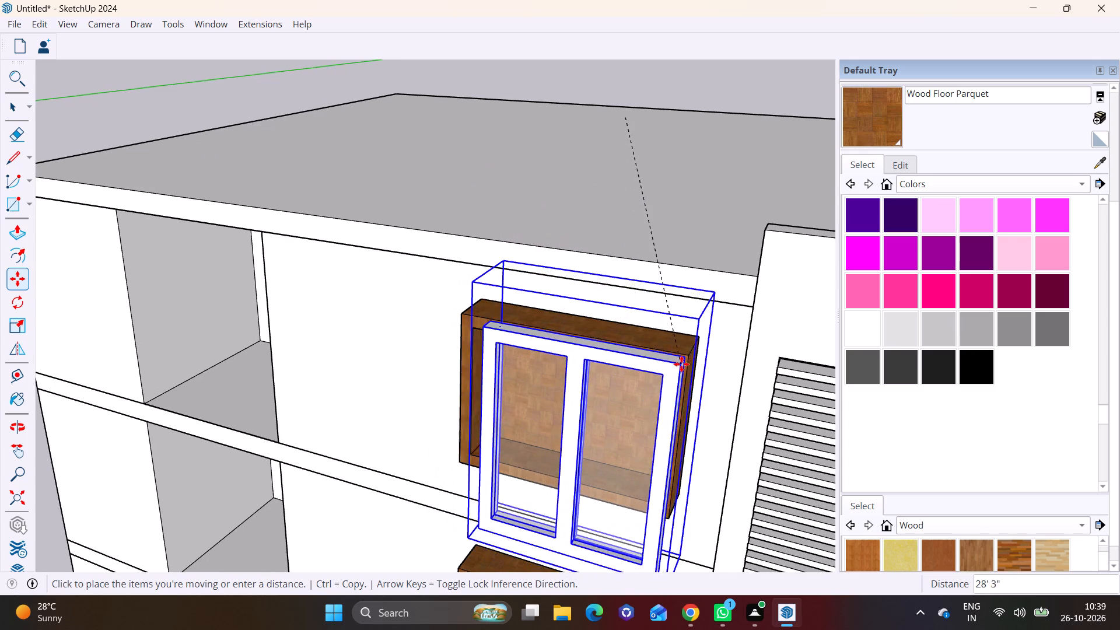
{"action": "middle_click_drag", "start_coordinate": [681, 364], "coordinate": [687, 293]}
{"action": "scroll", "coordinate": [679, 344], "scroll_direction": "up", "scroll_amount": 1}
{"action": "scroll", "coordinate": [697, 409], "scroll_direction": "down", "scroll_amount": 12}
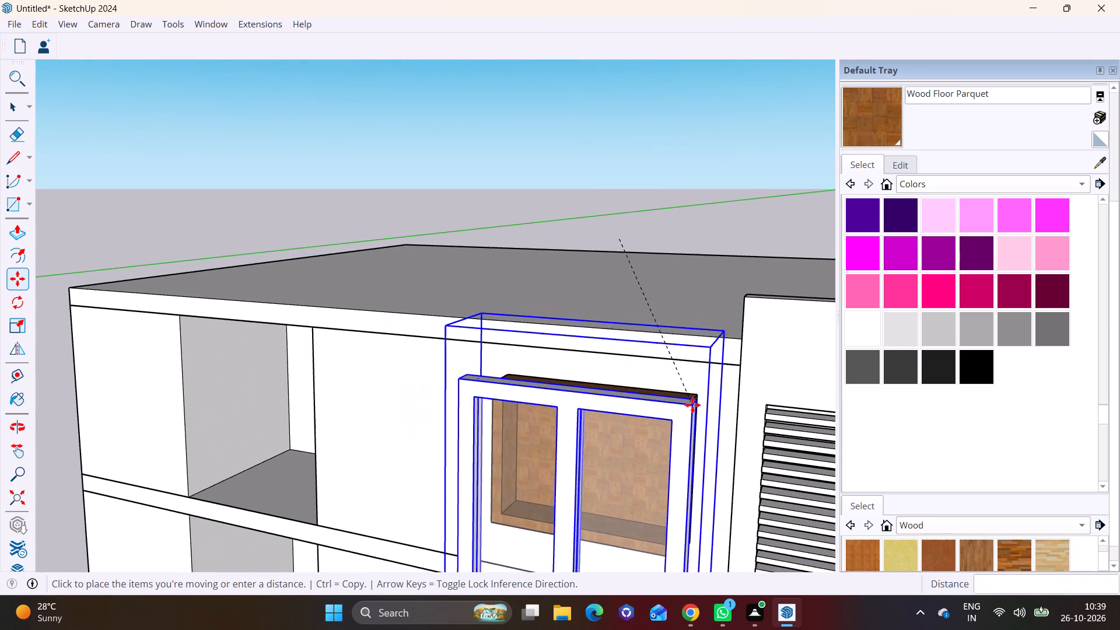
{"action": "middle_click_drag", "start_coordinate": [692, 404], "coordinate": [650, 222], "text": "shift"}
{"action": "scroll", "coordinate": [657, 299], "scroll_direction": "down", "scroll_amount": 4}
{"action": "left_click", "coordinate": [659, 337]}
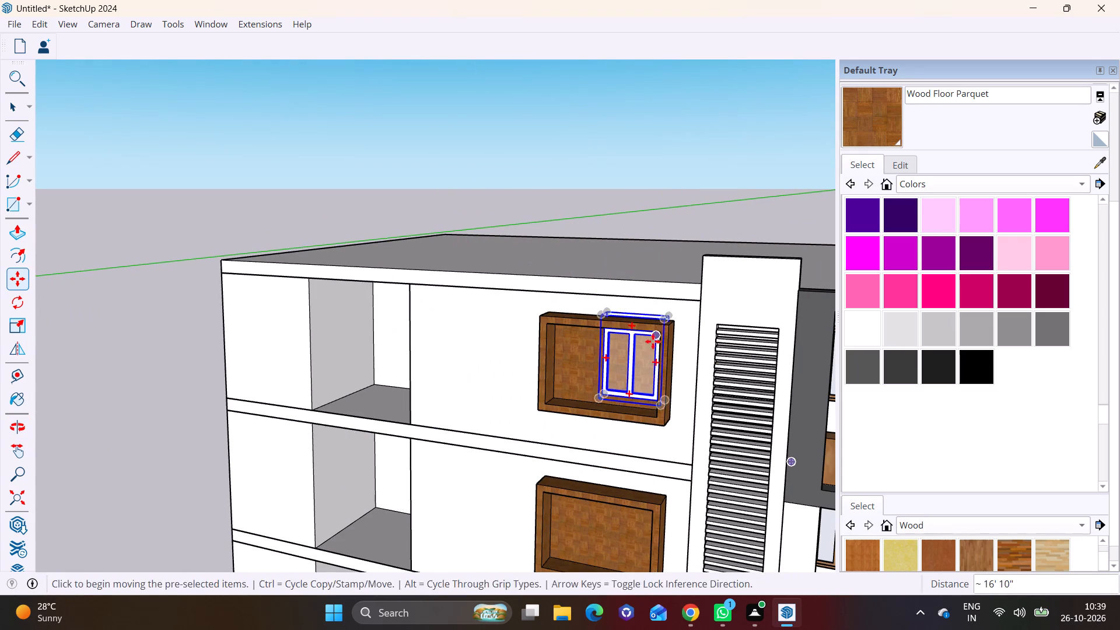
{"action": "key", "text": "space"}
{"action": "left_click", "coordinate": [580, 264]}
Scale the window's width by about 2.04, away from the pillar, to span the top parquet frame's opening.
{"action": "scroll", "coordinate": [639, 376], "scroll_direction": "up", "scroll_amount": 6}
{"action": "middle_click_drag", "start_coordinate": [628, 373], "coordinate": [787, 380]}
{"action": "left_click", "coordinate": [664, 349]}
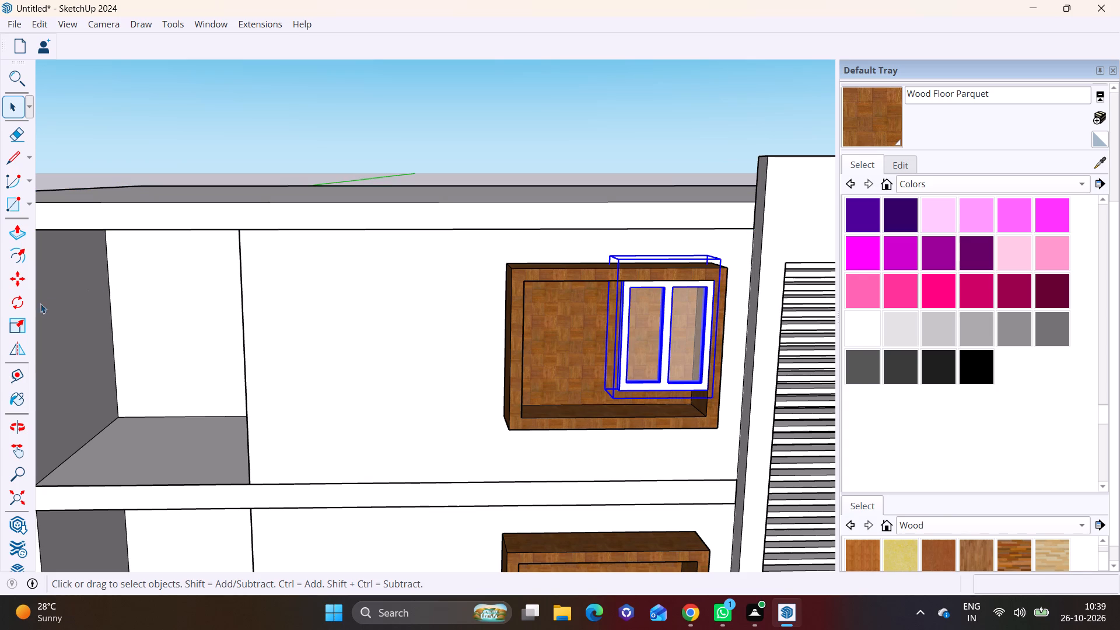
{"action": "left_click", "coordinate": [18, 320]}
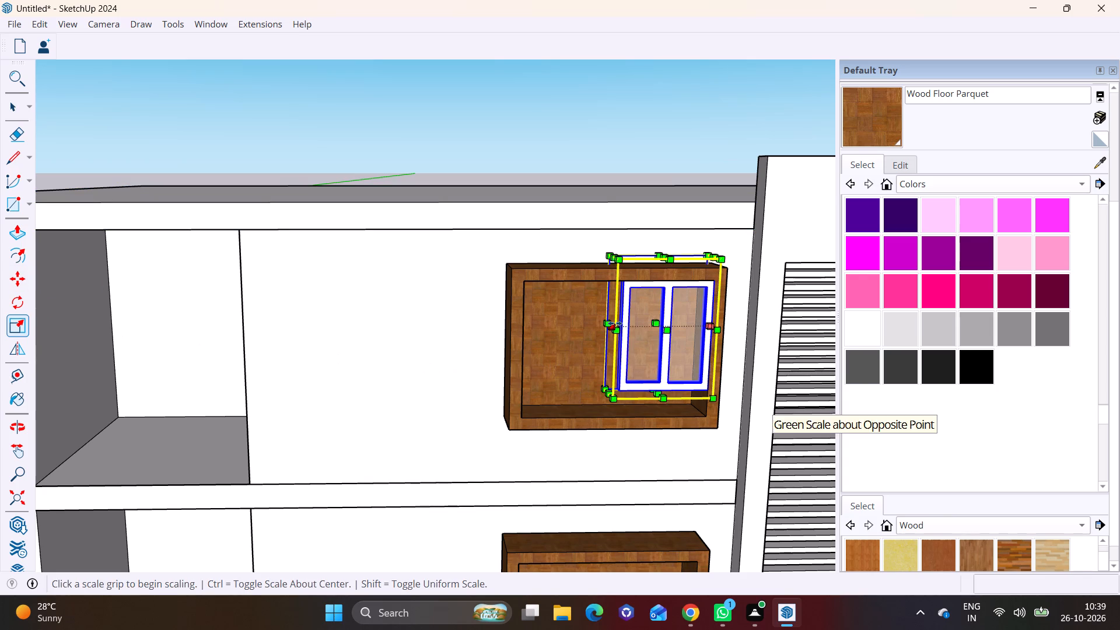
{"action": "left_click", "coordinate": [615, 323]}
{"action": "left_click", "coordinate": [512, 328]}
Scale the window's height downward so that it fills the top parquet frame's opening.
{"action": "middle_click_drag", "start_coordinate": [618, 381], "coordinate": [621, 379]}
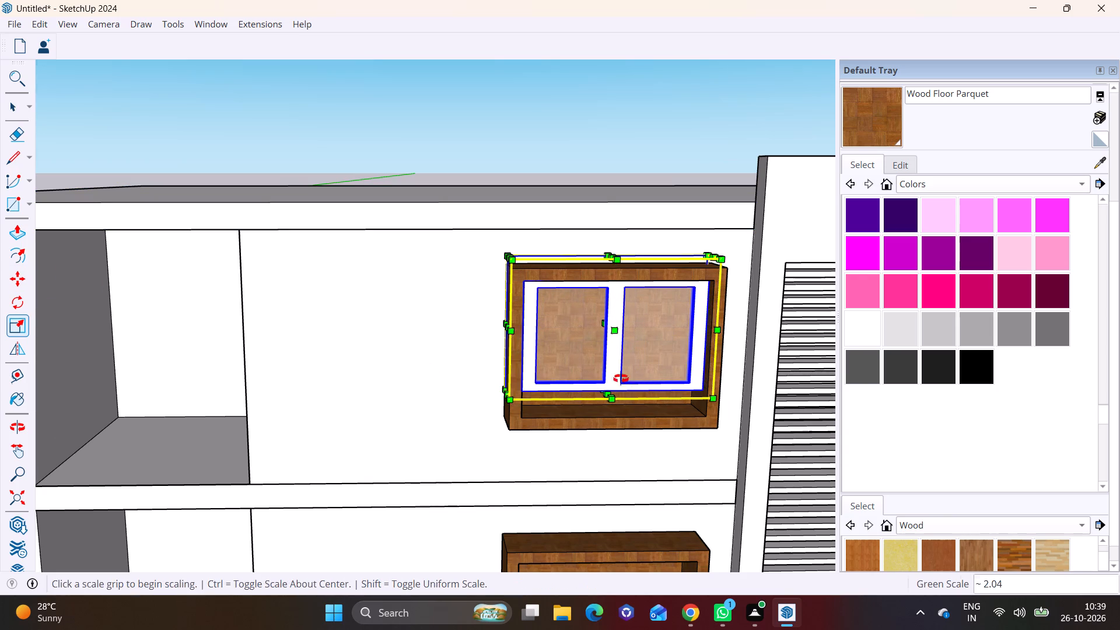
{"action": "scroll", "coordinate": [621, 379], "scroll_direction": "up", "scroll_amount": 1}
{"action": "middle_click_drag", "start_coordinate": [621, 379], "coordinate": [628, 267]}
{"action": "scroll", "coordinate": [619, 372], "scroll_direction": "up", "scroll_amount": 2}
{"action": "left_click", "coordinate": [608, 367]}
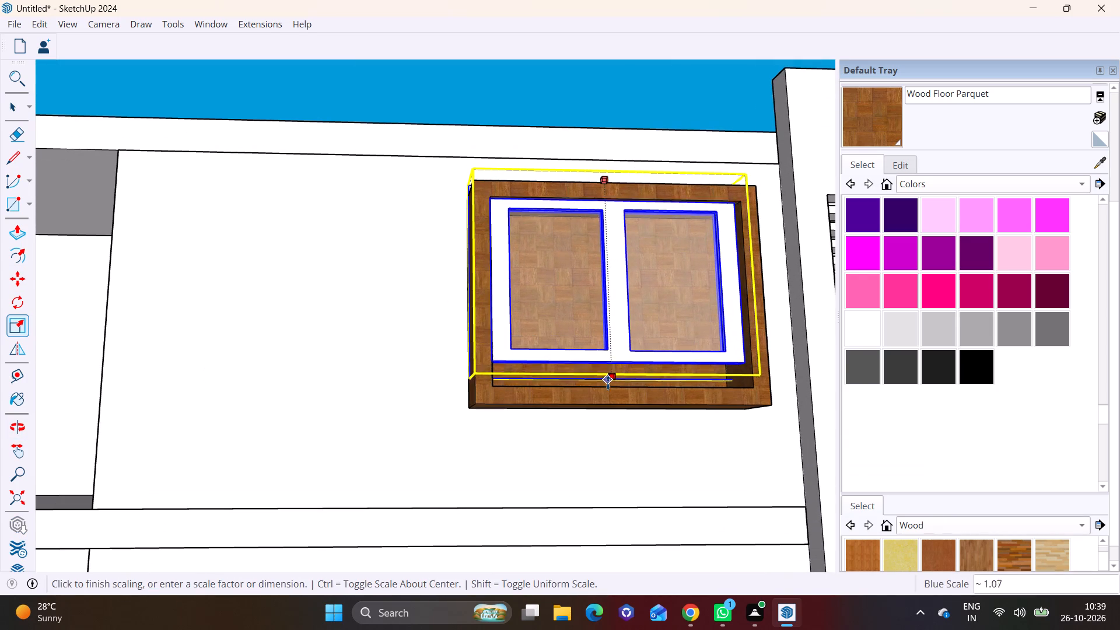
{"action": "left_click", "coordinate": [607, 408]}
{"action": "key", "text": "space"}
{"action": "left_click", "coordinate": [370, 386]}
Examine the fitted top-storey window together with the empty parquet frames below it.
{"action": "scroll", "coordinate": [472, 366], "scroll_direction": "down", "scroll_amount": 4}
{"action": "middle_click_drag", "start_coordinate": [553, 379], "coordinate": [281, 425]}
{"action": "scroll", "coordinate": [316, 394], "scroll_direction": "down", "scroll_amount": 7}
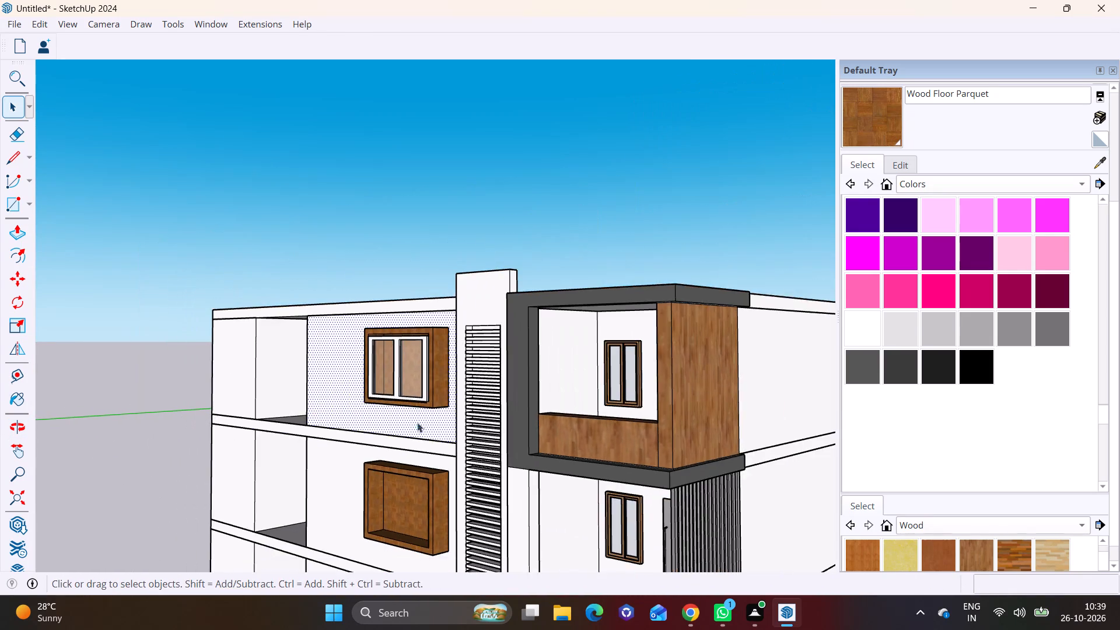
{"action": "middle_click_drag", "start_coordinate": [434, 420], "coordinate": [589, 293], "text": "shift"}
{"action": "scroll", "coordinate": [589, 293], "scroll_direction": "down", "scroll_amount": 1}
{"action": "left_click", "coordinate": [554, 254]}
{"action": "scroll", "coordinate": [560, 254], "scroll_direction": "up", "scroll_amount": 3}
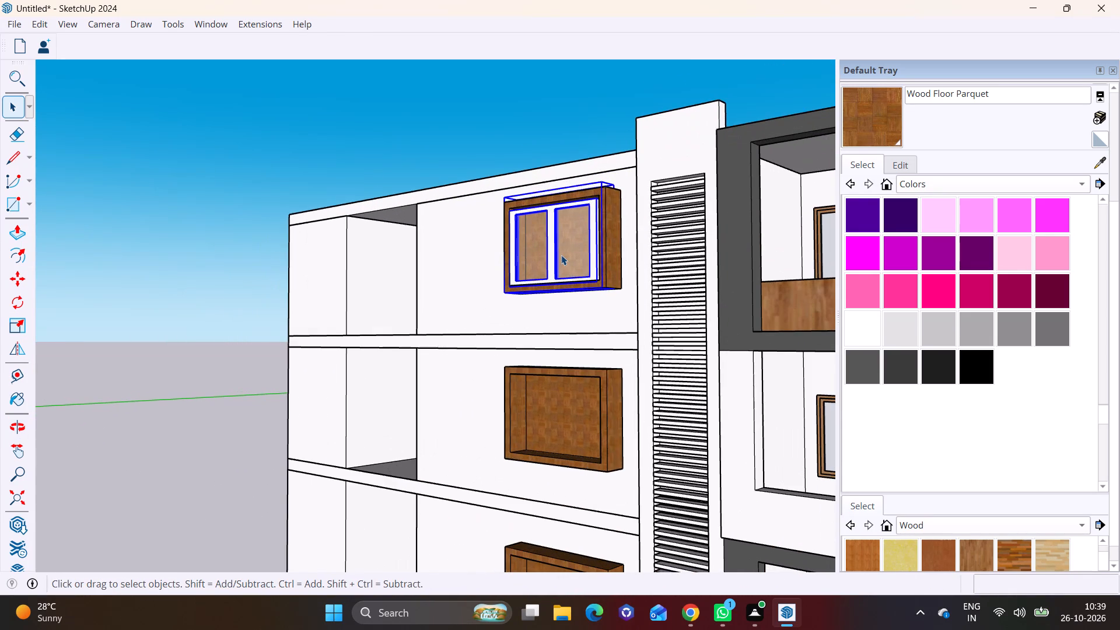
{"action": "scroll", "coordinate": [561, 255], "scroll_direction": "up", "scroll_amount": 1}
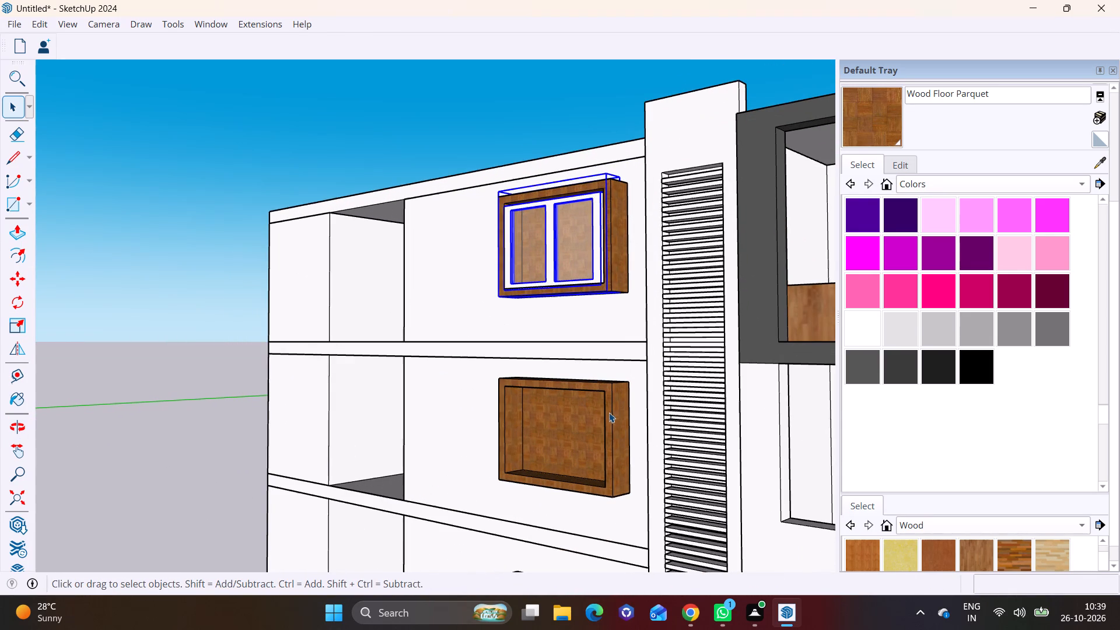
{"action": "key", "text": "space"}
{"action": "left_click", "coordinate": [463, 405]}
Delete the three empty parquet frames on the storeys below the fitted window.
{"action": "scroll", "coordinate": [555, 405], "scroll_direction": "down", "scroll_amount": 3}
{"action": "middle_click_drag", "start_coordinate": [587, 395], "coordinate": [586, 233], "text": "shift"}
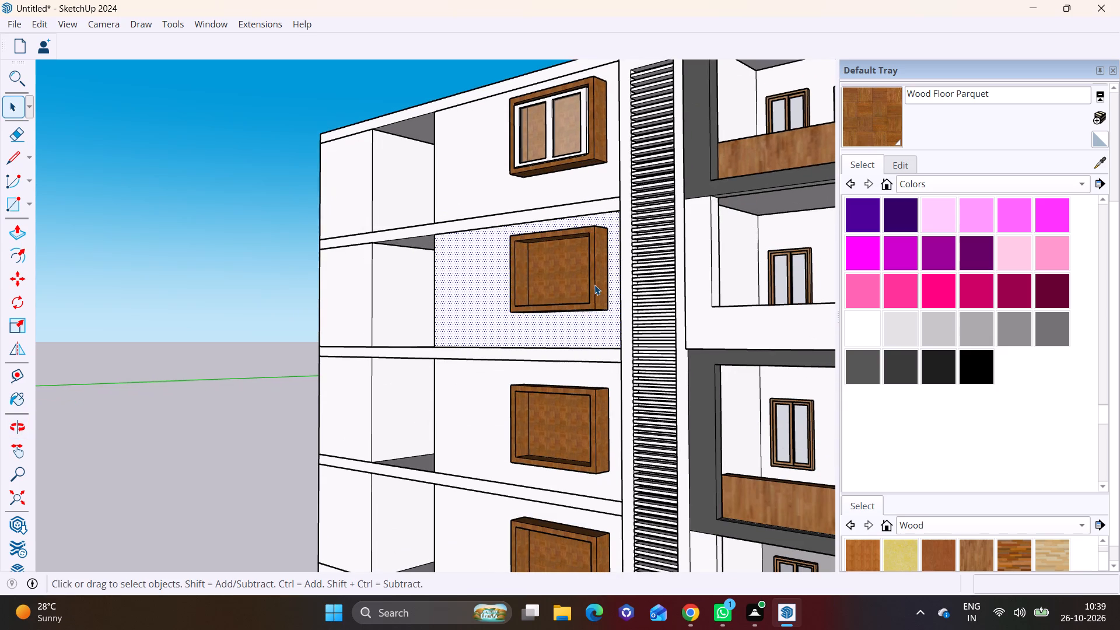
{"action": "left_click", "coordinate": [595, 285]}
{"action": "key", "text": "Delete"}
{"action": "left_click", "coordinate": [593, 396]}
{"action": "key", "text": "Delete"}
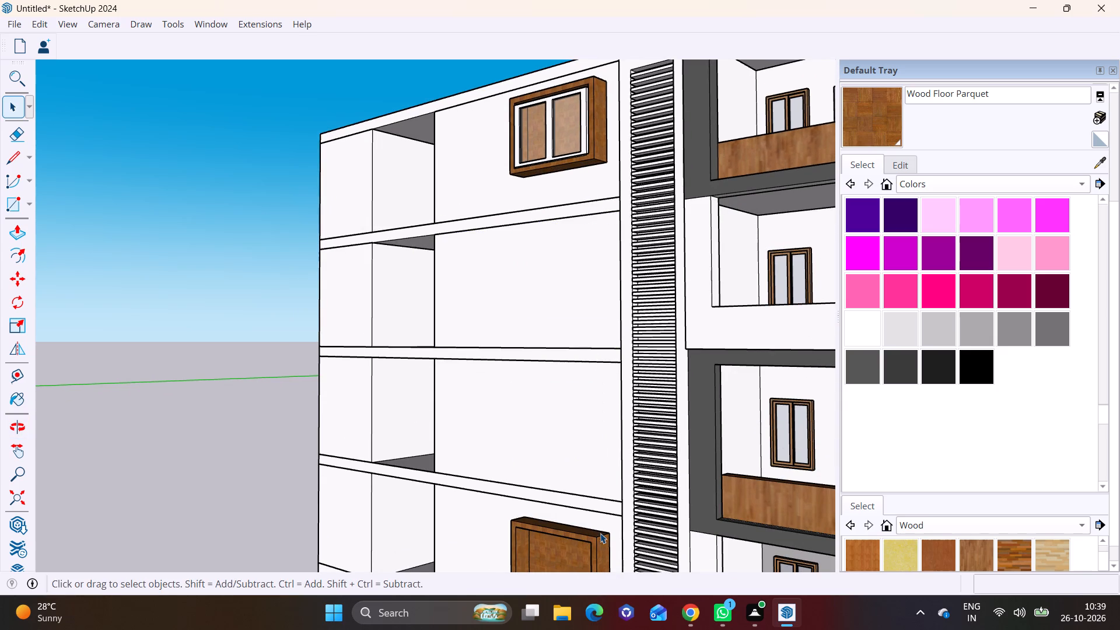
{"action": "left_click", "coordinate": [600, 533]}
{"action": "key", "text": "Delete"}
Copy the top-storey window together with its parquet frame about 11' 8 3/4" straight down onto the third-storey wall.
{"action": "scroll", "coordinate": [553, 339], "scroll_direction": "down", "scroll_amount": 3}
{"action": "scroll", "coordinate": [572, 201], "scroll_direction": "up", "scroll_amount": 3}
{"action": "left_click", "coordinate": [573, 199]}
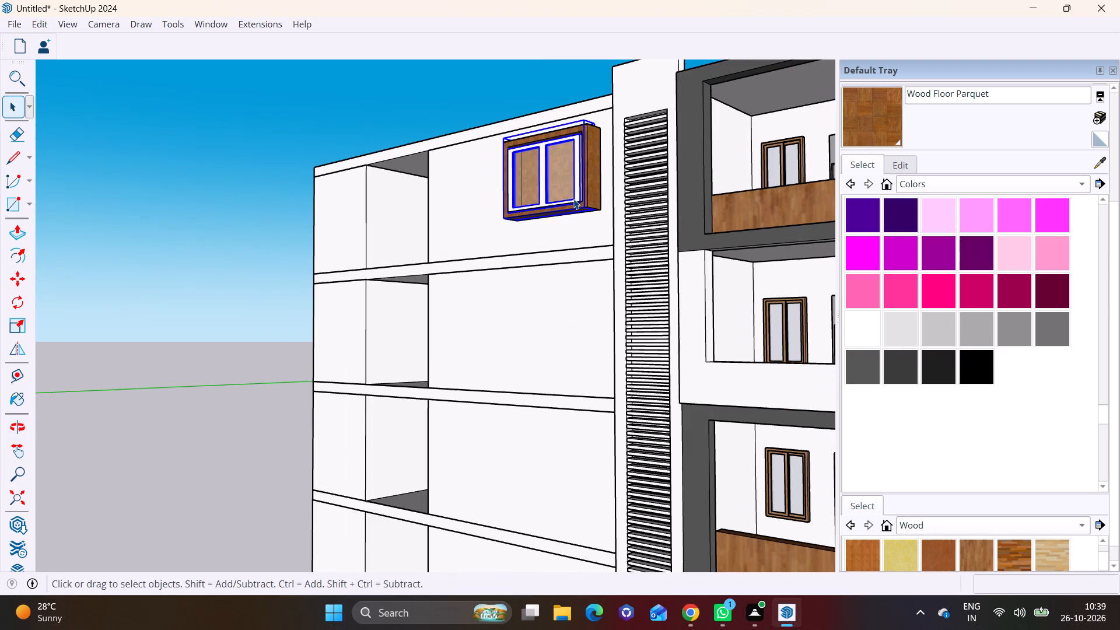
{"action": "left_click", "coordinate": [588, 188], "text": "ctrl"}
{"action": "left_click", "coordinate": [595, 184], "text": "ctrl"}
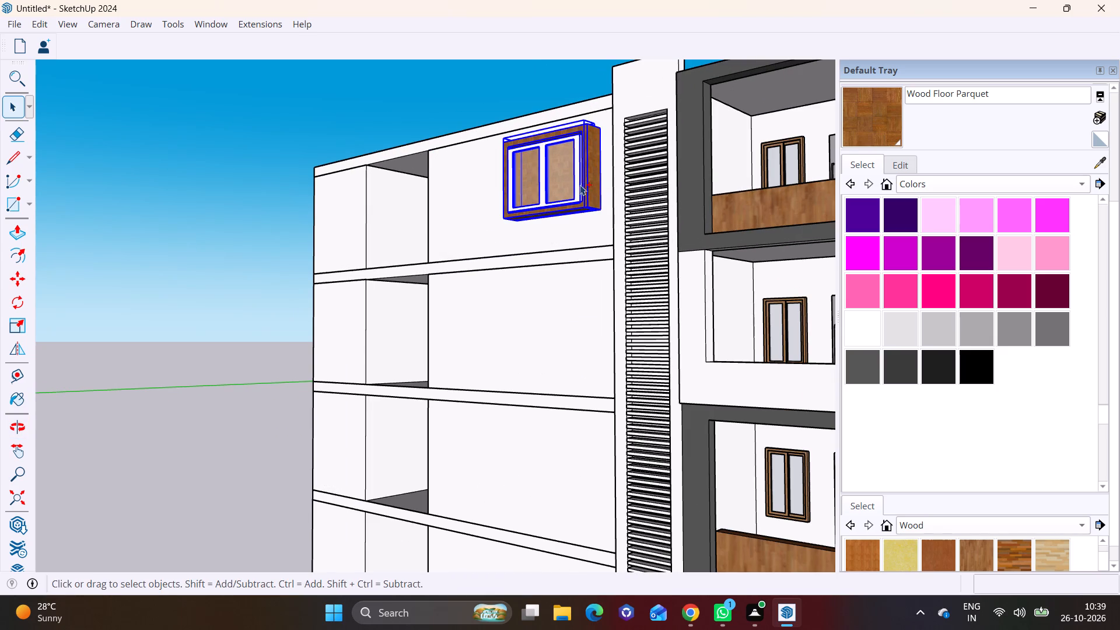
{"action": "left_click", "coordinate": [545, 190], "text": "ctrl"}
{"action": "key", "text": "m"}
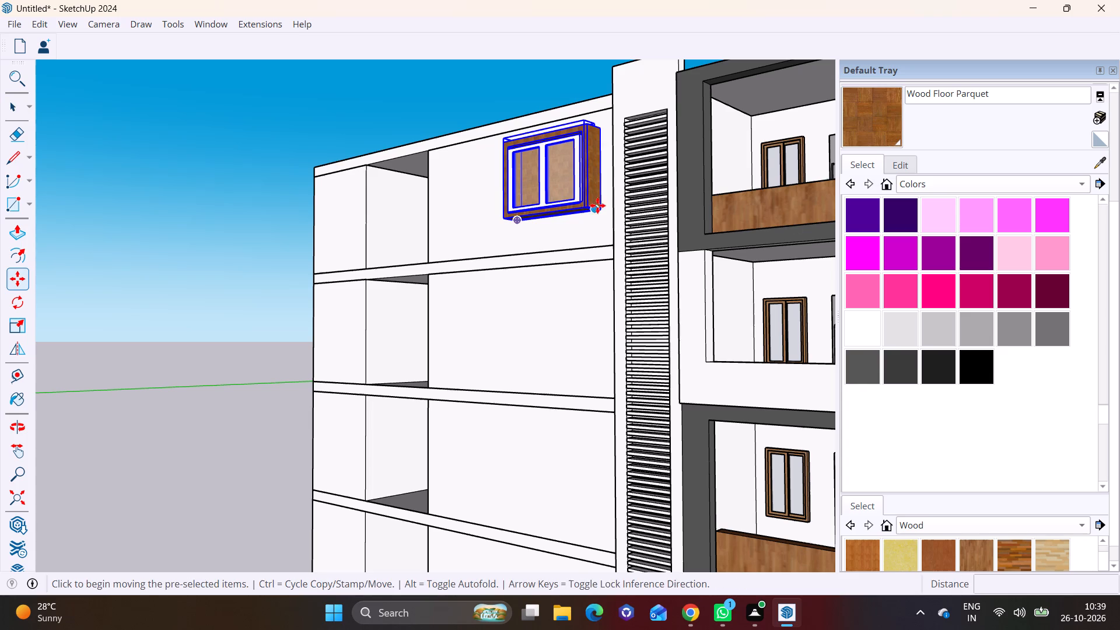
{"action": "left_click", "coordinate": [599, 208]}
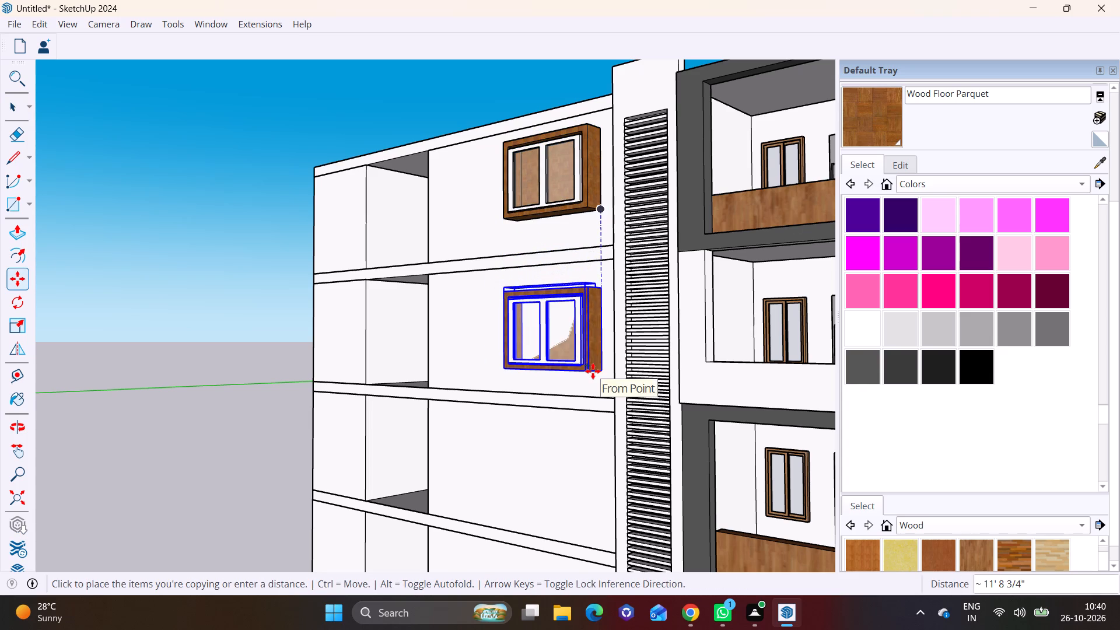
{"action": "left_click", "coordinate": [593, 371]}
Copy the framed window straight down onto the second-storey wall, 10' 6" below, and again onto the lowest storey.
{"action": "scroll", "coordinate": [593, 371], "scroll_direction": "down", "scroll_amount": 1}
{"action": "middle_click_drag", "start_coordinate": [593, 367], "coordinate": [631, 174], "text": "shift"}
{"action": "left_click", "coordinate": [636, 180]}
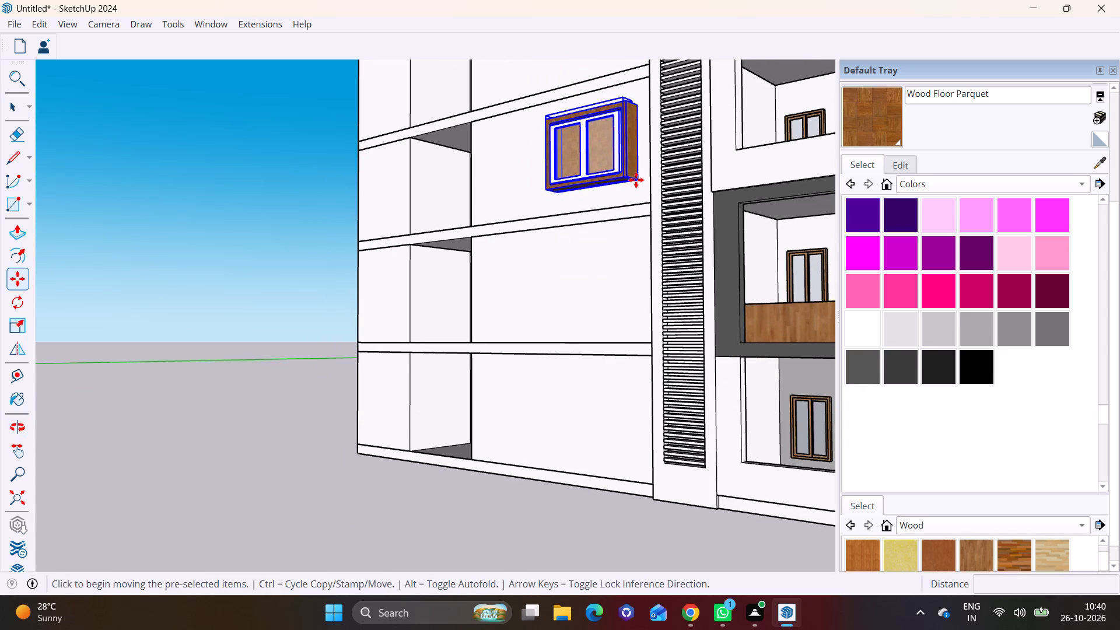
{"action": "left_click", "coordinate": [642, 311]}
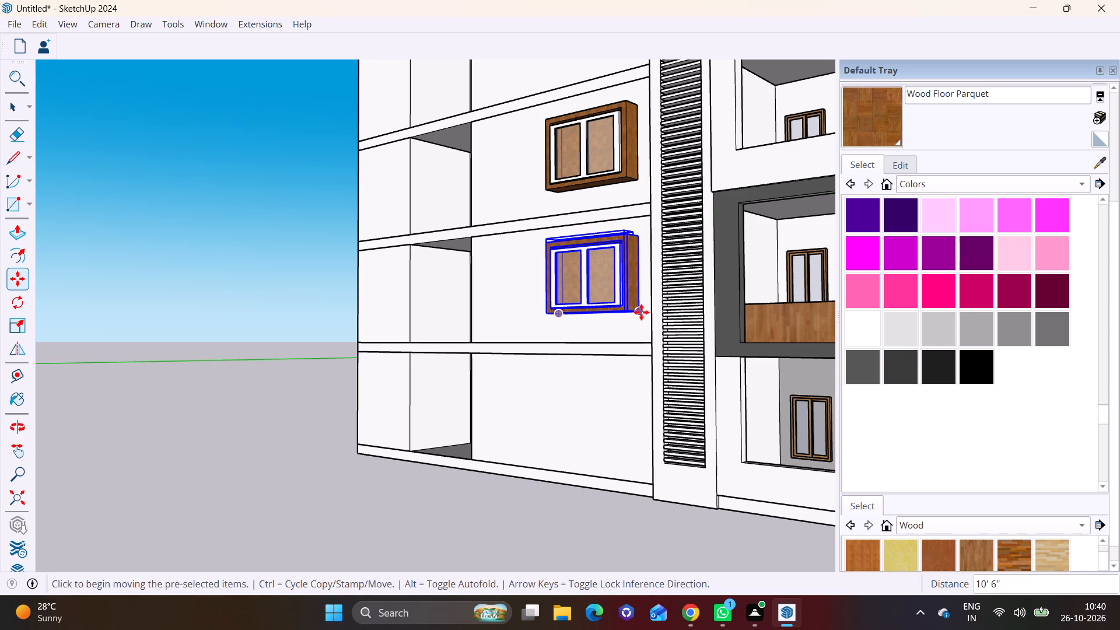
{"action": "left_click", "coordinate": [634, 313]}
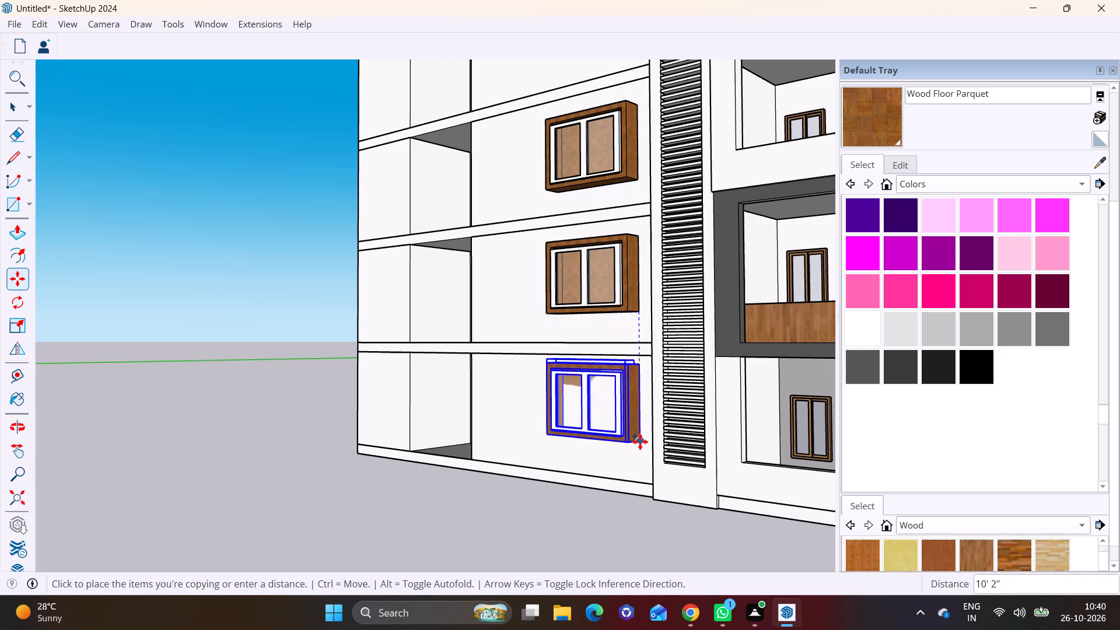
{"action": "left_click", "coordinate": [645, 456]}
{"action": "key", "text": "space"}
{"action": "left_click", "coordinate": [458, 514]}
Examine the whole building with the framed windows stacked beside the slatted pillar.
{"action": "scroll", "coordinate": [464, 509], "scroll_direction": "down", "scroll_amount": 2}
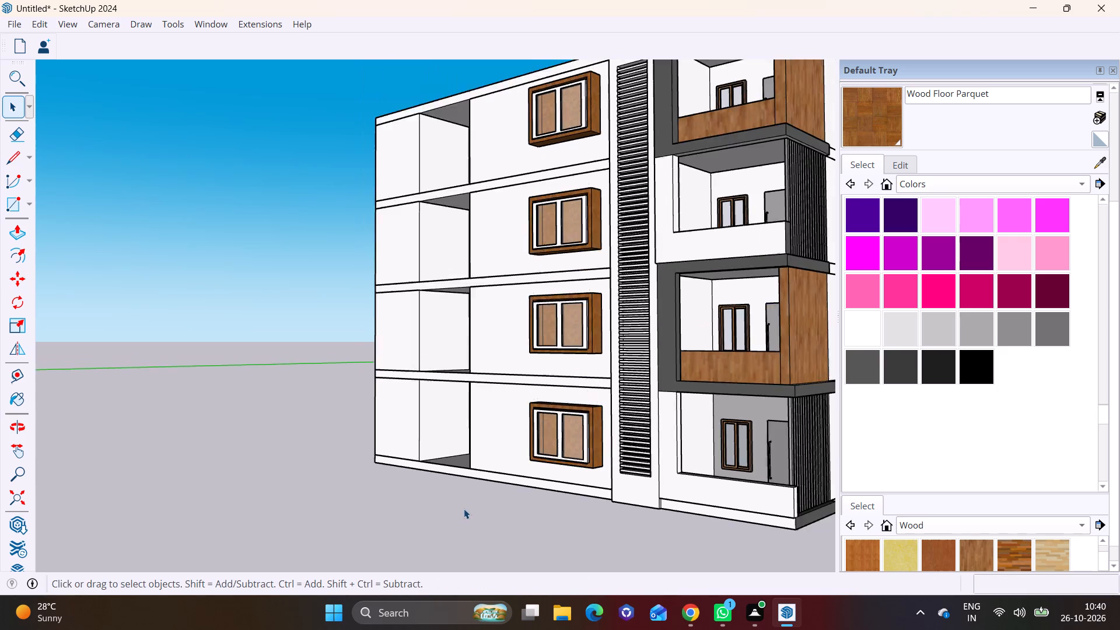
{"action": "scroll", "coordinate": [464, 509], "scroll_direction": "down", "scroll_amount": 8}
{"action": "middle_click_drag", "start_coordinate": [464, 439], "coordinate": [316, 447], "text": "shift"}
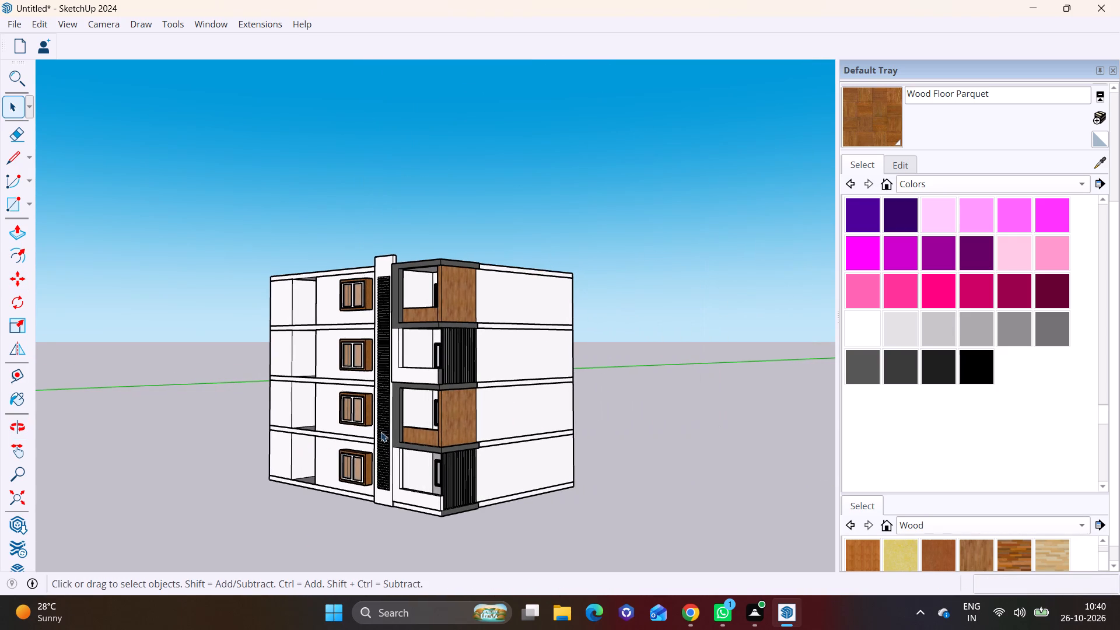
{"action": "scroll", "coordinate": [383, 414], "scroll_direction": "up", "scroll_amount": 5}
{"action": "middle_click_drag", "start_coordinate": [368, 408], "coordinate": [508, 410], "text": "shift"}
{"action": "scroll", "coordinate": [507, 411], "scroll_direction": "up", "scroll_amount": 1, "text": "shift"}
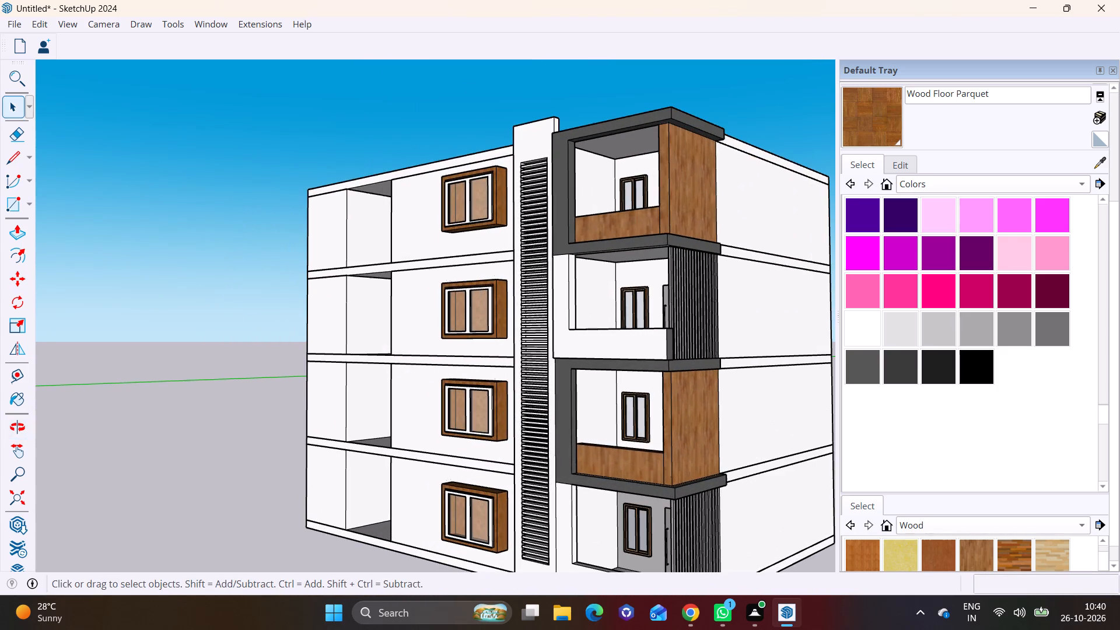
Paint the parquet window frames on all four storeys with the near-black Color M08.
{"action": "left_click", "coordinate": [906, 362]}
{"action": "left_click", "coordinate": [935, 367]}
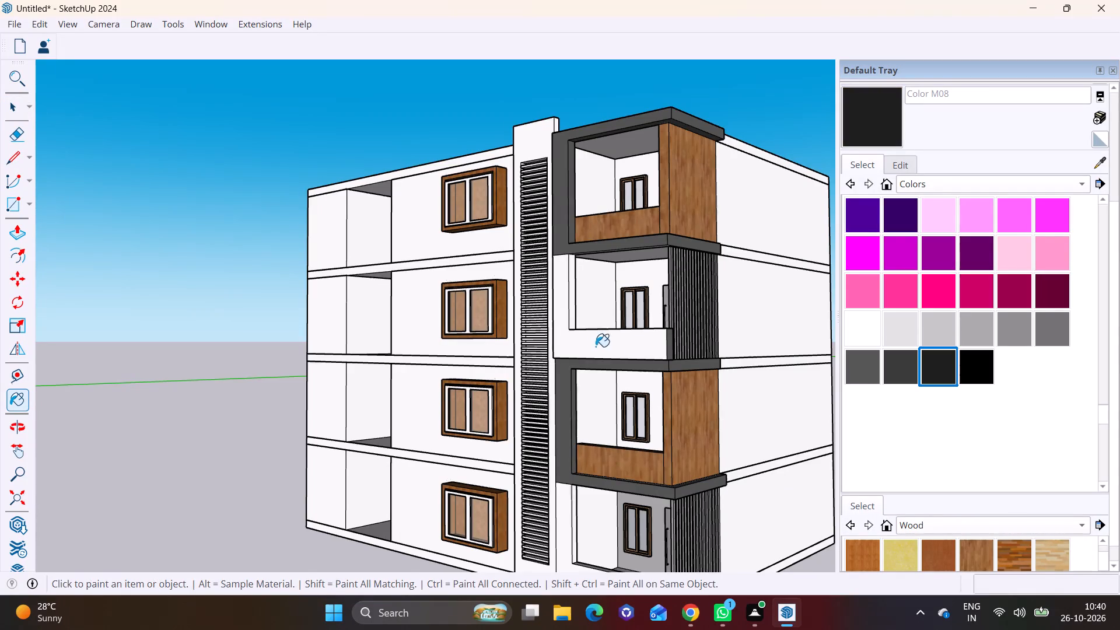
{"action": "scroll", "coordinate": [591, 346], "scroll_direction": "up", "scroll_amount": 2}
{"action": "left_click", "coordinate": [478, 297]}
{"action": "left_click", "coordinate": [484, 184]}
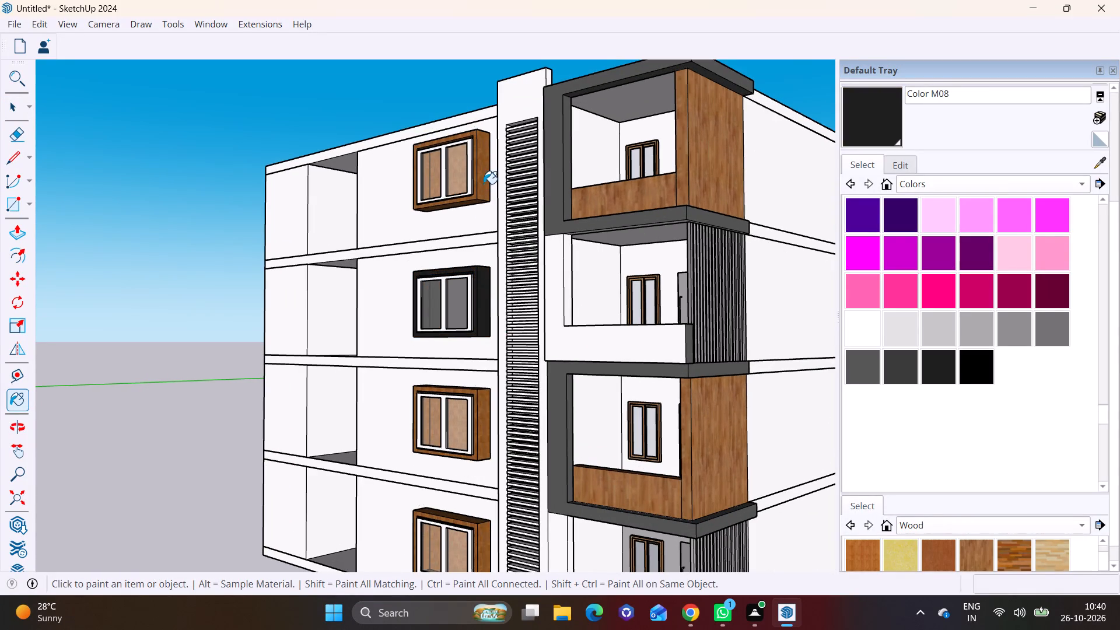
{"action": "scroll", "coordinate": [493, 397], "scroll_direction": "up", "scroll_amount": 1}
{"action": "middle_click_drag", "start_coordinate": [493, 397], "coordinate": [517, 239], "text": "shift"}
{"action": "left_click", "coordinate": [502, 292]}
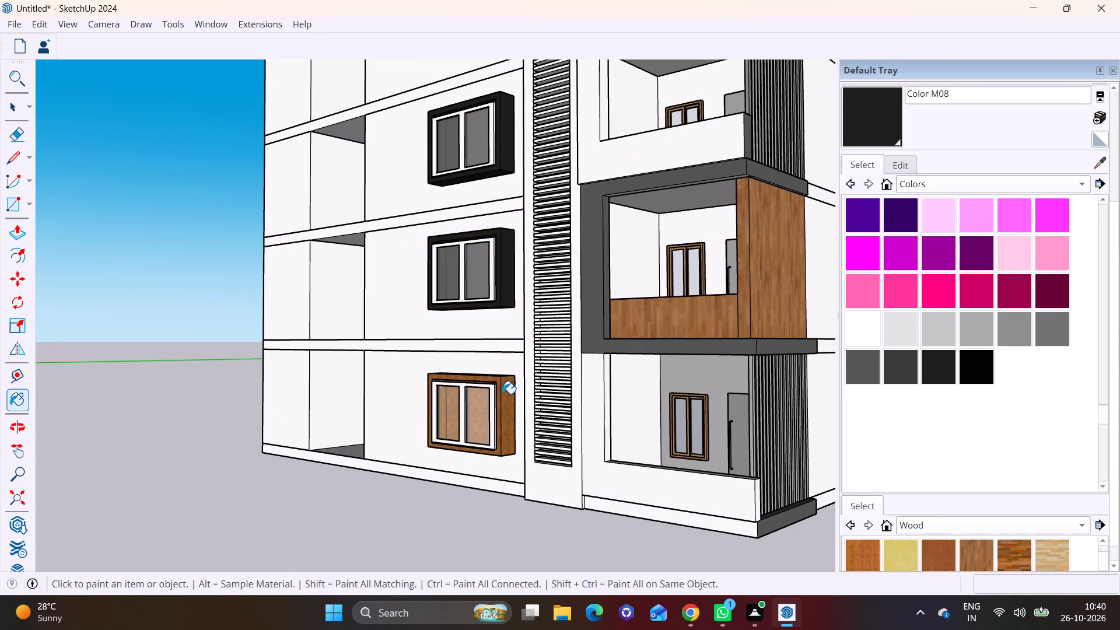
{"action": "left_click", "coordinate": [502, 394]}
{"action": "key", "text": "space"}
{"action": "scroll", "coordinate": [214, 393], "scroll_direction": "down", "scroll_amount": 6}
{"action": "middle_click_drag", "start_coordinate": [320, 354], "coordinate": [383, 430], "text": "shift"}
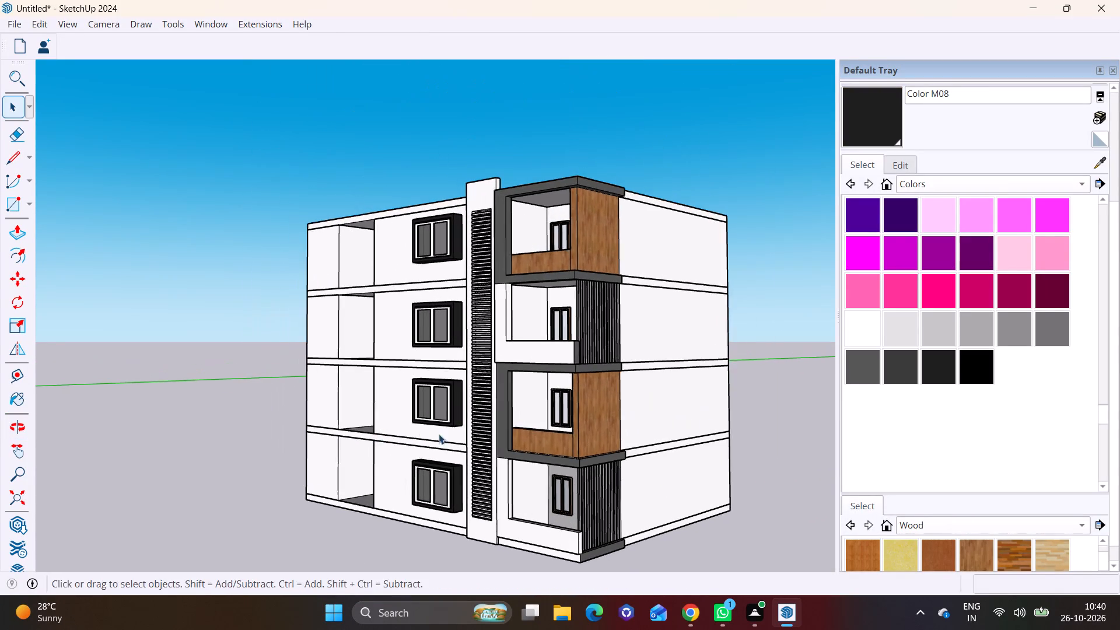
Draw a narrow rectangle about 10 3/8" by 10' on the second-storey wall beside the window's outer edge and make it a group.
{"action": "middle_click_drag", "start_coordinate": [463, 422], "coordinate": [770, 421]}
{"action": "scroll", "coordinate": [470, 365], "scroll_direction": "up", "scroll_amount": 2}
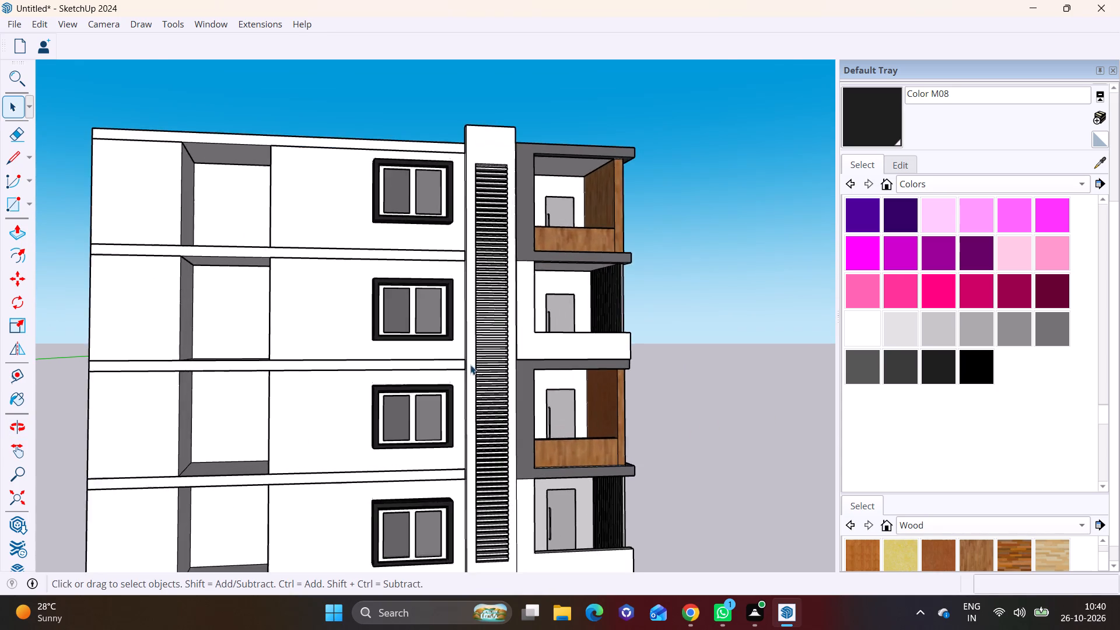
{"action": "scroll", "coordinate": [470, 365], "scroll_direction": "up", "scroll_amount": 3}
{"action": "middle_click_drag", "start_coordinate": [480, 398], "coordinate": [520, 398]}
{"action": "scroll", "coordinate": [450, 387], "scroll_direction": "down", "scroll_amount": 3}
{"action": "middle_click_drag", "start_coordinate": [447, 405], "coordinate": [514, 373], "text": "shift"}
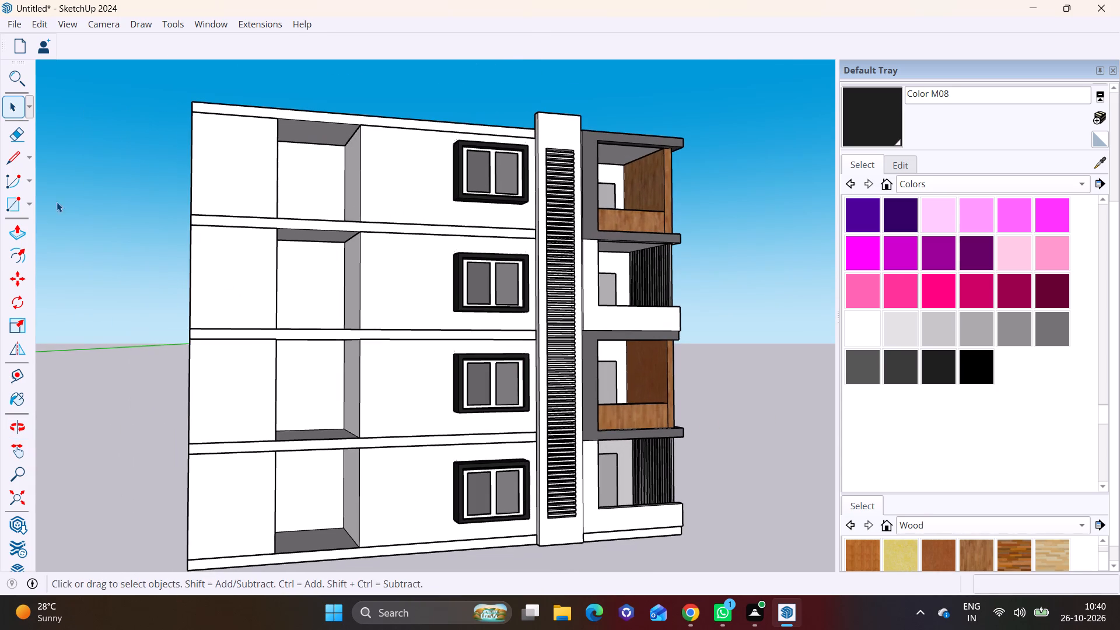
{"action": "left_click", "coordinate": [34, 201]}
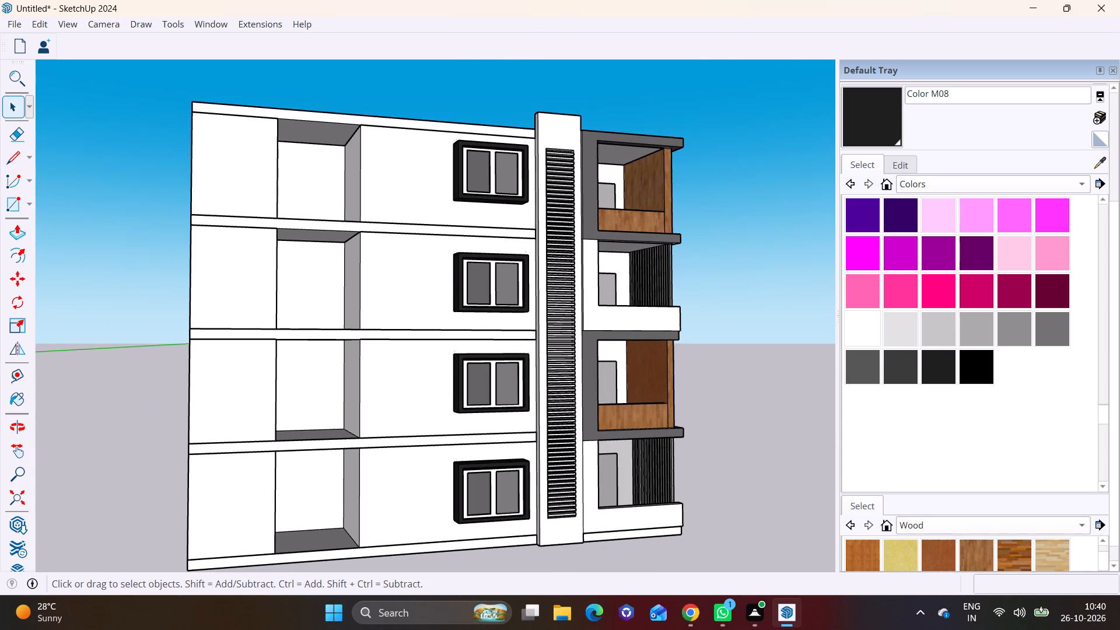
{"action": "left_click", "coordinate": [33, 201]}
{"action": "left_click", "coordinate": [33, 204]}
{"action": "left_click", "coordinate": [44, 225]}
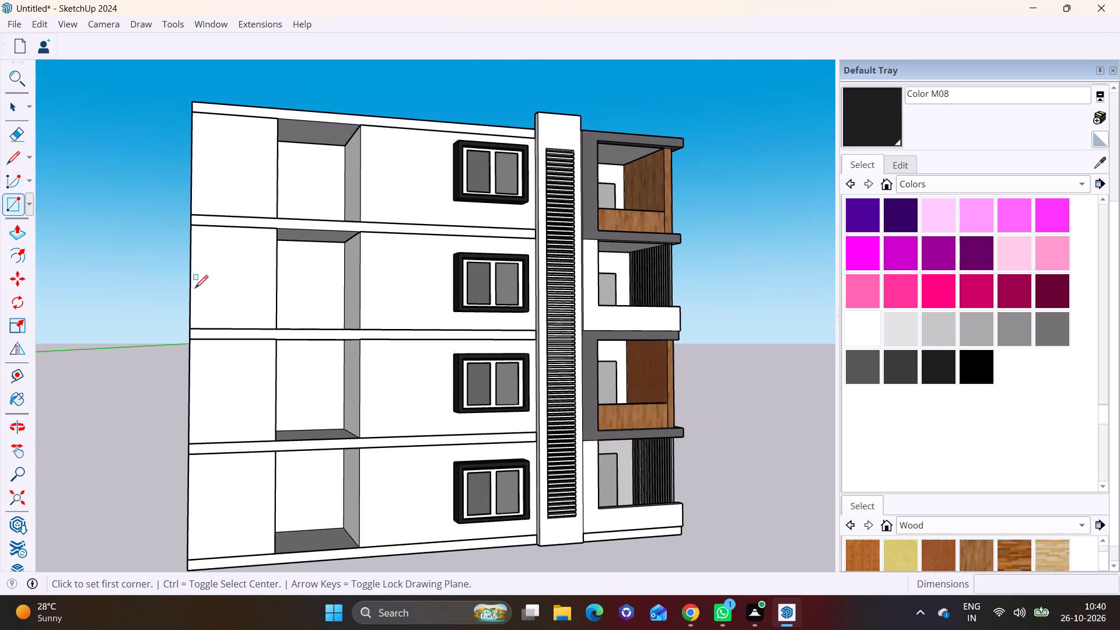
{"action": "scroll", "coordinate": [454, 373], "scroll_direction": "up", "scroll_amount": 5}
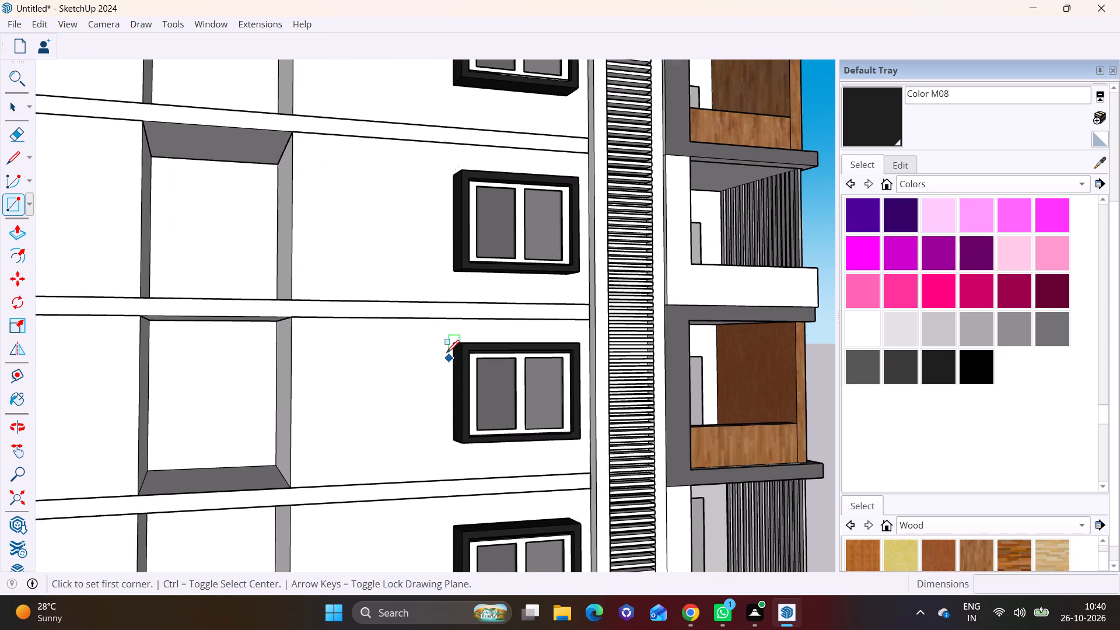
{"action": "left_click", "coordinate": [444, 320]}
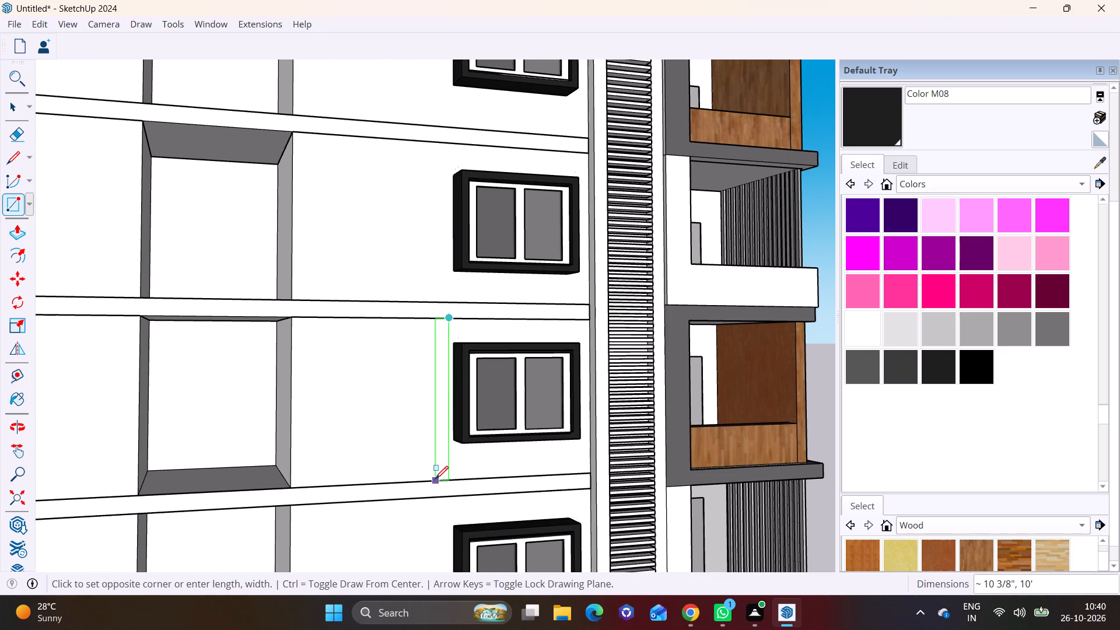
{"action": "left_click", "coordinate": [435, 479]}
{"action": "key", "text": "space"}
{"action": "double_click", "coordinate": [444, 431]}
{"action": "right_click", "coordinate": [442, 430]}
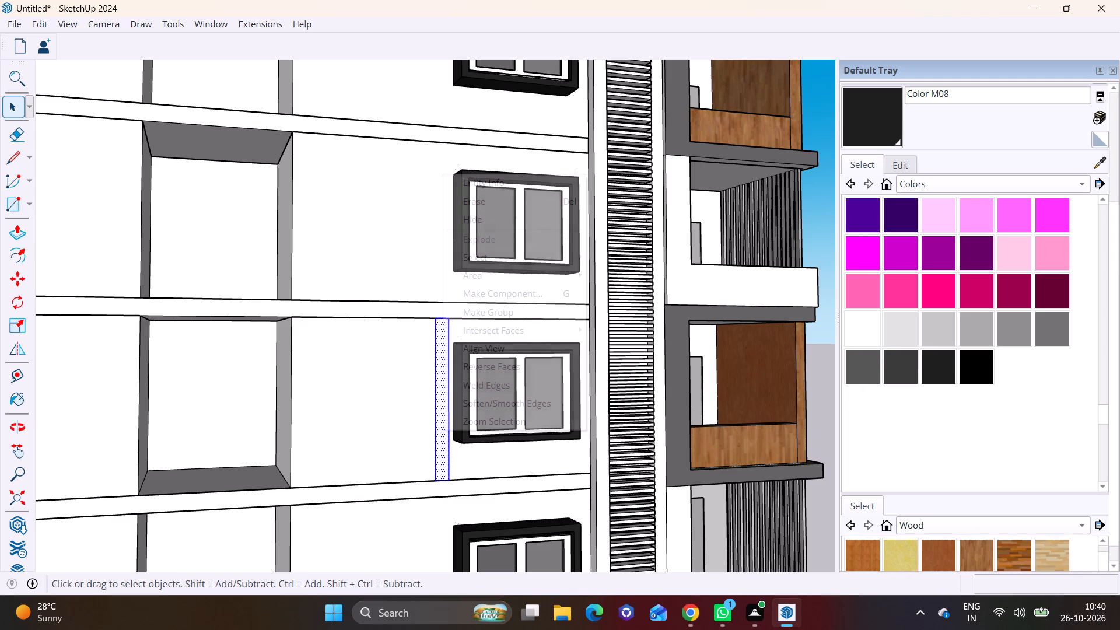
{"action": "left_click", "coordinate": [499, 314]}
Open the strip's group and pull its face outward from the wall into a slim pillar projecting beyond the window frame.
{"action": "triple_click", "coordinate": [444, 372]}
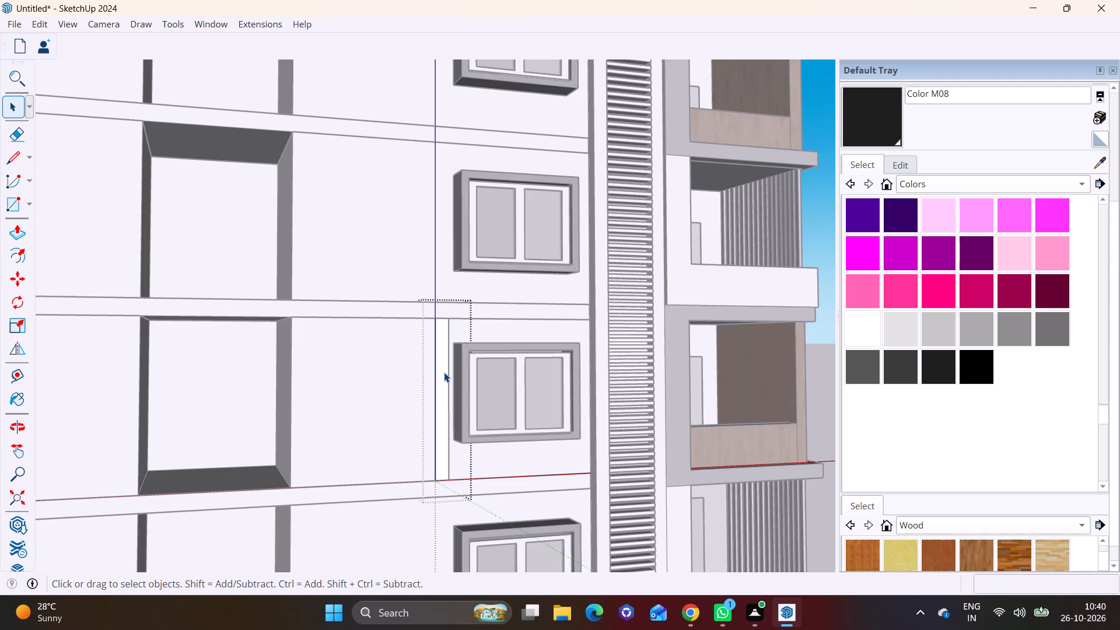
{"action": "left_click", "coordinate": [13, 320]}
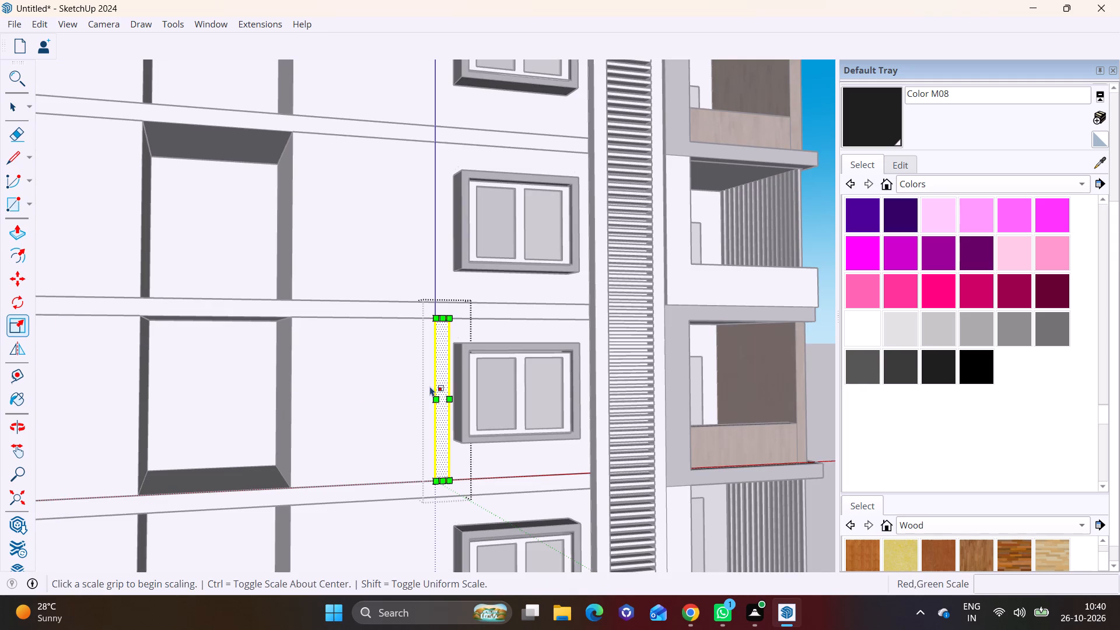
{"action": "left_click", "coordinate": [23, 233]}
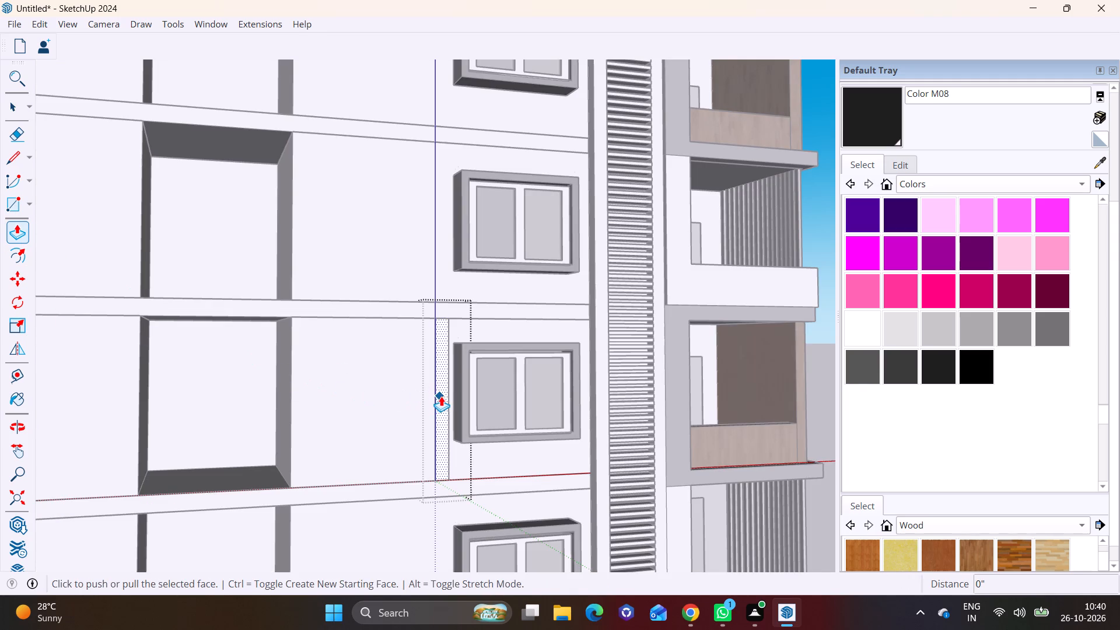
{"action": "left_click", "coordinate": [441, 396]}
{"action": "left_click", "coordinate": [452, 398]}
Extend the slim pillar's top face upward past the upper storeys until it rises above the roof edge.
{"action": "middle_click_drag", "start_coordinate": [507, 416], "coordinate": [272, 463]}
{"action": "scroll", "coordinate": [332, 320], "scroll_direction": "up", "scroll_amount": 8}
{"action": "middle_click_drag", "start_coordinate": [367, 371], "coordinate": [339, 464]}
{"action": "key", "text": "space"}
{"action": "left_click", "coordinate": [342, 364]}
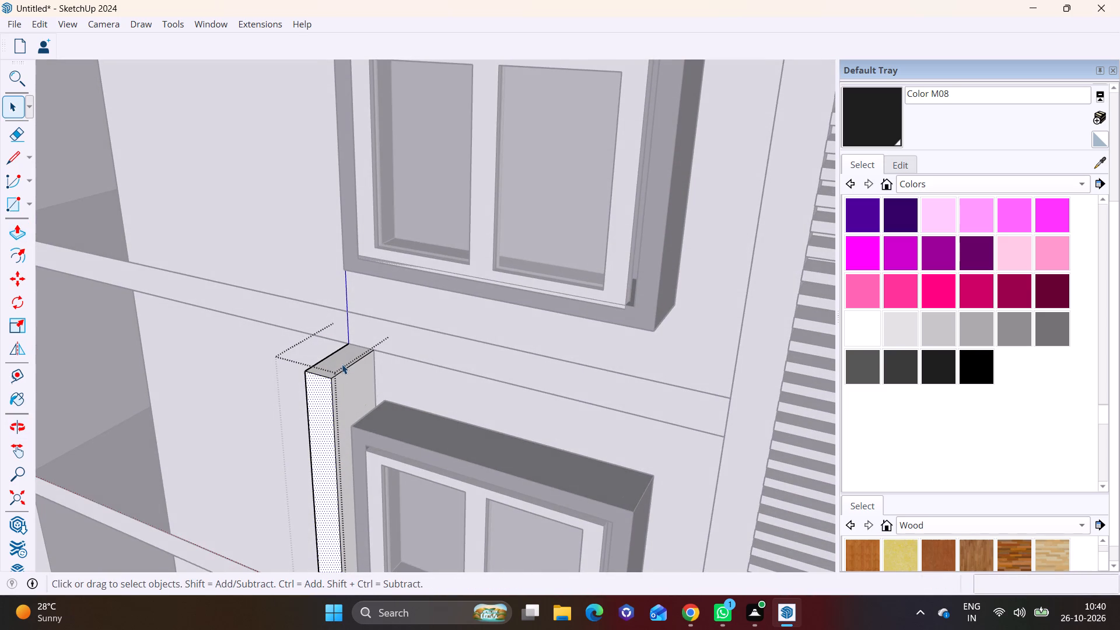
{"action": "left_click", "coordinate": [8, 225]}
{"action": "left_click_drag", "start_coordinate": [328, 366], "coordinate": [324, 83]}
{"action": "scroll", "coordinate": [322, 75], "scroll_direction": "down", "scroll_amount": 4}
{"action": "middle_click_drag", "start_coordinate": [345, 114], "coordinate": [414, 389], "text": "shift"}
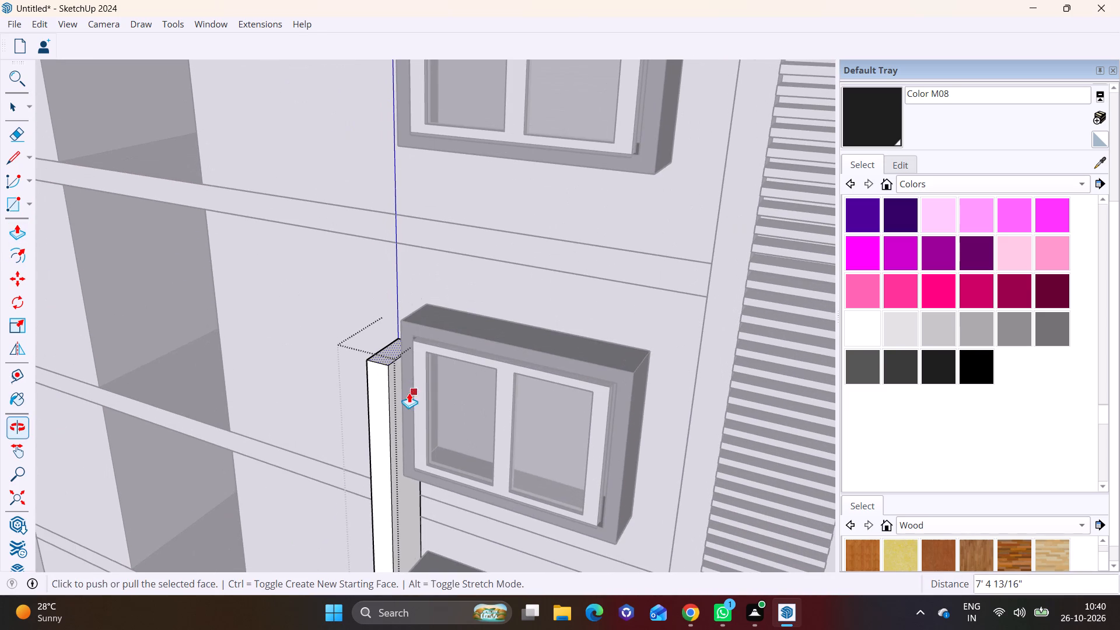
{"action": "left_click_drag", "start_coordinate": [387, 359], "coordinate": [359, 76]}
{"action": "middle_click_drag", "start_coordinate": [367, 148], "coordinate": [373, 489], "text": "shift"}
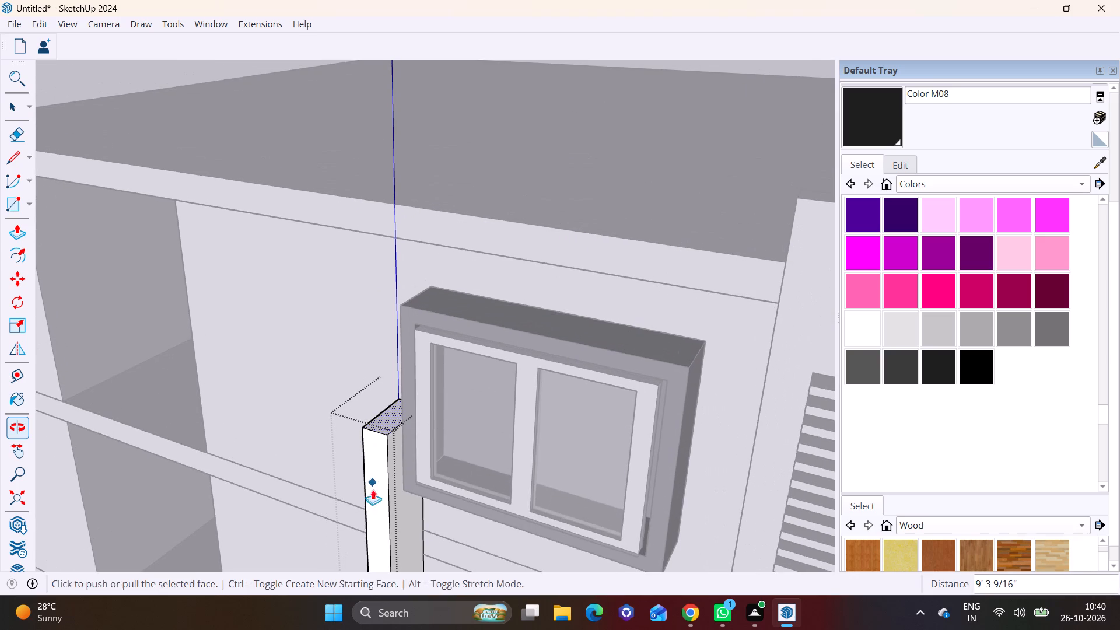
{"action": "left_click_drag", "start_coordinate": [387, 423], "coordinate": [386, 275]}
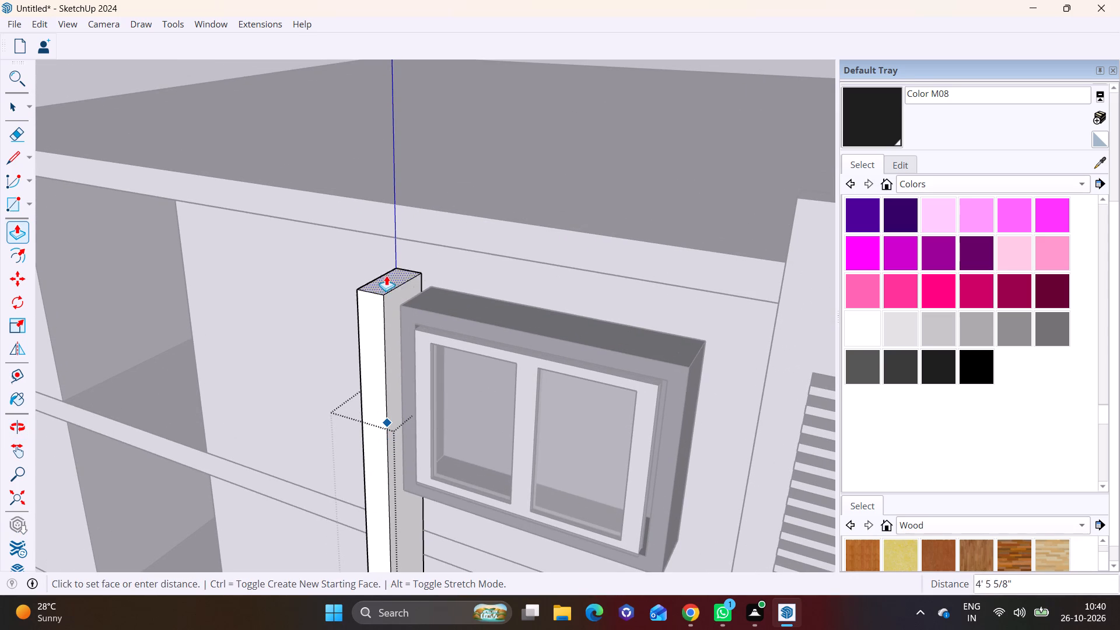
{"action": "left_click_drag", "start_coordinate": [386, 275], "coordinate": [387, 169]}
{"action": "left_click_drag", "start_coordinate": [391, 211], "coordinate": [379, 94]}
{"action": "left_click", "coordinate": [379, 94]}
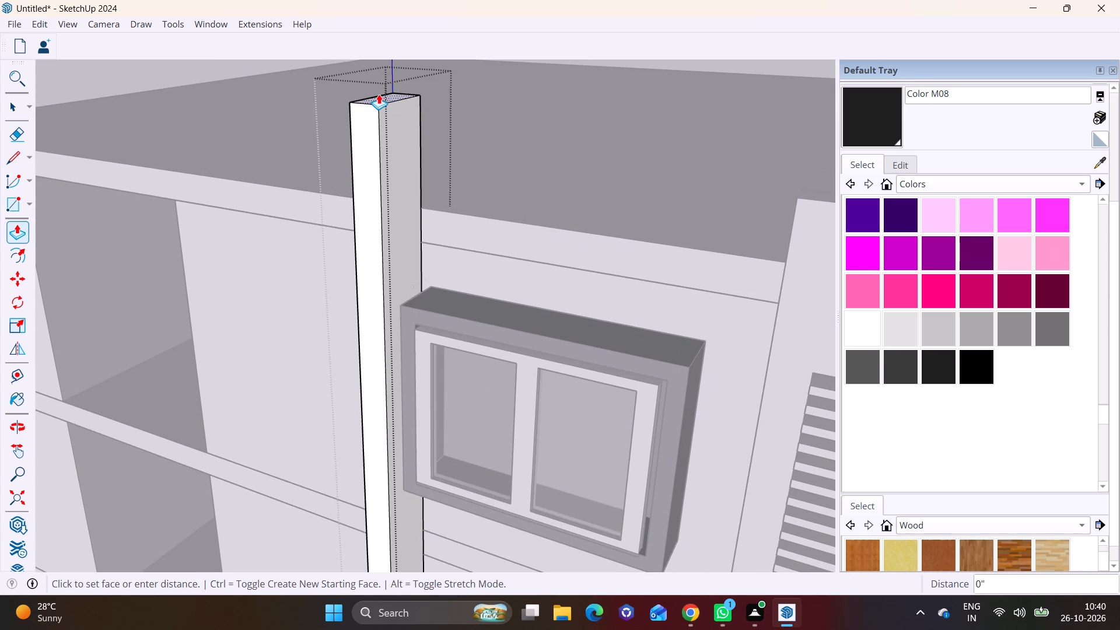
{"action": "left_click", "coordinate": [403, 117]}
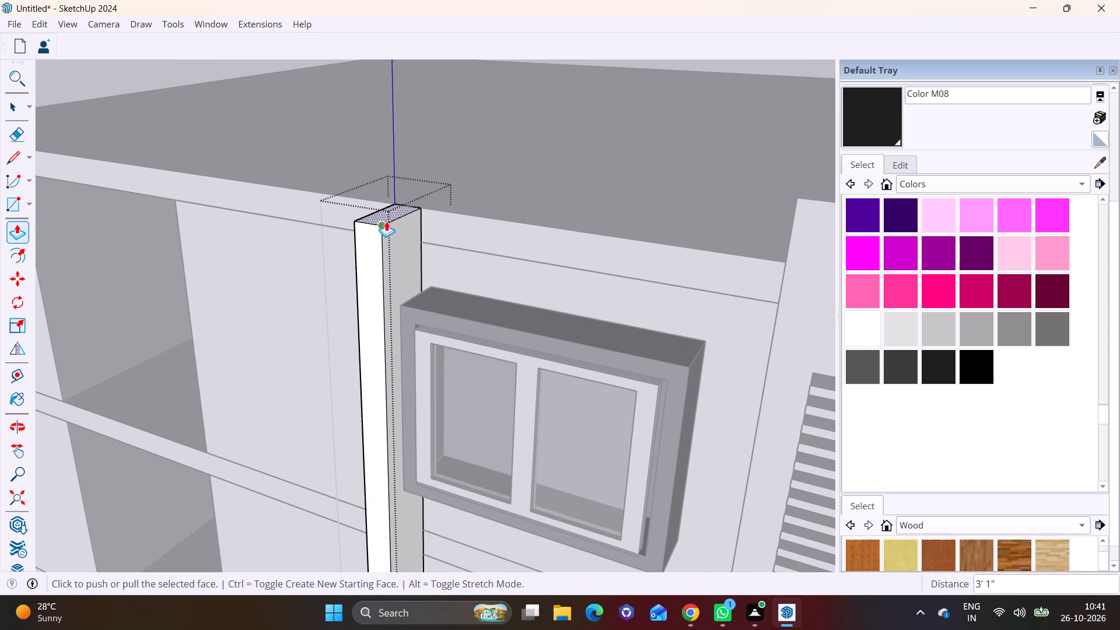
{"action": "left_click_drag", "start_coordinate": [394, 216], "coordinate": [400, 143]}
{"action": "left_click", "coordinate": [401, 142]}
Extend the slim pillar's bottom face down to the base of the building and close the group.
{"action": "scroll", "coordinate": [362, 410], "scroll_direction": "down", "scroll_amount": 6}
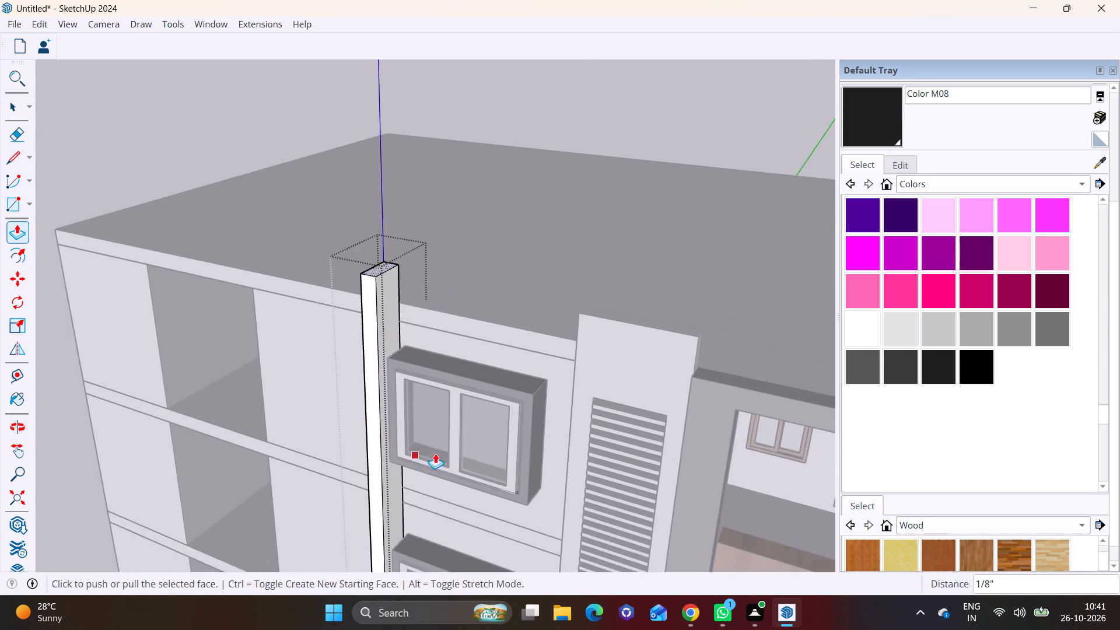
{"action": "middle_click_drag", "start_coordinate": [463, 438], "coordinate": [503, 132], "text": "shift"}
{"action": "middle_click_drag", "start_coordinate": [530, 448], "coordinate": [547, 282]}
{"action": "middle_click_drag", "start_coordinate": [490, 534], "coordinate": [506, 287]}
{"action": "scroll", "coordinate": [437, 484], "scroll_direction": "up", "scroll_amount": 5}
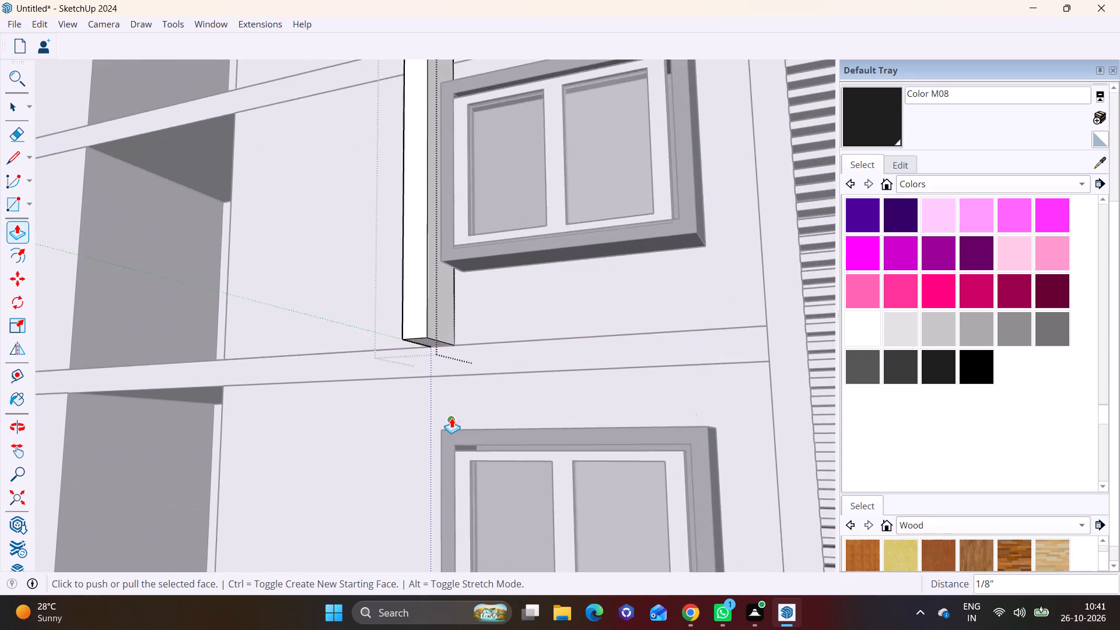
{"action": "middle_click_drag", "start_coordinate": [452, 418], "coordinate": [471, 285], "text": "shift"}
{"action": "scroll", "coordinate": [455, 267], "scroll_direction": "up", "scroll_amount": 3}
{"action": "key", "text": "space"}
{"action": "left_click", "coordinate": [457, 185]}
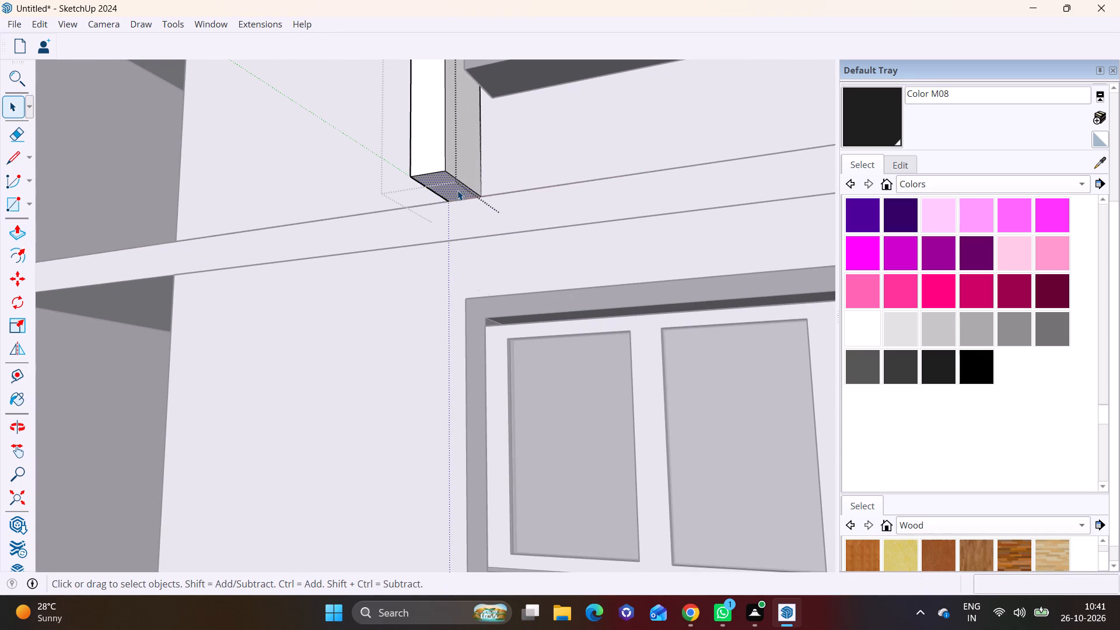
{"action": "left_click", "coordinate": [22, 235]}
{"action": "left_click_drag", "start_coordinate": [442, 190], "coordinate": [455, 317]}
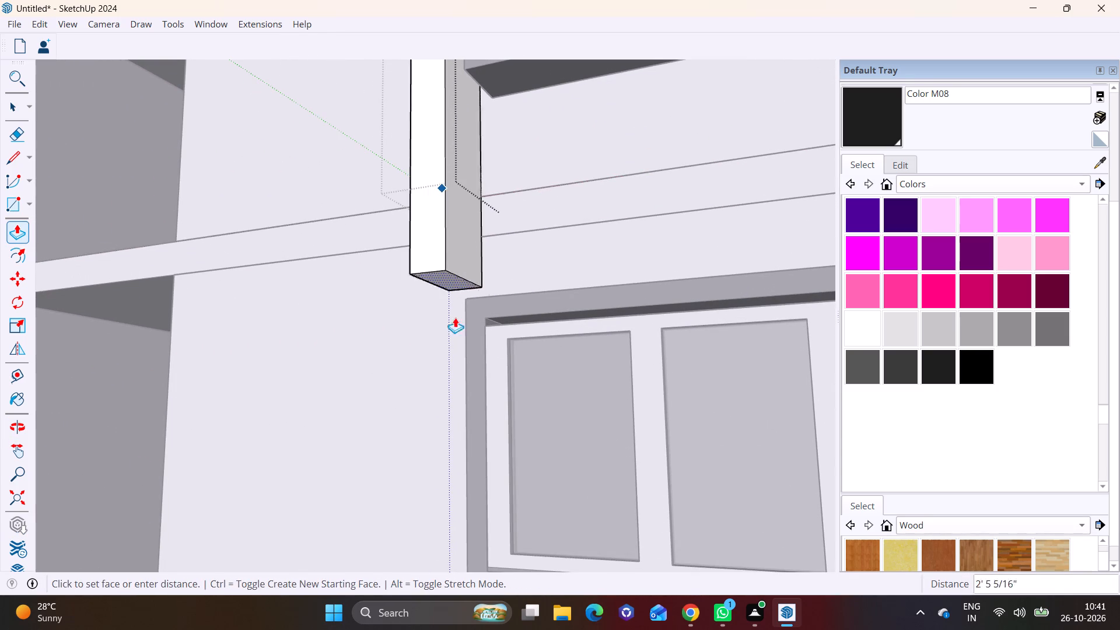
{"action": "left_click_drag", "start_coordinate": [455, 317], "coordinate": [453, 517]}
{"action": "scroll", "coordinate": [453, 517], "scroll_direction": "down", "scroll_amount": 3}
{"action": "middle_click_drag", "start_coordinate": [460, 516], "coordinate": [479, 304], "text": "shift"}
{"action": "scroll", "coordinate": [450, 339], "scroll_direction": "up", "scroll_amount": 2}
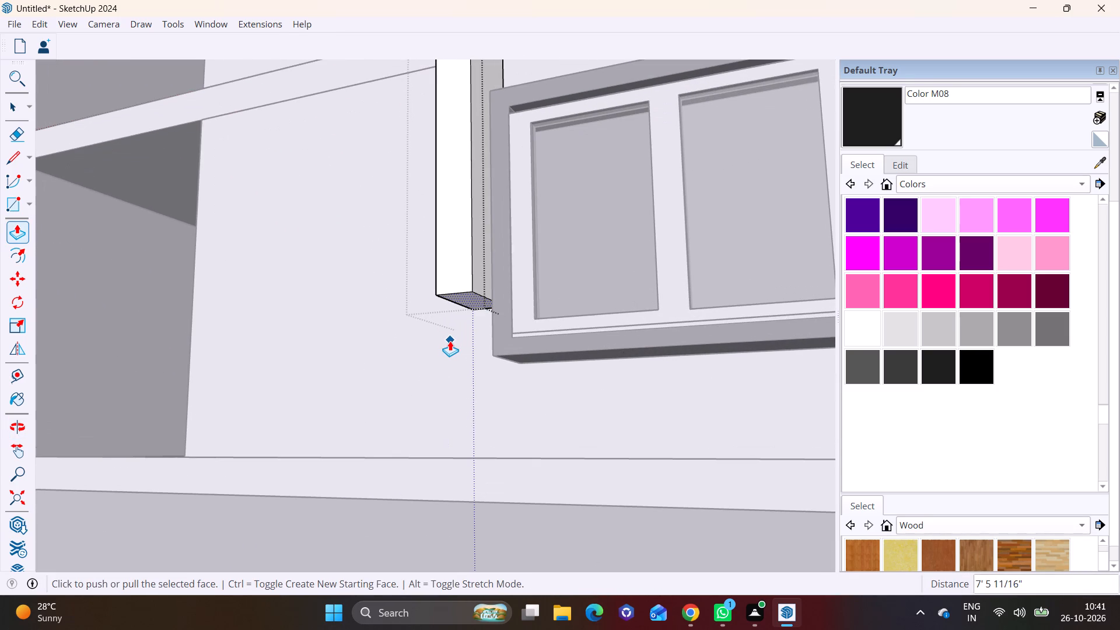
{"action": "scroll", "coordinate": [455, 359], "scroll_direction": "up", "scroll_amount": 3}
{"action": "middle_click_drag", "start_coordinate": [455, 359], "coordinate": [464, 280], "text": "shift"}
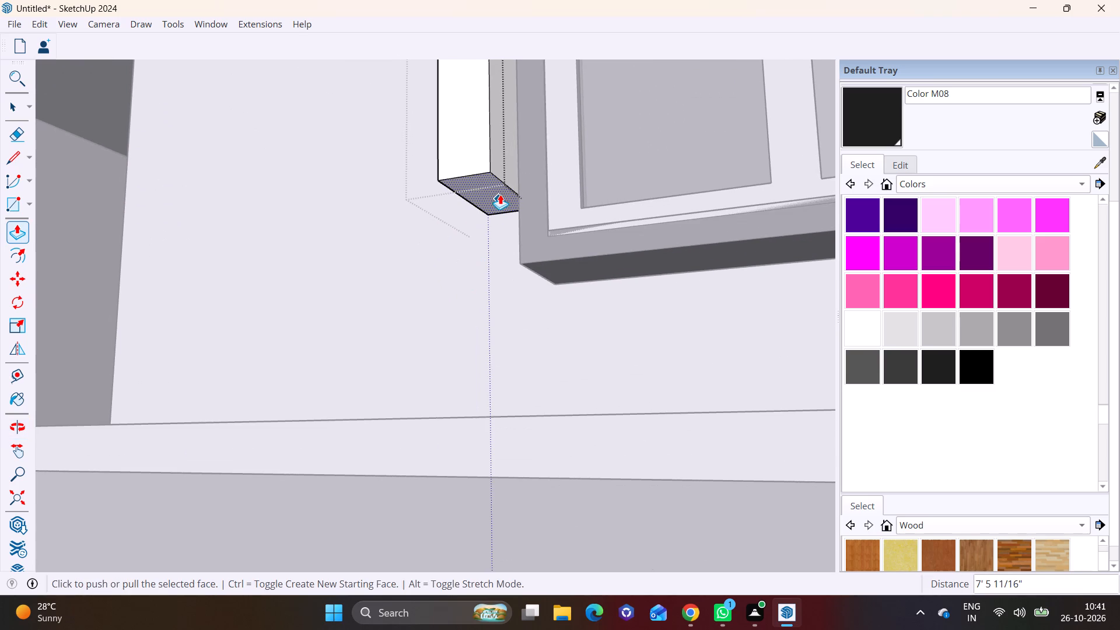
{"action": "left_click_drag", "start_coordinate": [489, 195], "coordinate": [477, 377]}
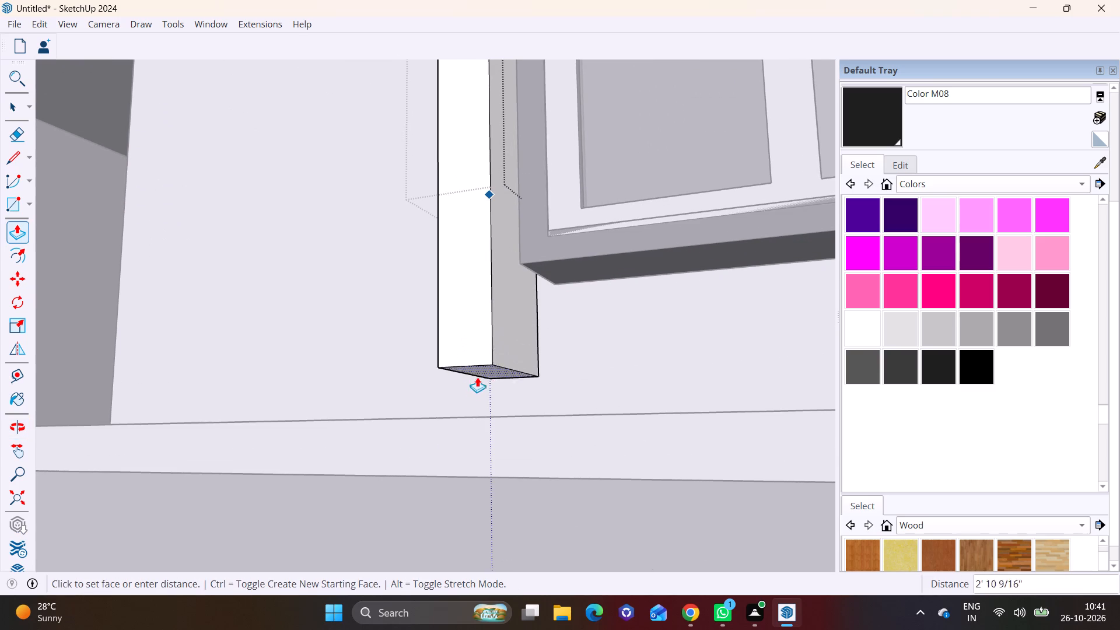
{"action": "left_click_drag", "start_coordinate": [477, 377], "coordinate": [478, 475]}
{"action": "key", "text": "space"}
{"action": "left_click", "coordinate": [412, 491]}
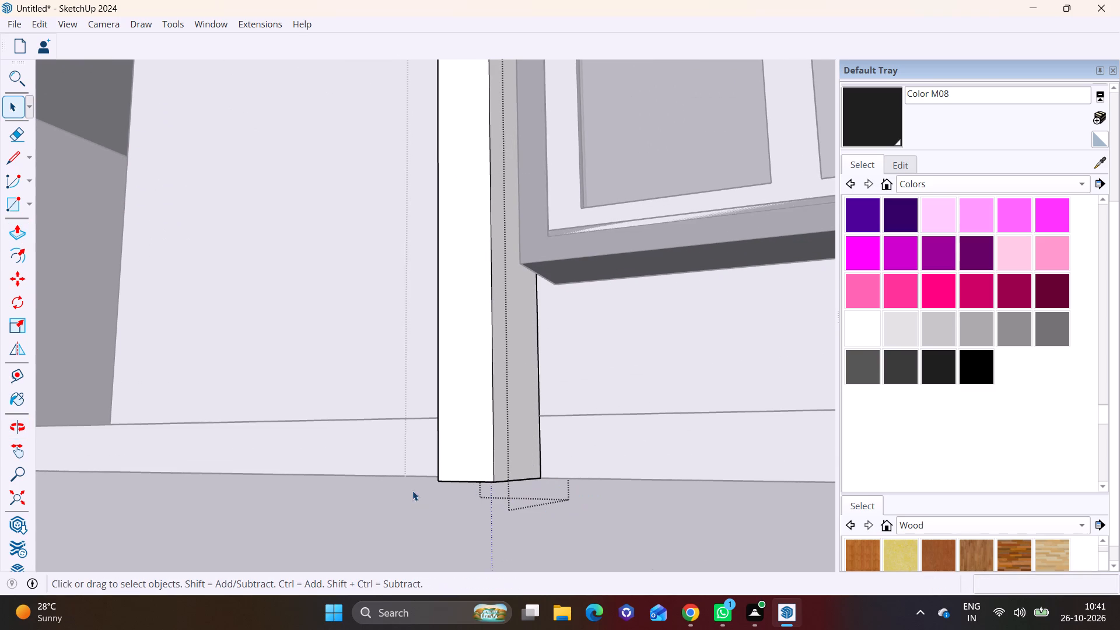
{"action": "scroll", "coordinate": [414, 491], "scroll_direction": "down", "scroll_amount": 4}
{"action": "left_click", "coordinate": [352, 523]}
Draw a rectangle on the slim pillar's back face, covering its part above the roof down to the roof edge.
{"action": "scroll", "coordinate": [363, 488], "scroll_direction": "down", "scroll_amount": 4}
{"action": "middle_click_drag", "start_coordinate": [418, 421], "coordinate": [448, 528]}
{"action": "scroll", "coordinate": [471, 358], "scroll_direction": "down", "scroll_amount": 8}
{"action": "scroll", "coordinate": [425, 349], "scroll_direction": "down", "scroll_amount": 10}
{"action": "middle_click_drag", "start_coordinate": [433, 304], "coordinate": [425, 367], "text": "shift"}
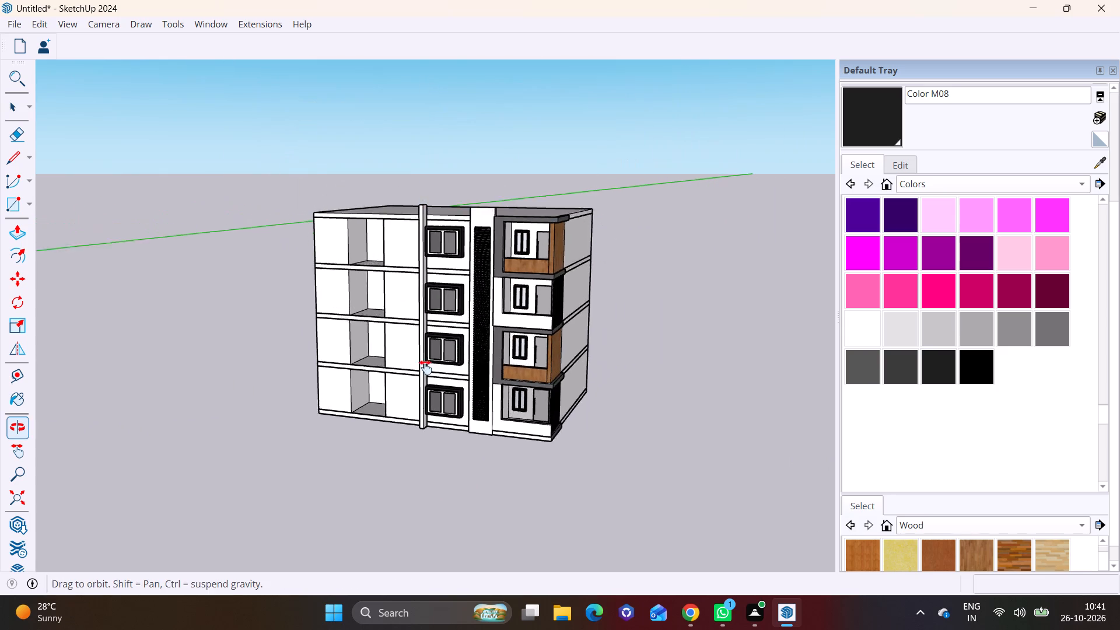
{"action": "middle_click_drag", "start_coordinate": [425, 367], "coordinate": [411, 443], "text": "shift"}
{"action": "scroll", "coordinate": [393, 283], "scroll_direction": "up", "scroll_amount": 5}
{"action": "middle_click_drag", "start_coordinate": [438, 276], "coordinate": [197, 351]}
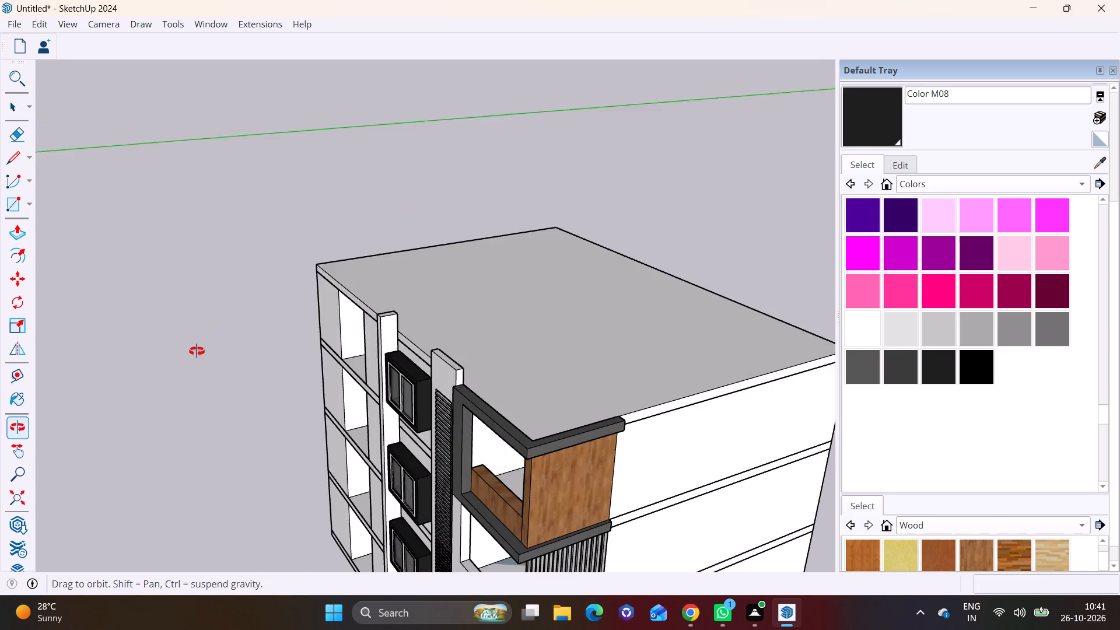
{"action": "middle_click_drag", "start_coordinate": [197, 351], "coordinate": [195, 353]}
{"action": "middle_click_drag", "start_coordinate": [485, 347], "coordinate": [306, 322]}
{"action": "scroll", "coordinate": [403, 292], "scroll_direction": "up", "scroll_amount": 5}
{"action": "middle_click_drag", "start_coordinate": [435, 319], "coordinate": [335, 308]}
{"action": "scroll", "coordinate": [383, 294], "scroll_direction": "up", "scroll_amount": 10}
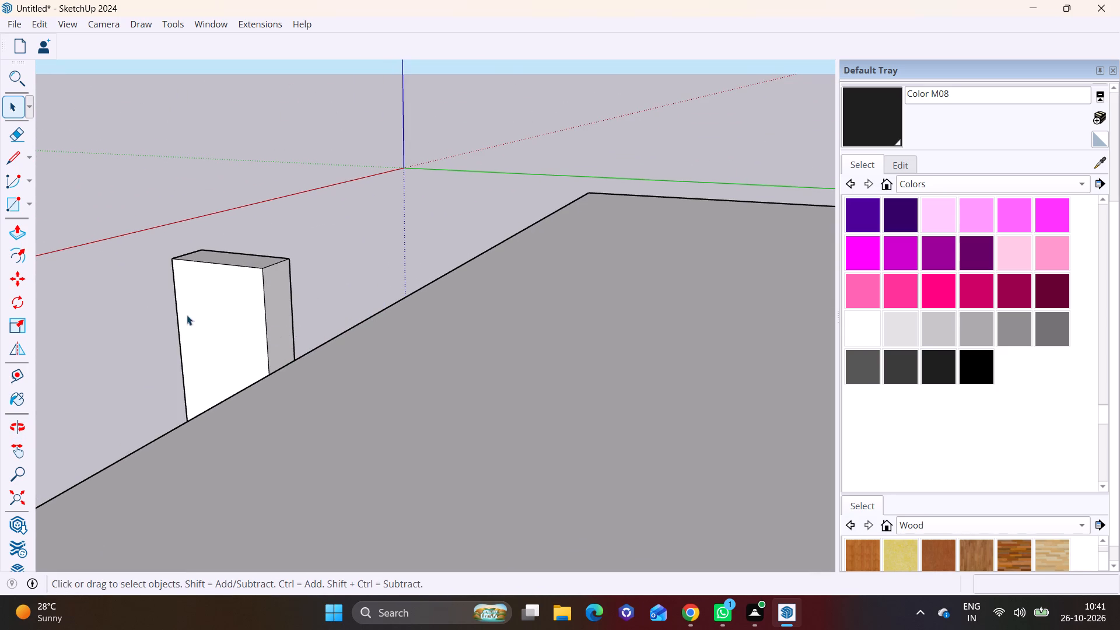
{"action": "left_click", "coordinate": [24, 204]}
{"action": "left_click", "coordinate": [28, 226]}
{"action": "middle_click_drag", "start_coordinate": [318, 314], "coordinate": [229, 329]}
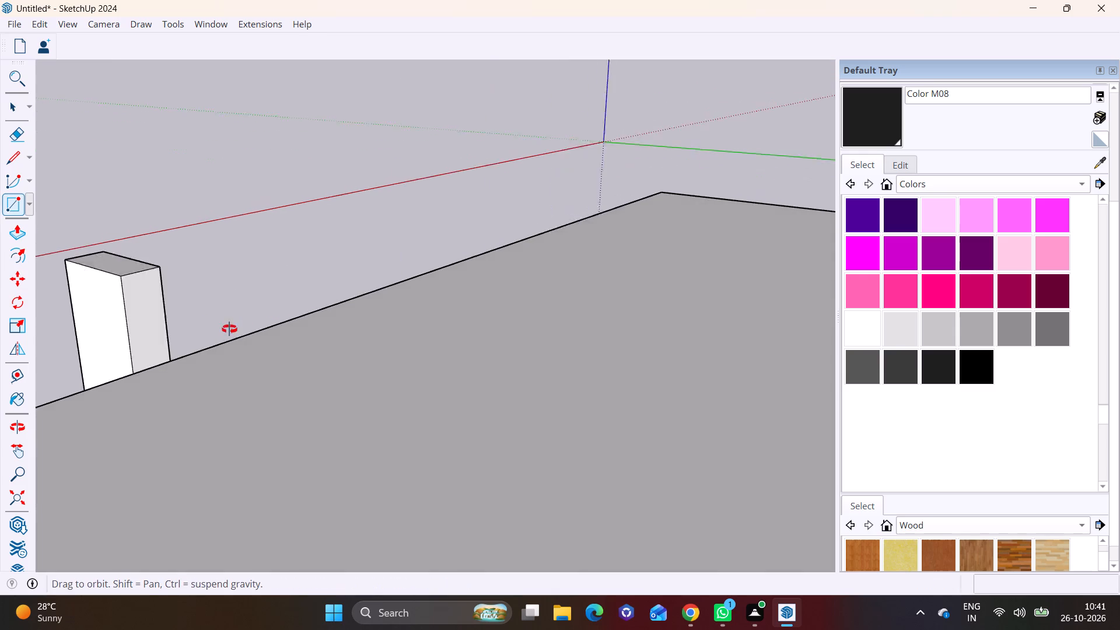
{"action": "middle_click_drag", "start_coordinate": [229, 329], "coordinate": [192, 336]}
{"action": "left_click", "coordinate": [74, 282]}
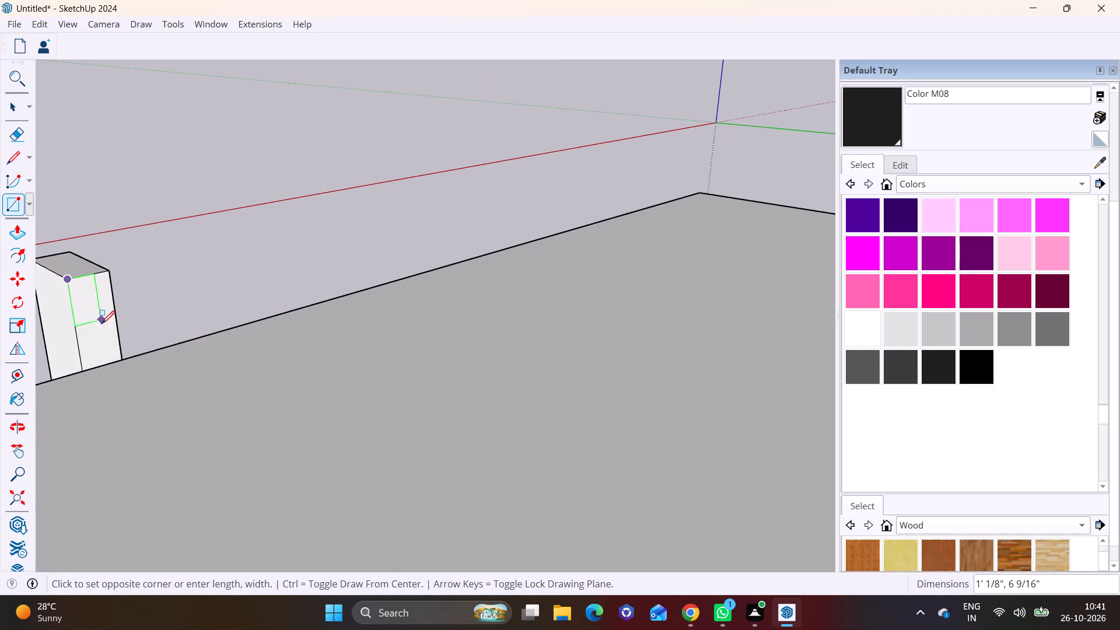
{"action": "left_click", "coordinate": [120, 360]}
Pull the rectangle behind the slim pillar back across the roof to form a low beam.
{"action": "key", "text": "space"}
{"action": "left_click", "coordinate": [100, 320]}
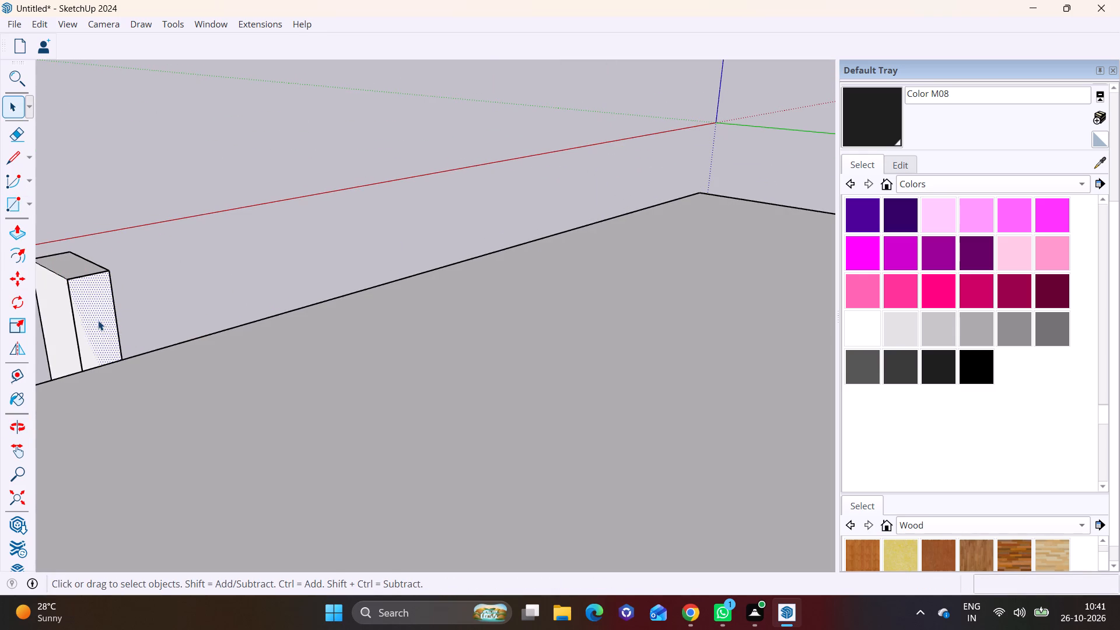
{"action": "left_click", "coordinate": [14, 232]}
{"action": "left_click", "coordinate": [91, 300]}
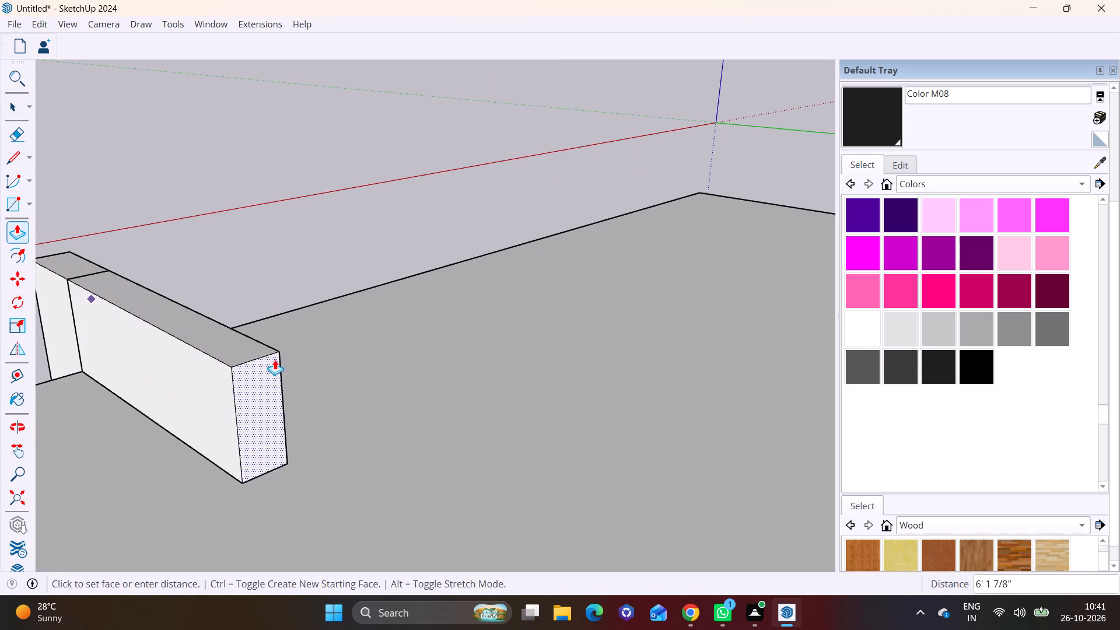
{"action": "left_click", "coordinate": [349, 362]}
{"action": "key", "text": "space"}
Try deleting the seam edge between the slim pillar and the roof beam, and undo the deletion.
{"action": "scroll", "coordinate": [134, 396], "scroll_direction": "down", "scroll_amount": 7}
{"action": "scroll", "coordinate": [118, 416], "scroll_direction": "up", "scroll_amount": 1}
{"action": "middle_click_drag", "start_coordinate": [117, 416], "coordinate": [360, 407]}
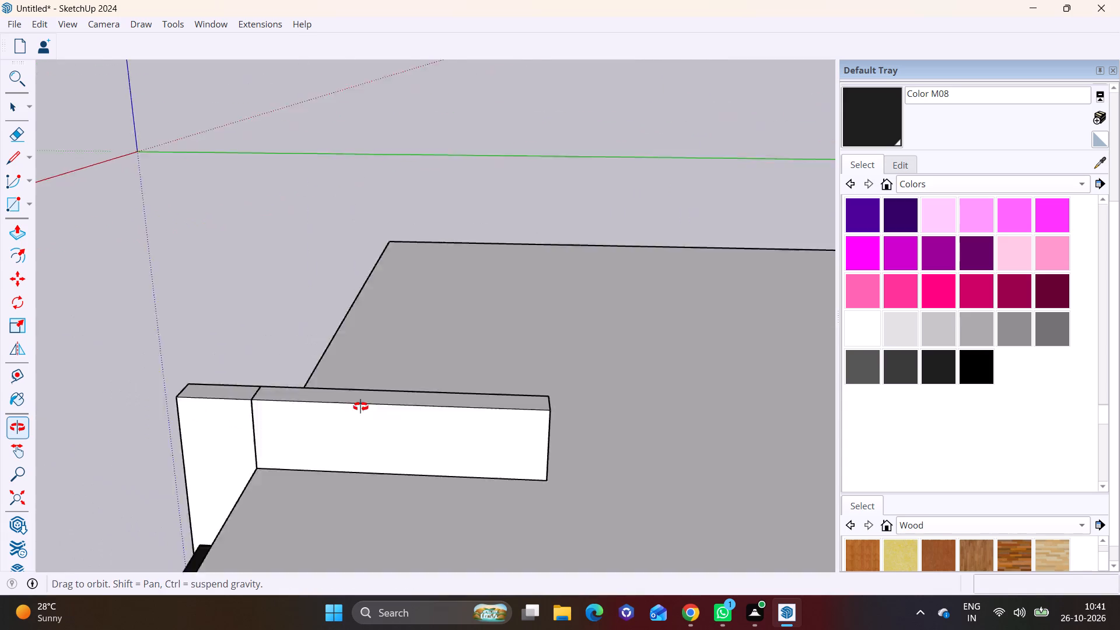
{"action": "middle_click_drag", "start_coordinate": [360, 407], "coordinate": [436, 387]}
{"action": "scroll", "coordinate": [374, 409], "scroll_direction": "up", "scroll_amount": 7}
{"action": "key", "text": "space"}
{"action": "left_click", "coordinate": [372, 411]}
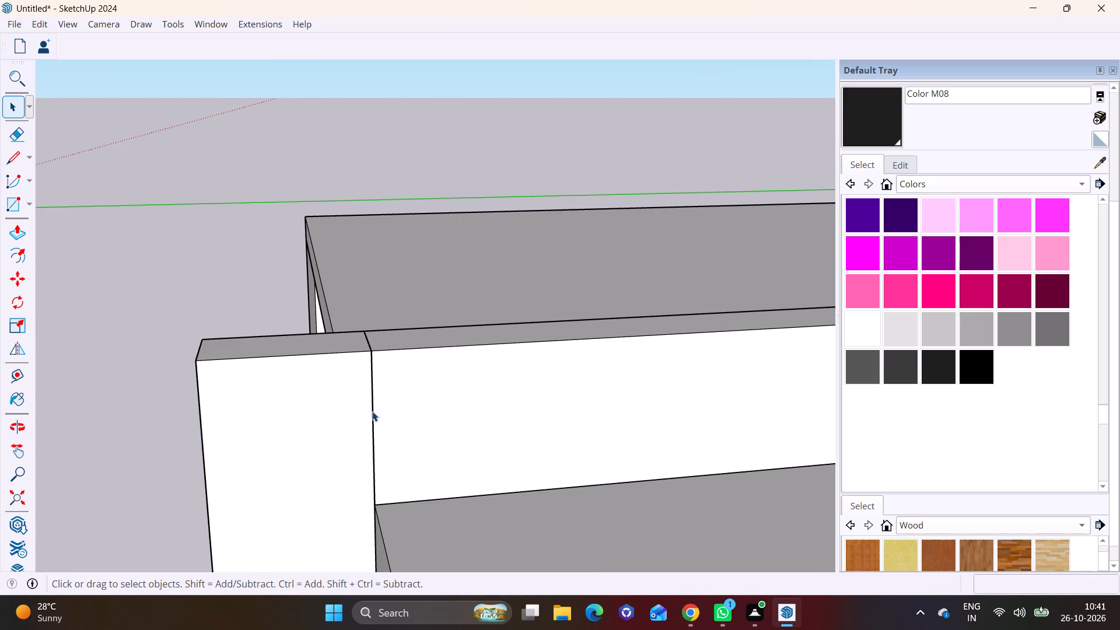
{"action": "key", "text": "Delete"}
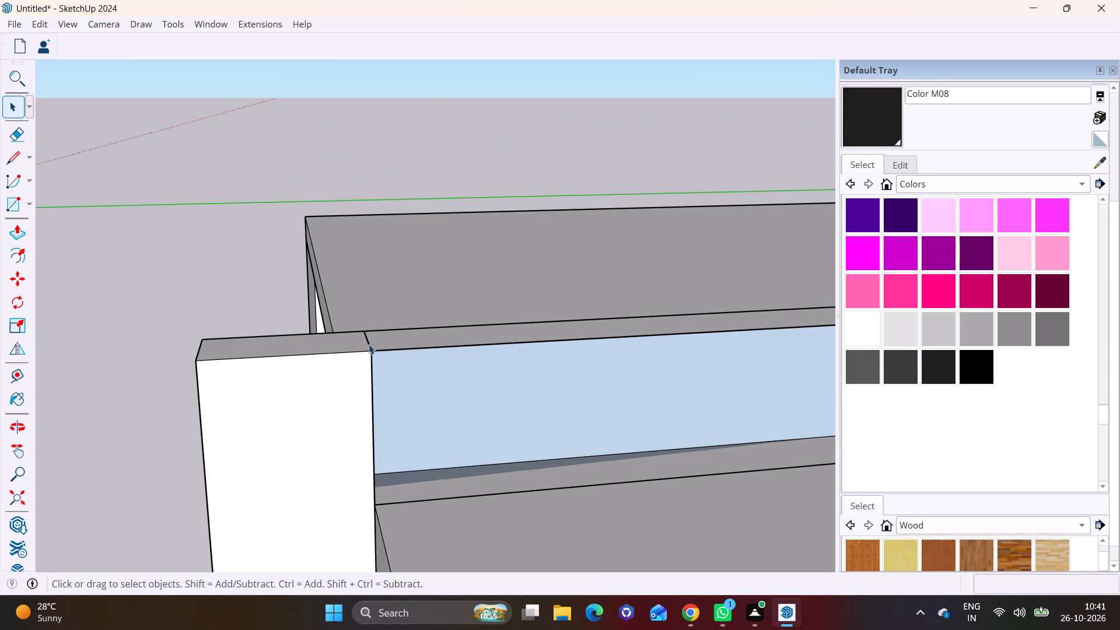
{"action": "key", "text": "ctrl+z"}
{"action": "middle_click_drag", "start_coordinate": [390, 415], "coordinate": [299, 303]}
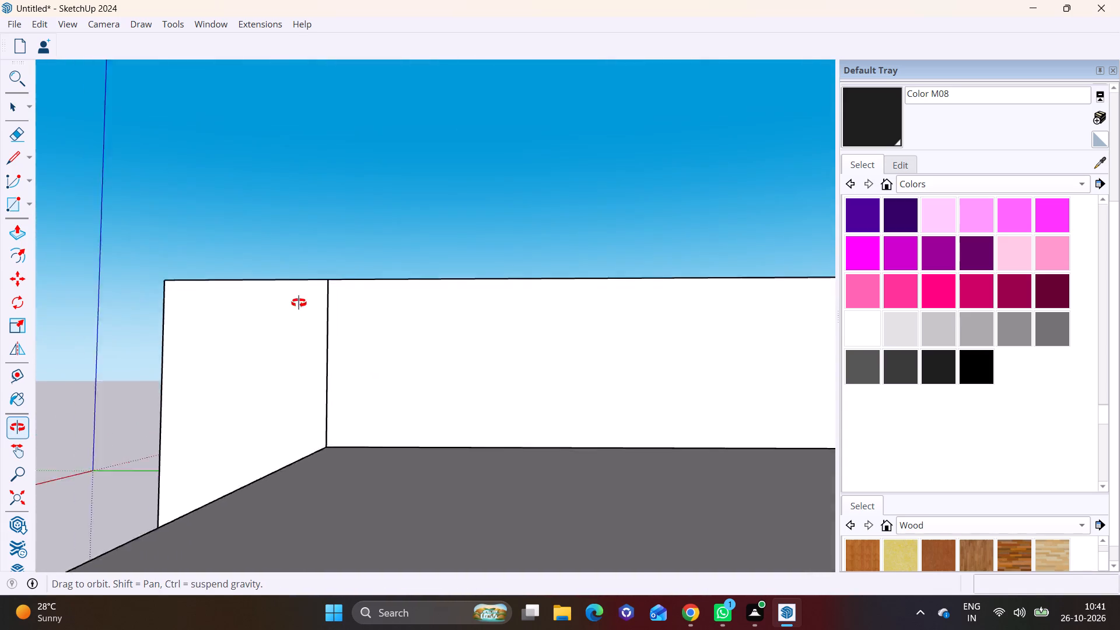
Undo the roof beam pulled back from the slim pillar.
{"action": "middle_click_drag", "start_coordinate": [299, 303], "coordinate": [128, 379]}
{"action": "scroll", "coordinate": [245, 367], "scroll_direction": "down", "scroll_amount": 8}
{"action": "middle_click_drag", "start_coordinate": [332, 424], "coordinate": [571, 471]}
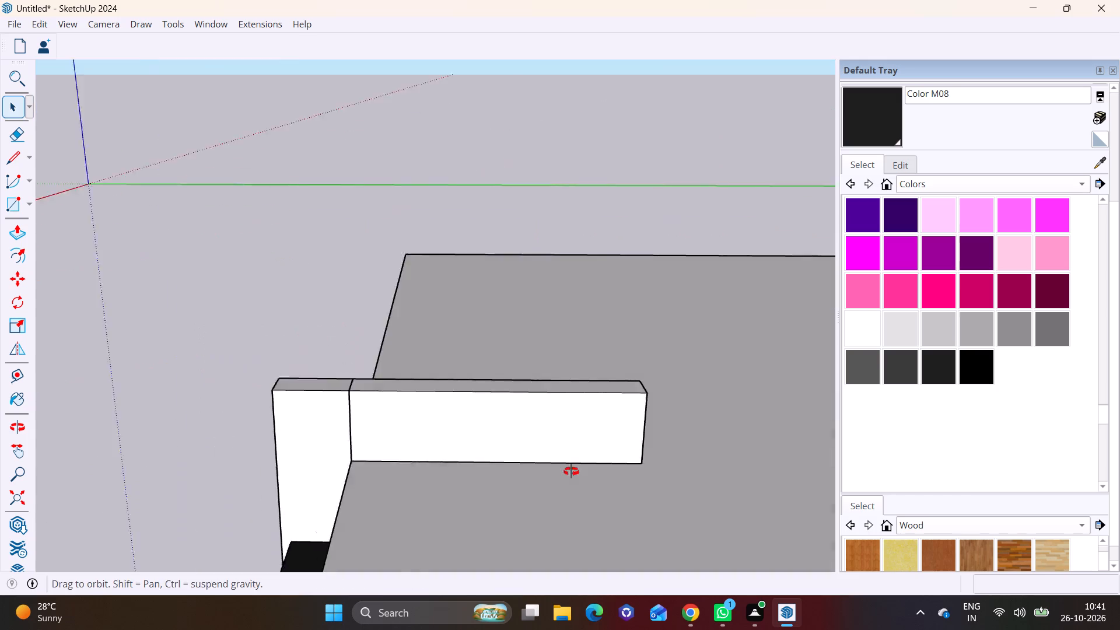
{"action": "middle_click_drag", "start_coordinate": [571, 471], "coordinate": [782, 454]}
{"action": "scroll", "coordinate": [595, 432], "scroll_direction": "down", "scroll_amount": 5}
{"action": "middle_click_drag", "start_coordinate": [587, 441], "coordinate": [529, 316], "text": "shift"}
{"action": "middle_click_drag", "start_coordinate": [537, 483], "coordinate": [557, 332]}
{"action": "scroll", "coordinate": [520, 386], "scroll_direction": "up", "scroll_amount": 4}
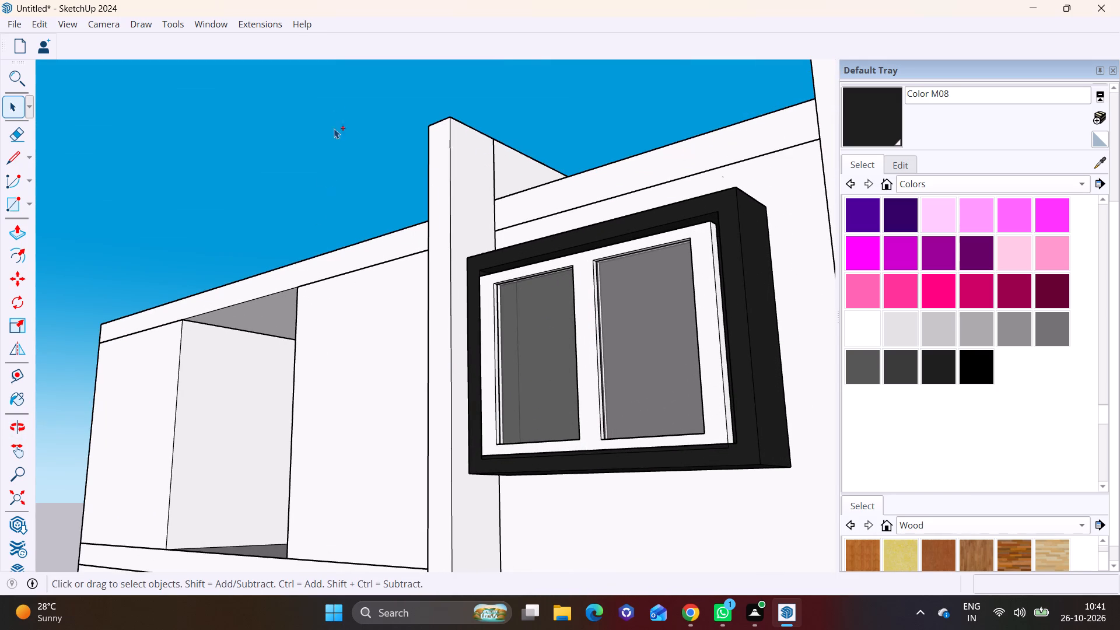
{"action": "key", "text": "ctrl+z"}
Draw a rectangle about 9 9/16" by 5' 7 3/4" on the roof, running back from the slim pillar at its full width.
{"action": "scroll", "coordinate": [534, 159], "scroll_direction": "up", "scroll_amount": 1}
{"action": "middle_click_drag", "start_coordinate": [474, 223], "coordinate": [314, 422]}
{"action": "middle_click_drag", "start_coordinate": [293, 380], "coordinate": [0, 384]}
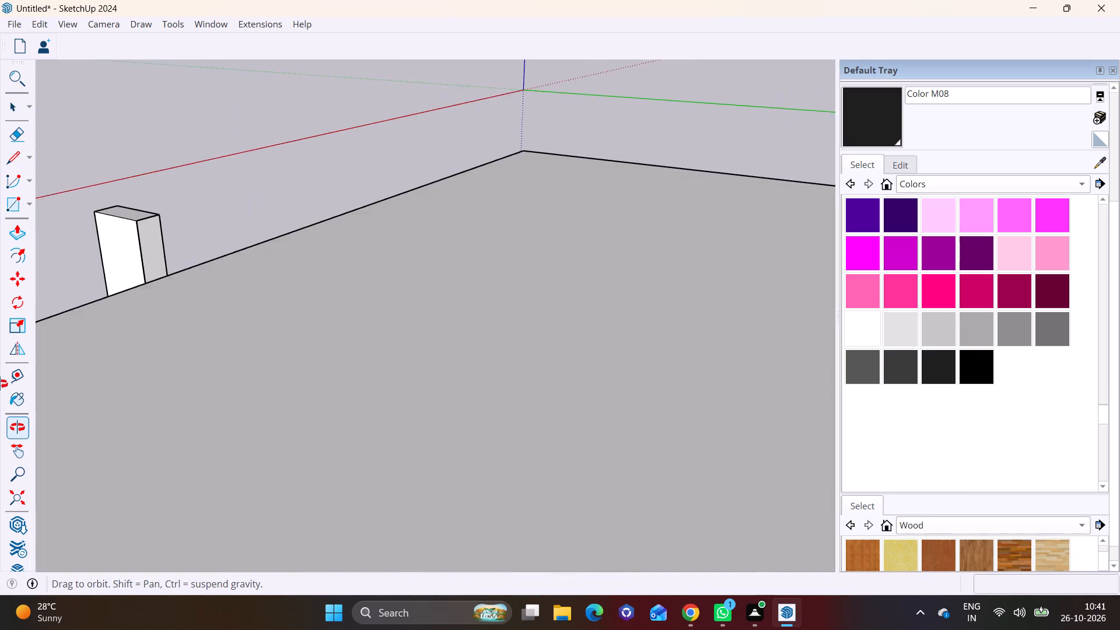
{"action": "middle_click_drag", "start_coordinate": [0, 384], "coordinate": [152, 475]}
{"action": "scroll", "coordinate": [176, 436], "scroll_direction": "up", "scroll_amount": 6}
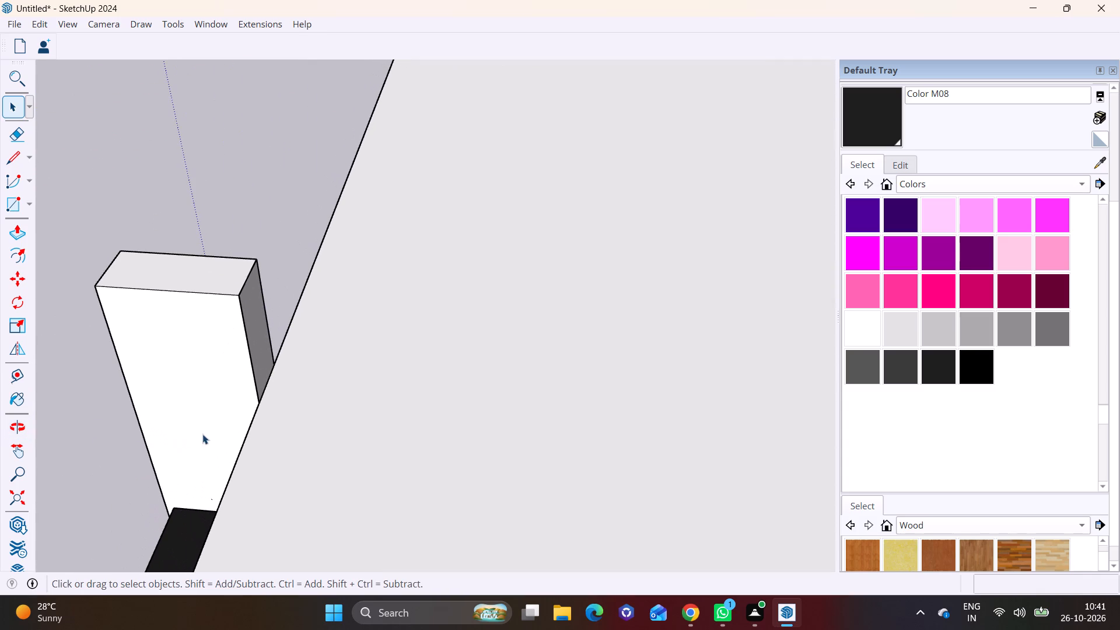
{"action": "left_click", "coordinate": [27, 201]}
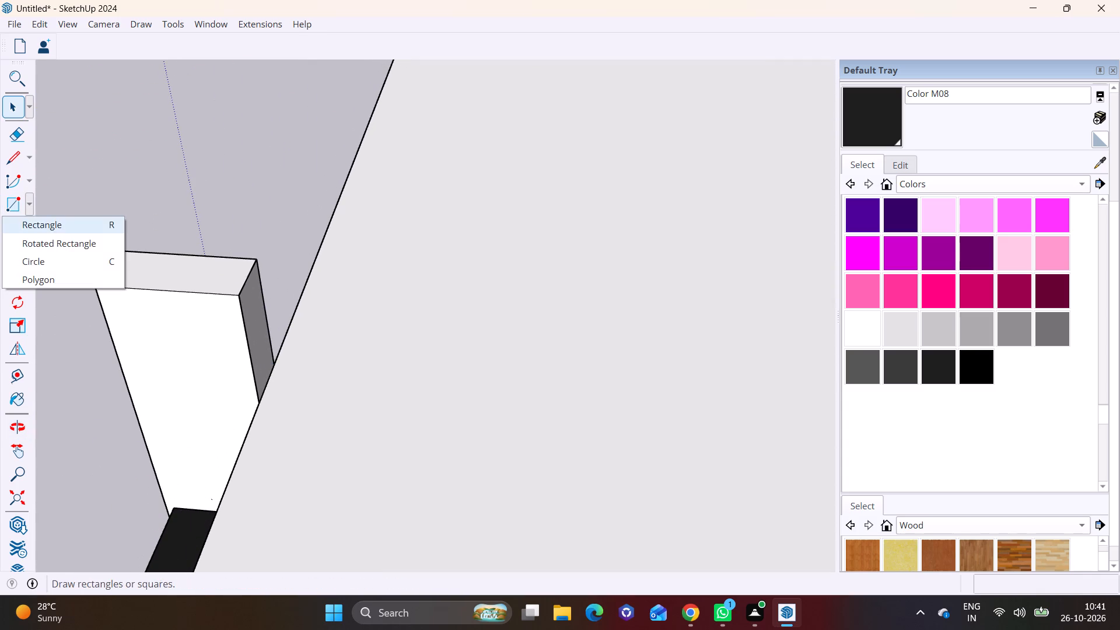
{"action": "left_click", "coordinate": [34, 219]}
{"action": "left_click", "coordinate": [275, 364]}
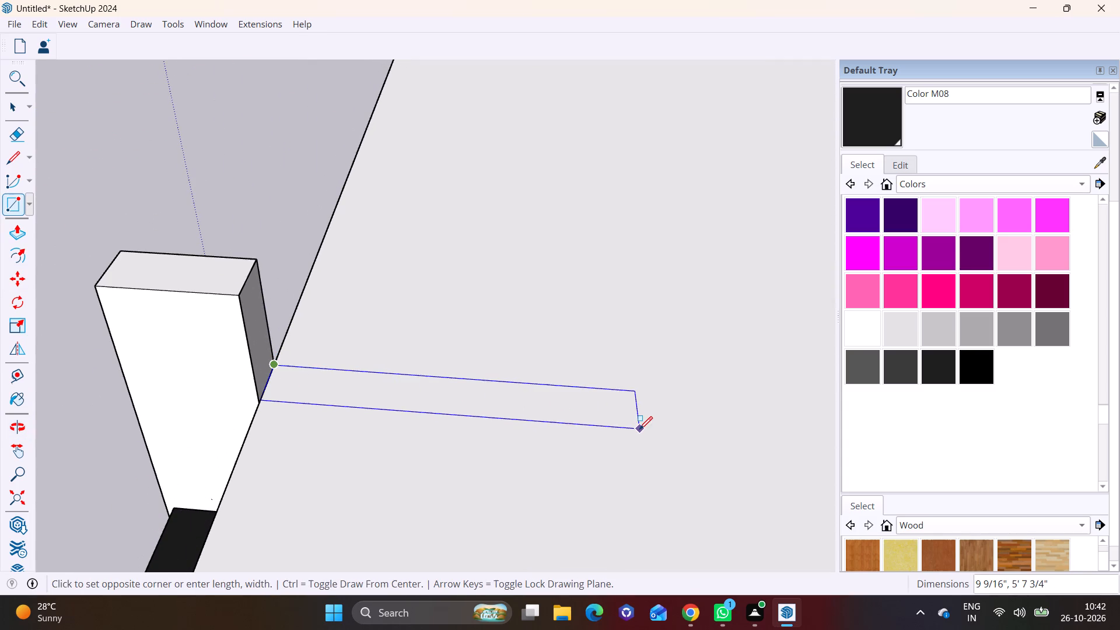
{"action": "left_click", "coordinate": [639, 429]}
{"action": "key", "text": "space"}
Pull the roof rectangle up about 2' 3/8" to the top of the slim pillar.
{"action": "left_click", "coordinate": [485, 391]}
{"action": "left_click", "coordinate": [14, 225]}
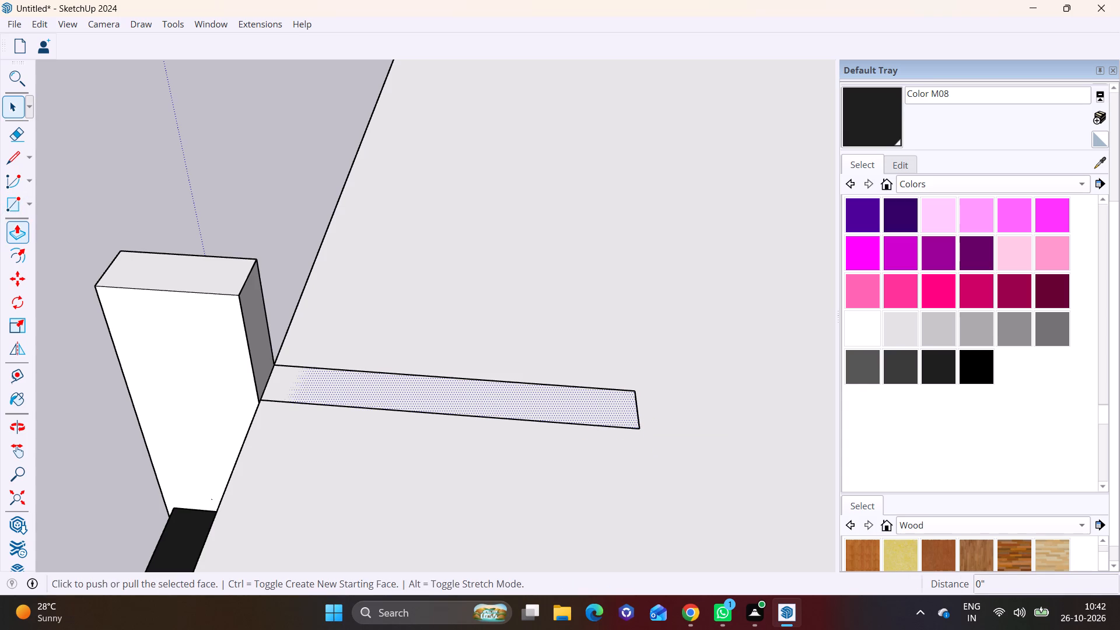
{"action": "left_click", "coordinate": [315, 390]}
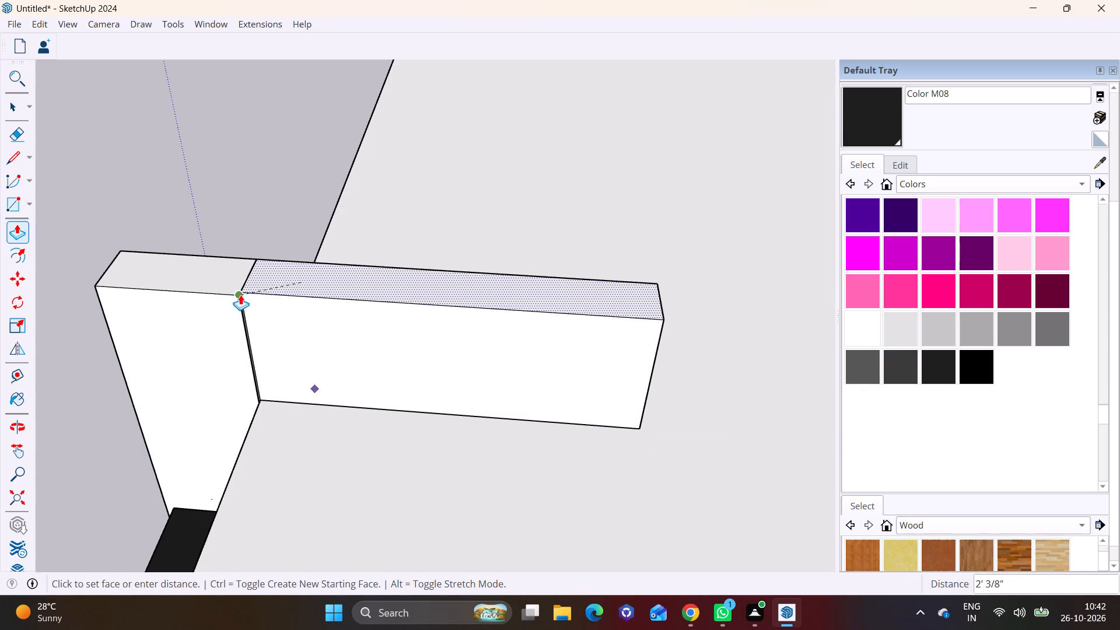
{"action": "left_click", "coordinate": [240, 295]}
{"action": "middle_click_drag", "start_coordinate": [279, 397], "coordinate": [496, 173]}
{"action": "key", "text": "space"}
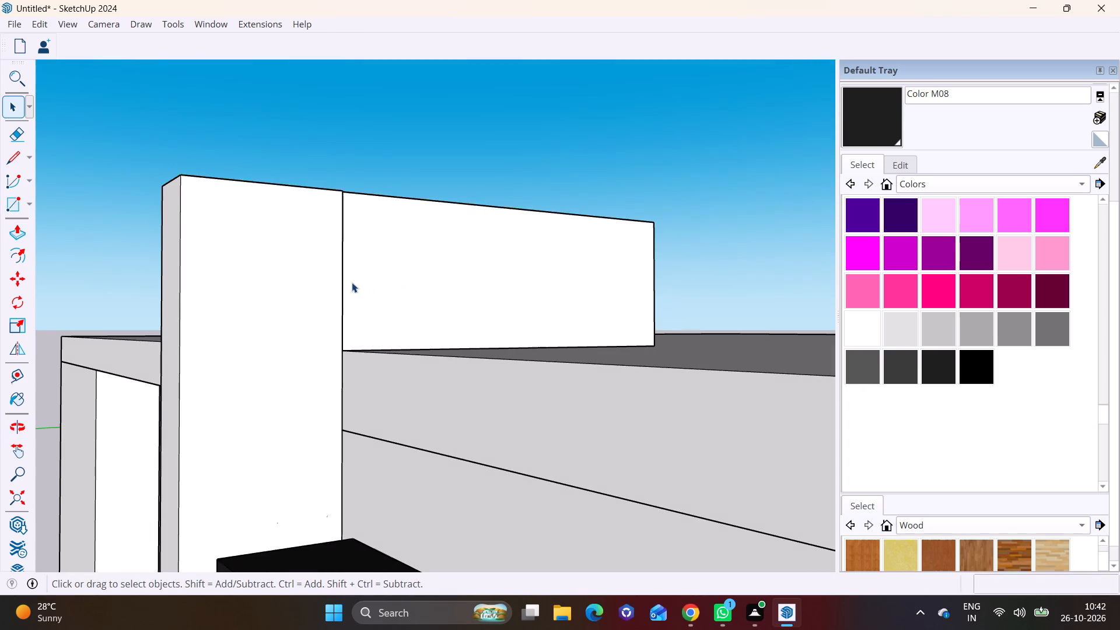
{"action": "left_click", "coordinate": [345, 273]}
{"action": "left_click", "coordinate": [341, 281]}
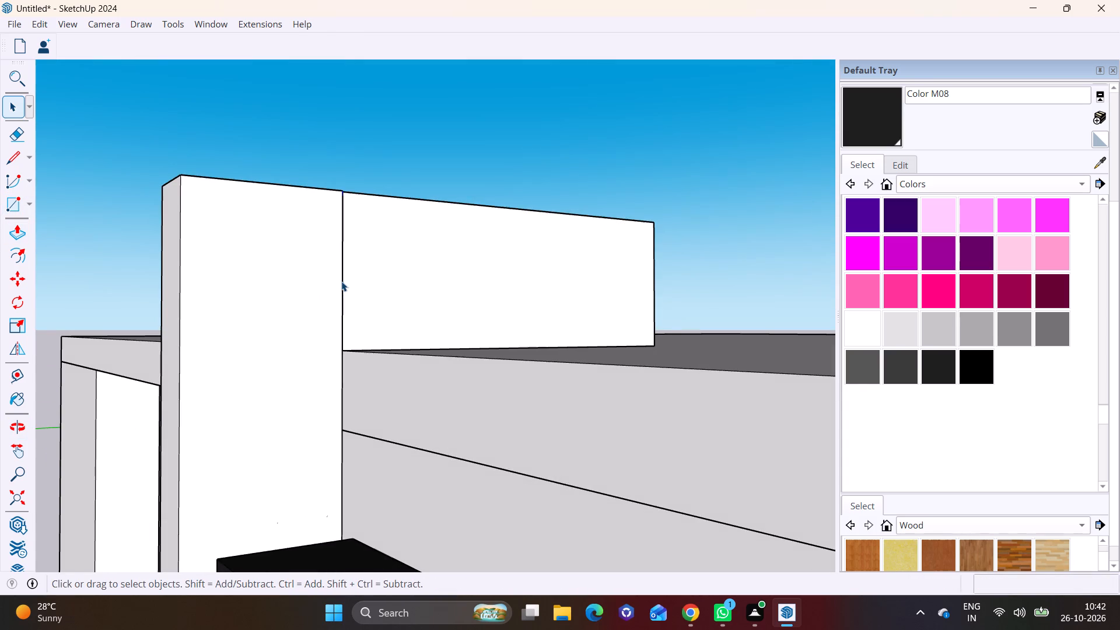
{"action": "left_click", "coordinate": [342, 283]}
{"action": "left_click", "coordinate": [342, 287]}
Examine the slim pillar, its roof beam and the blank top-floor wall beside the dark-framed window.
{"action": "scroll", "coordinate": [397, 357], "scroll_direction": "down", "scroll_amount": 5}
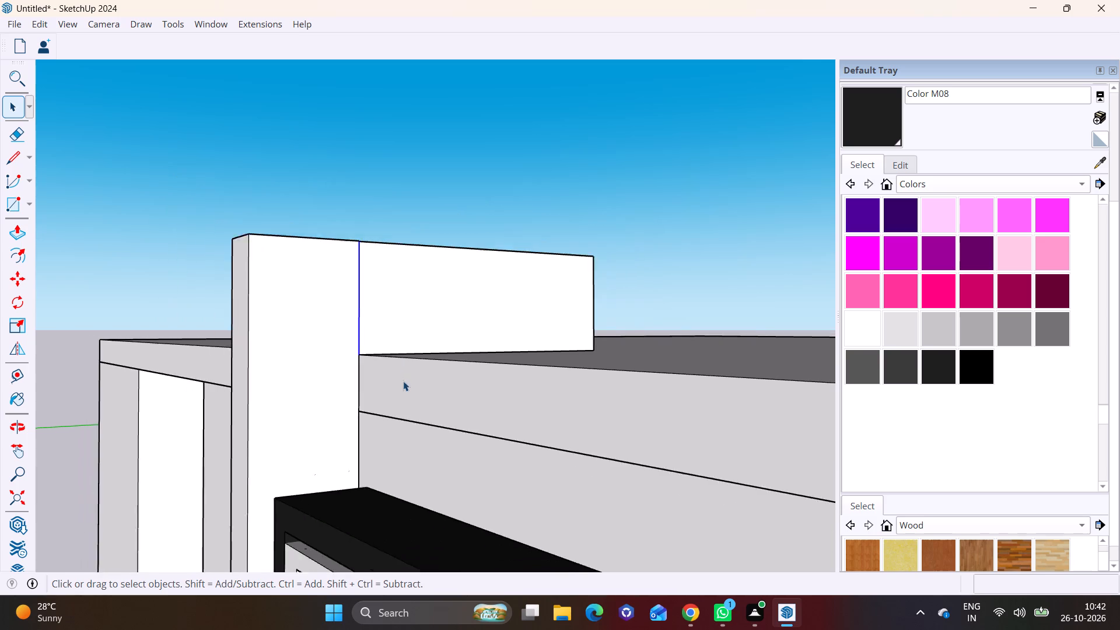
{"action": "scroll", "coordinate": [403, 381], "scroll_direction": "down", "scroll_amount": 8}
{"action": "scroll", "coordinate": [371, 421], "scroll_direction": "down", "scroll_amount": 6}
{"action": "middle_click_drag", "start_coordinate": [339, 444], "coordinate": [328, 334], "text": "shift"}
{"action": "middle_click_drag", "start_coordinate": [302, 410], "coordinate": [501, 400]}
{"action": "scroll", "coordinate": [373, 400], "scroll_direction": "up", "scroll_amount": 1}
{"action": "middle_click_drag", "start_coordinate": [366, 398], "coordinate": [466, 367], "text": "shift"}
{"action": "middle_click_drag", "start_coordinate": [376, 412], "coordinate": [533, 397]}
{"action": "middle_click_drag", "start_coordinate": [335, 404], "coordinate": [411, 388], "text": "shift"}
{"action": "middle_click_drag", "start_coordinate": [391, 384], "coordinate": [467, 386]}
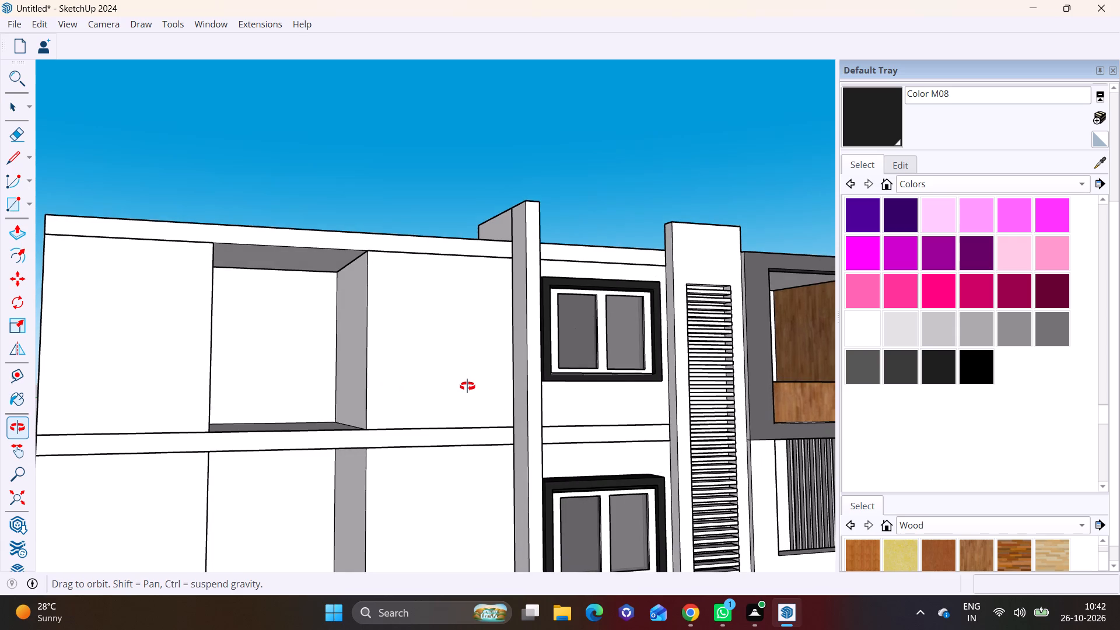
{"action": "middle_click_drag", "start_coordinate": [467, 386], "coordinate": [460, 400]}
{"action": "scroll", "coordinate": [449, 348], "scroll_direction": "up", "scroll_amount": 4}
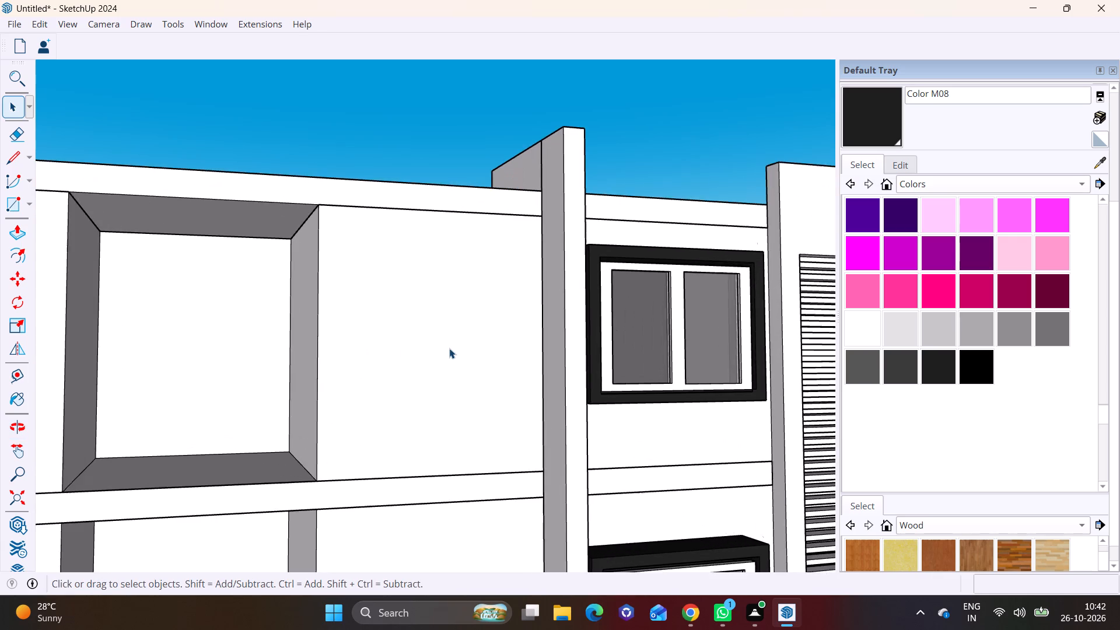
{"action": "scroll", "coordinate": [449, 348], "scroll_direction": "up", "scroll_amount": 2}
{"action": "middle_click_drag", "start_coordinate": [448, 349], "coordinate": [351, 365]}
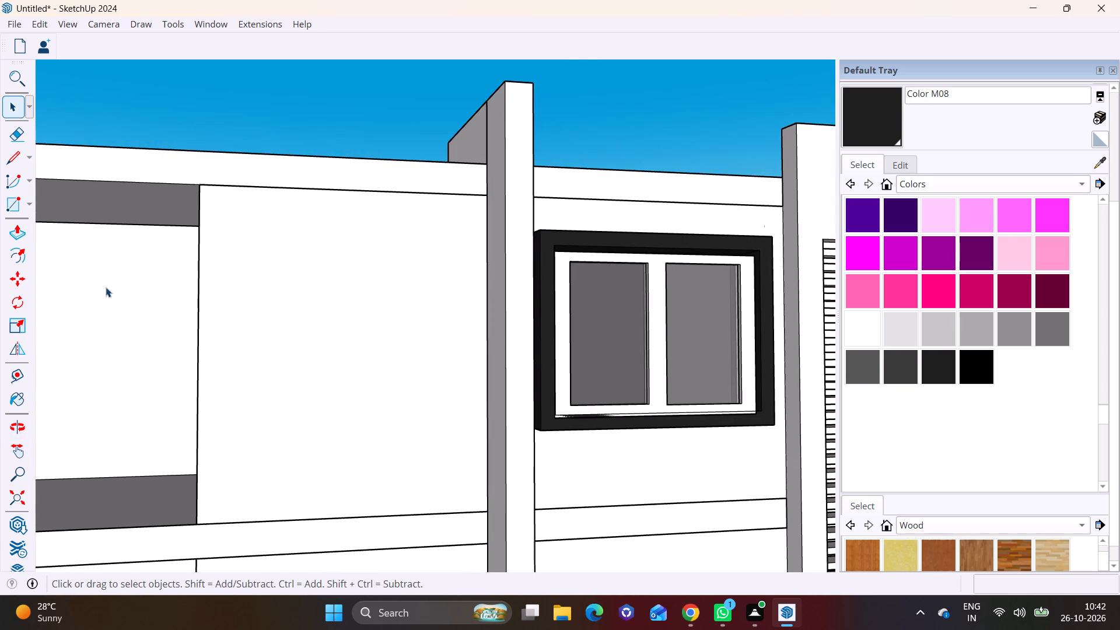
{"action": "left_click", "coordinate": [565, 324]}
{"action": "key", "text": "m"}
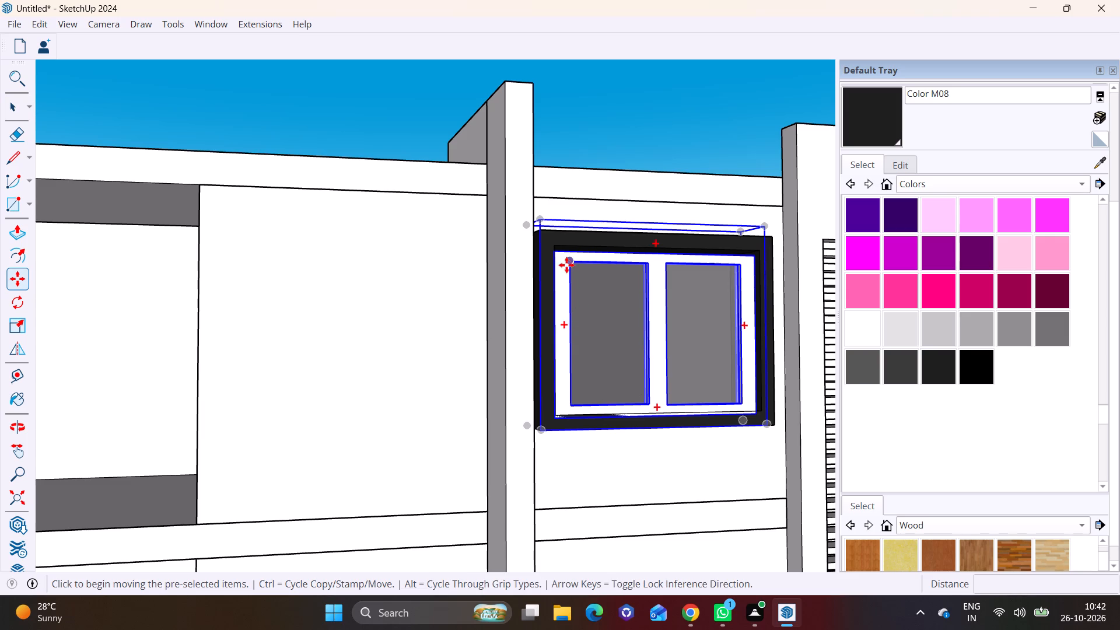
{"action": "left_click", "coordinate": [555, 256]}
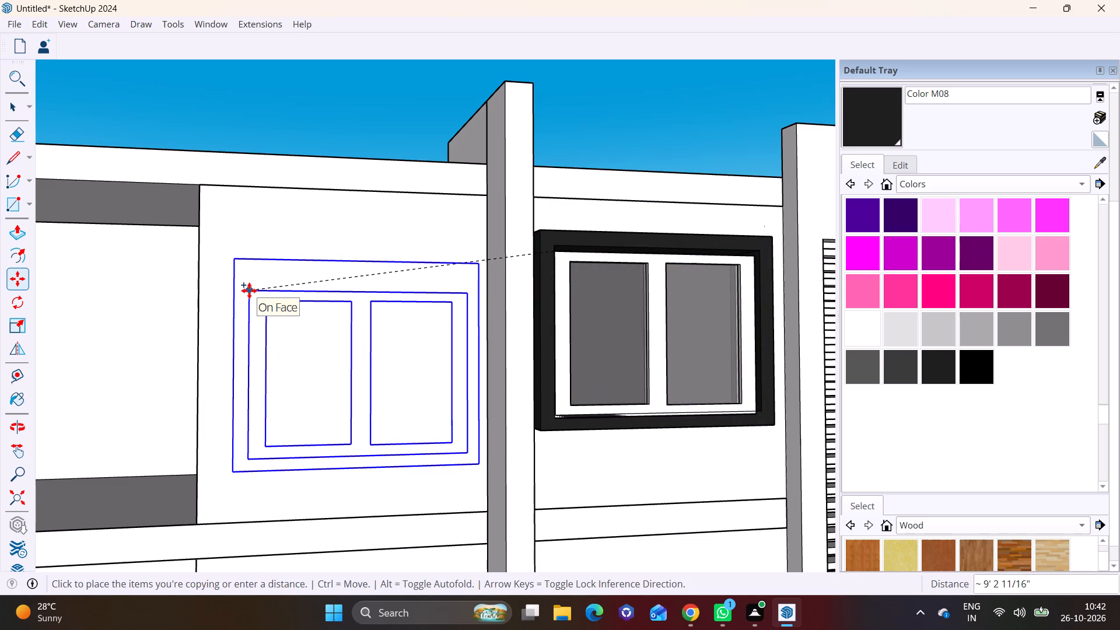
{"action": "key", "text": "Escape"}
Open 3D Warehouse and browse the window models for one suited to the facade.
{"action": "left_click", "coordinate": [202, 19]}
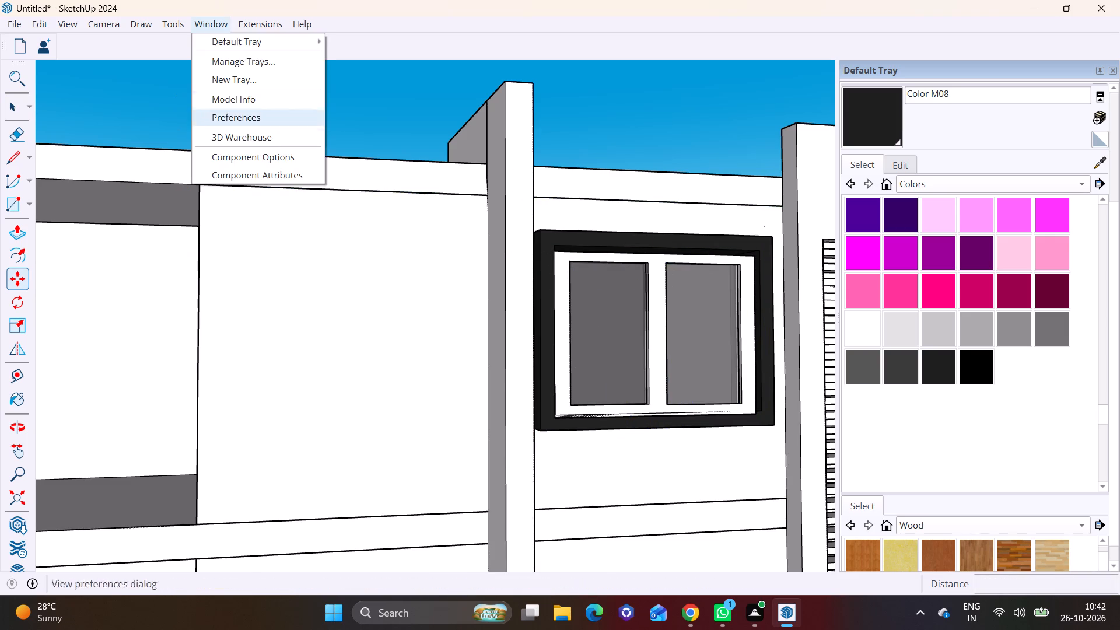
{"action": "left_click", "coordinate": [209, 136]}
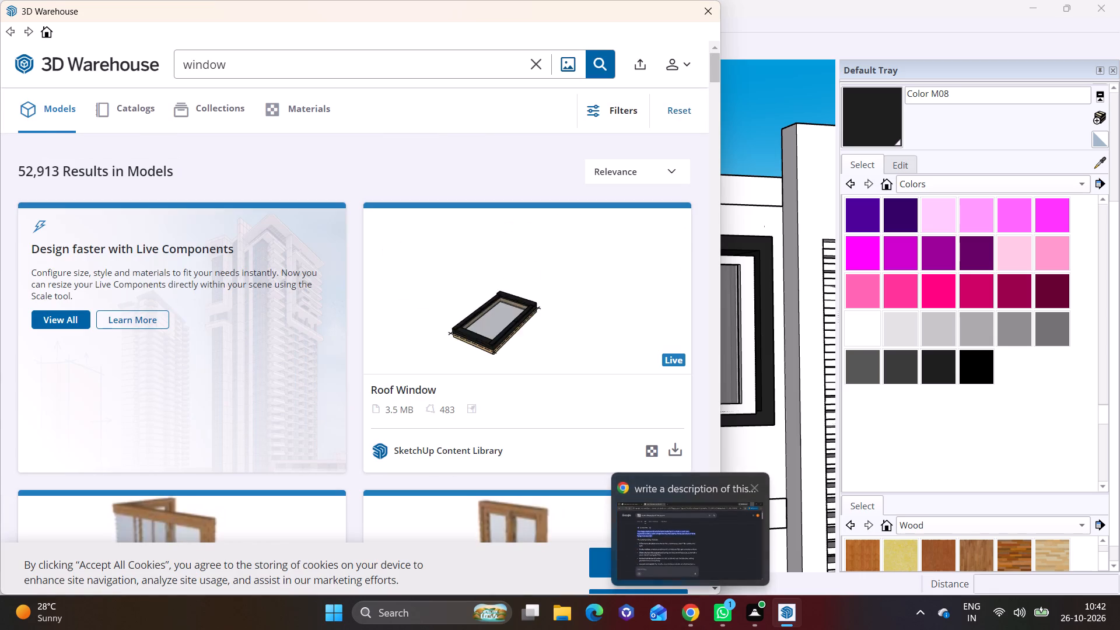
{"action": "left_click", "coordinate": [713, 585]}
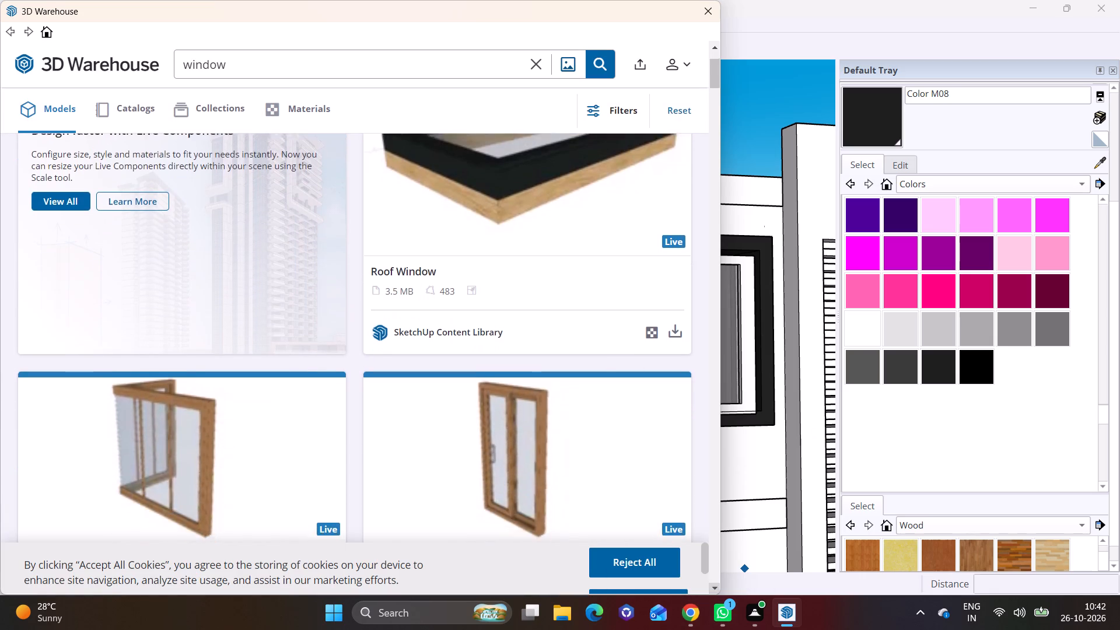
{"action": "left_click", "coordinate": [713, 585]}
{"action": "left_click", "coordinate": [713, 585]}
{"action": "left_click", "coordinate": [713, 585]}
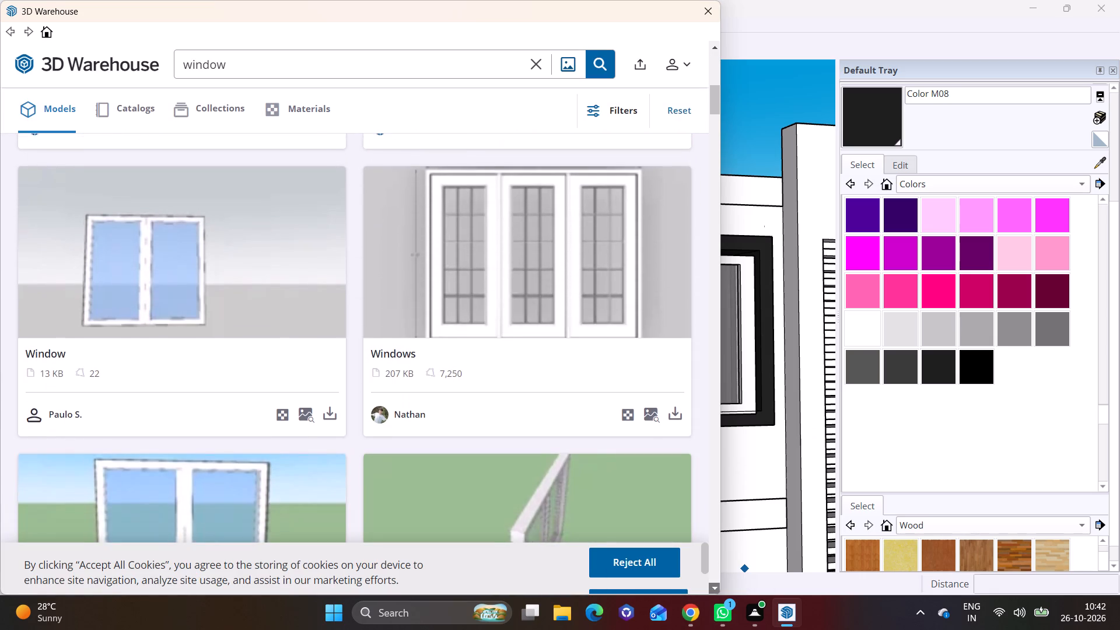
{"action": "left_click", "coordinate": [713, 585]}
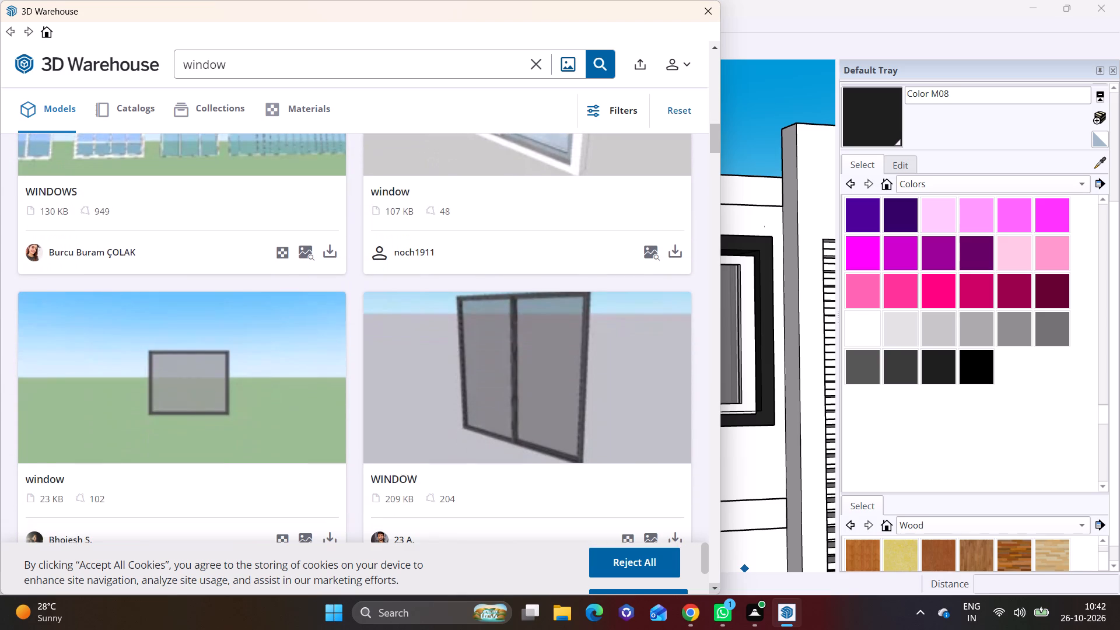
{"action": "left_click", "coordinate": [713, 585]}
{"action": "left_click", "coordinate": [713, 585]}
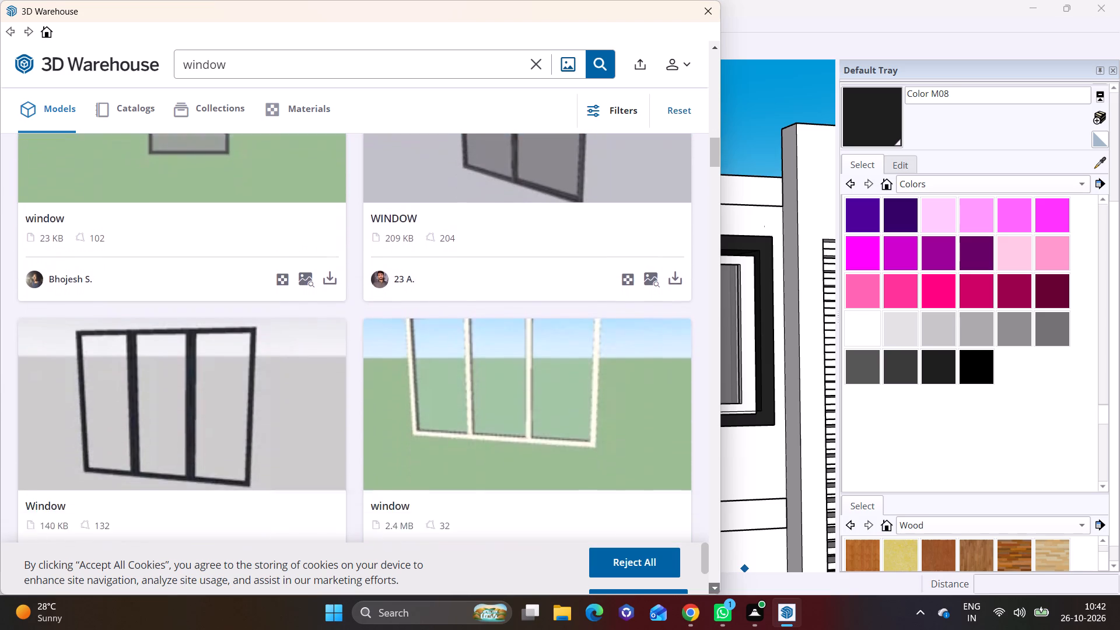
{"action": "left_click", "coordinate": [713, 585]}
{"action": "left_click", "coordinate": [713, 585]}
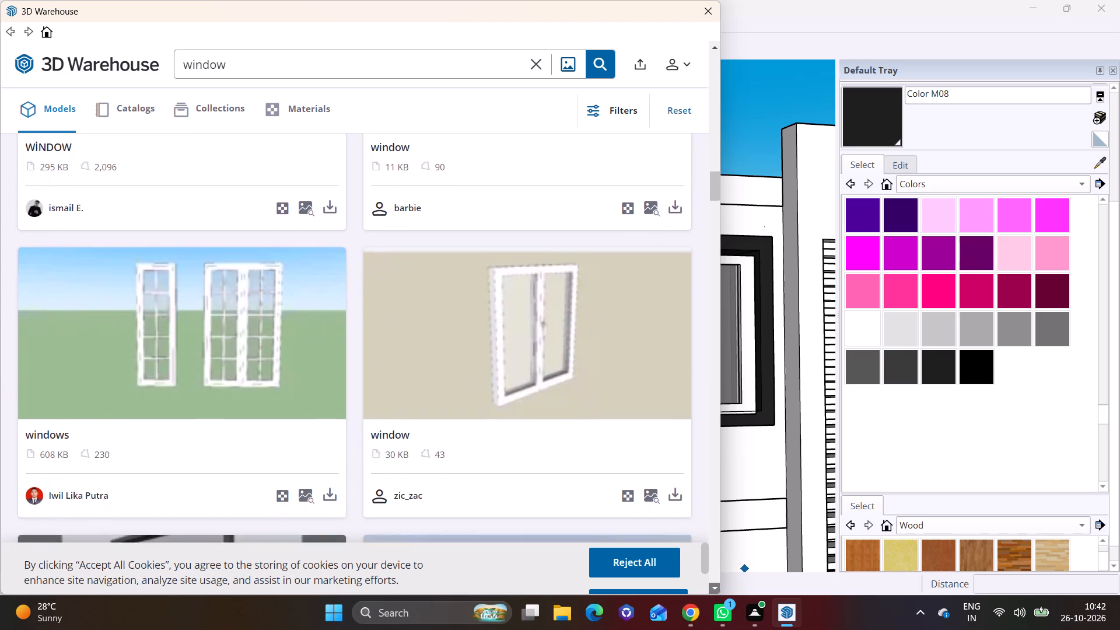
{"action": "left_click", "coordinate": [713, 585]}
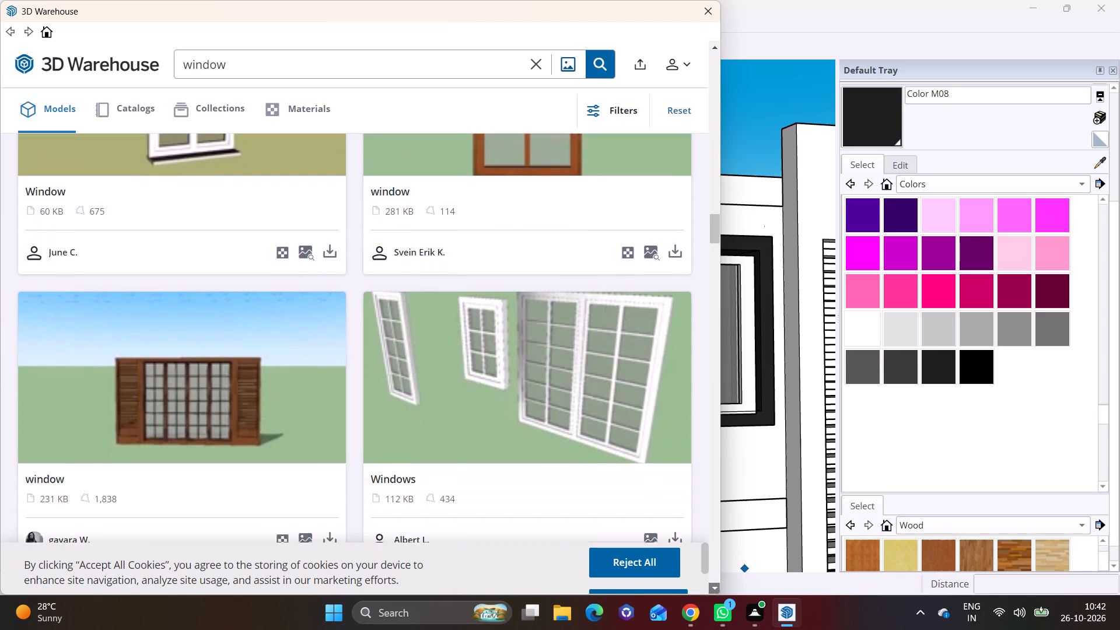
{"action": "left_click", "coordinate": [713, 585]}
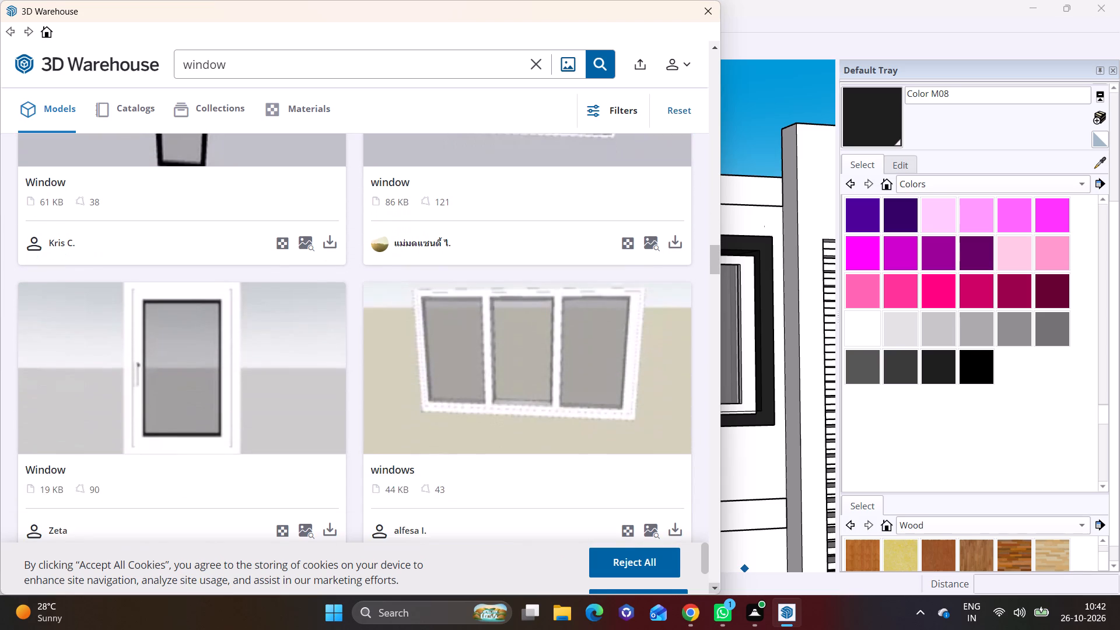
{"action": "left_click", "coordinate": [713, 585]}
{"action": "left_click", "coordinate": [713, 585]}
{"action": "left_click", "coordinate": [713, 585]}
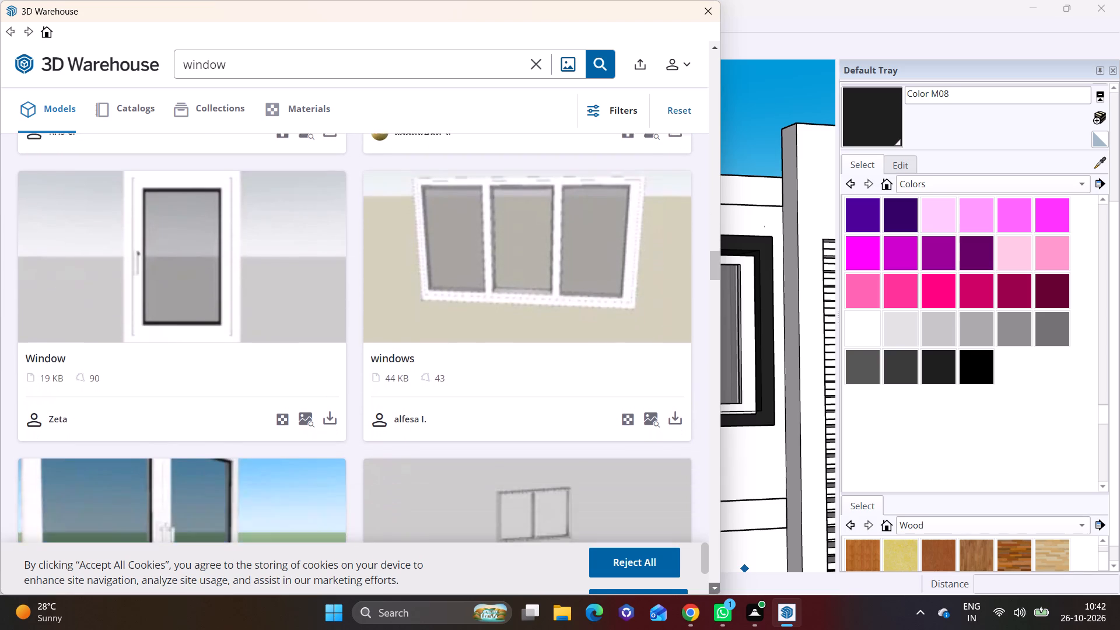
{"action": "left_click", "coordinate": [713, 585]}
{"action": "left_click", "coordinate": [713, 585]}
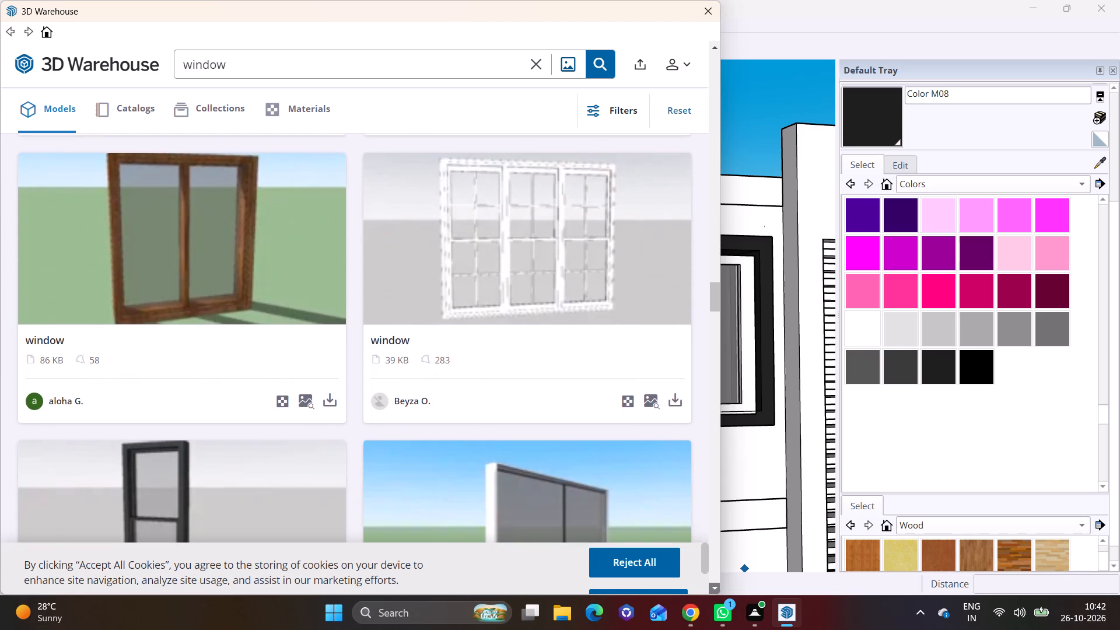
{"action": "left_click", "coordinate": [713, 585]}
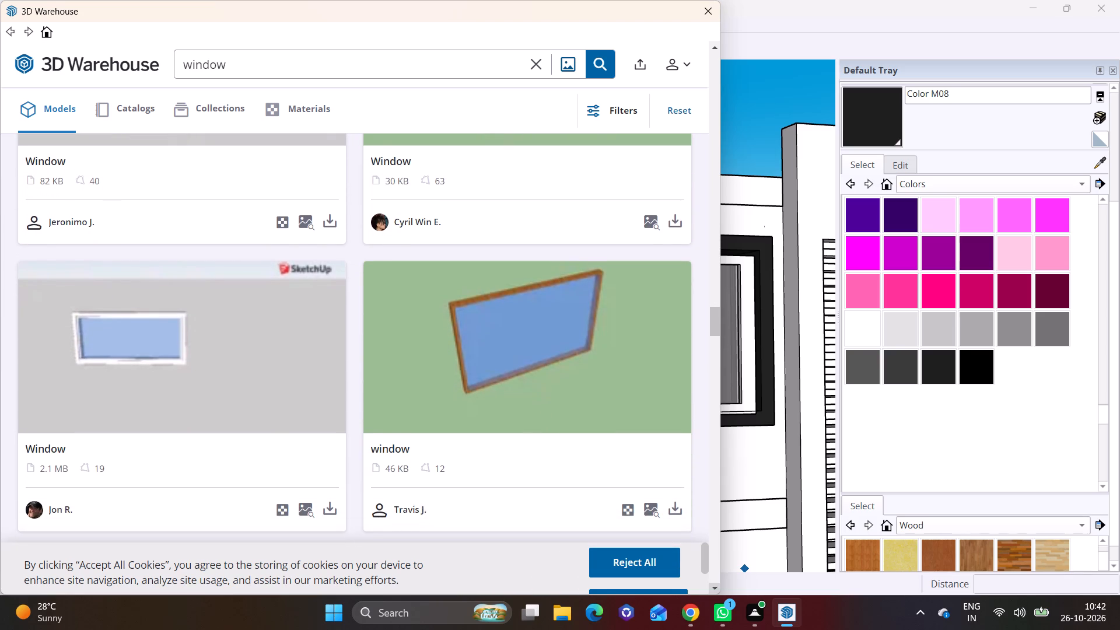
{"action": "left_click", "coordinate": [713, 585]}
Load the white-framed, single-pane 2.1 MB Window model with blue glass and place it on the roof beyond the blank top-floor wall.
{"action": "left_click", "coordinate": [334, 479]}
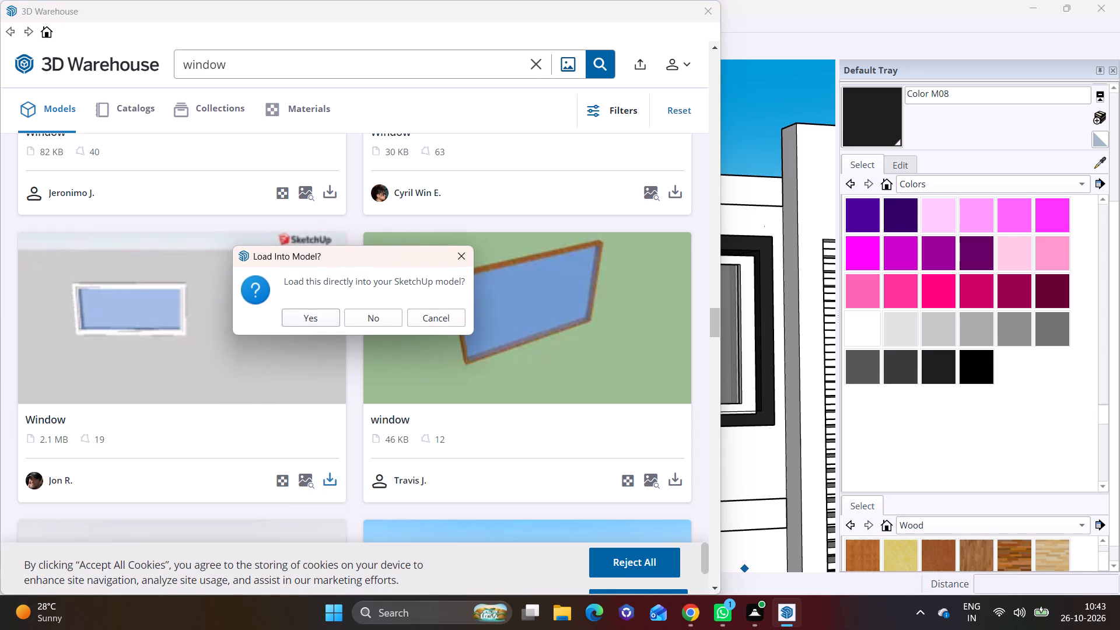
{"action": "left_click", "coordinate": [316, 315]}
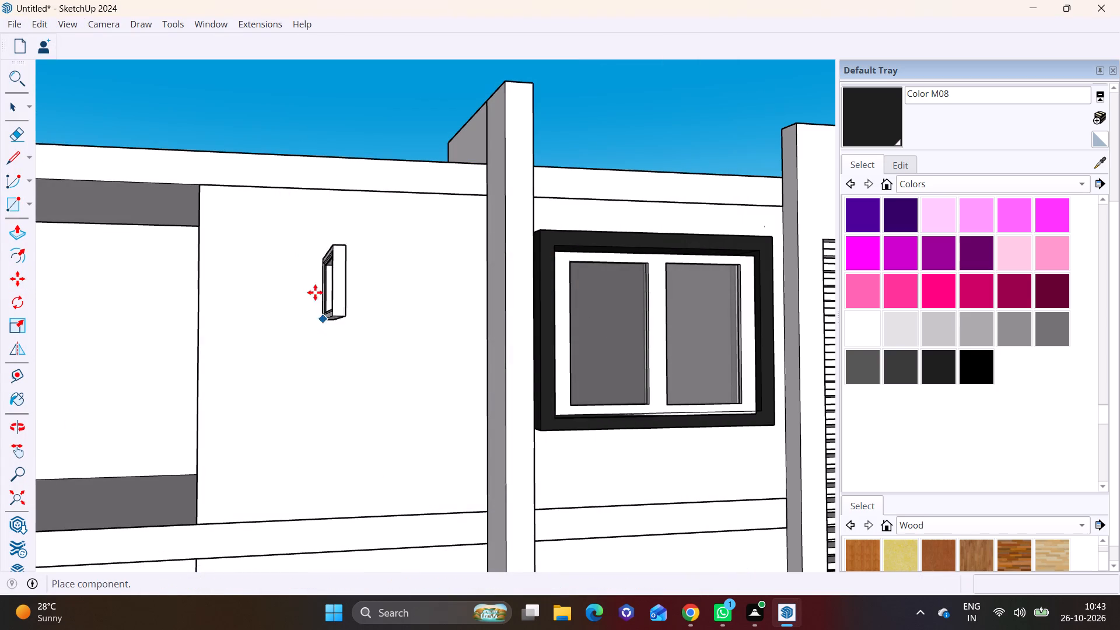
{"action": "middle_click_drag", "start_coordinate": [304, 247], "coordinate": [230, 383]}
{"action": "left_click", "coordinate": [285, 107]}
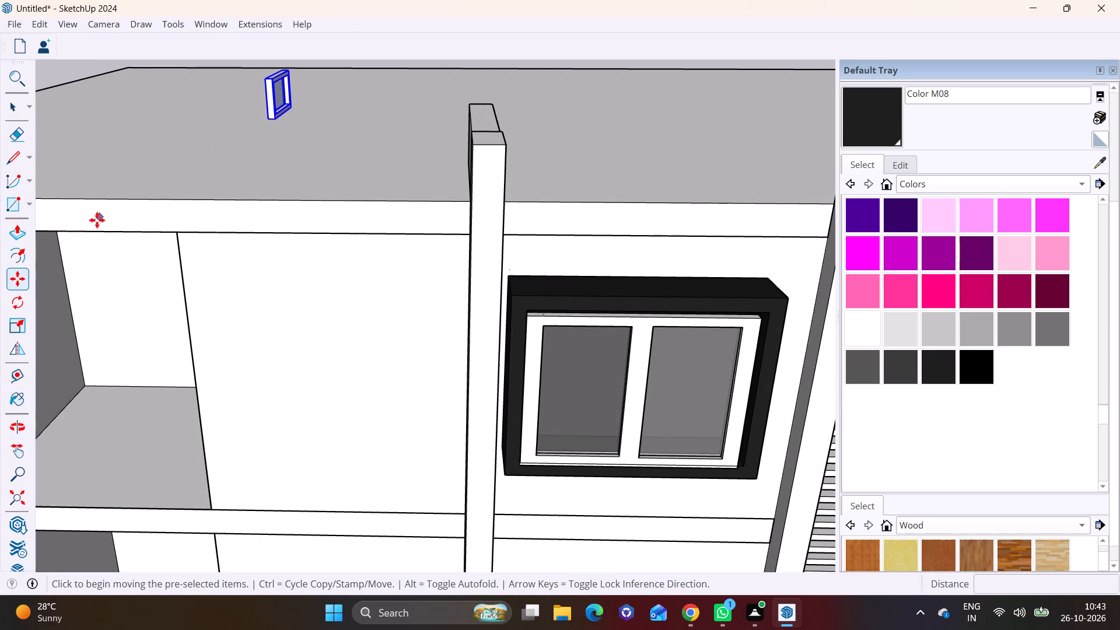
Rotate the placed window about 90° around the vertical axis so that it faces the front of the building.
{"action": "left_click", "coordinate": [20, 307]}
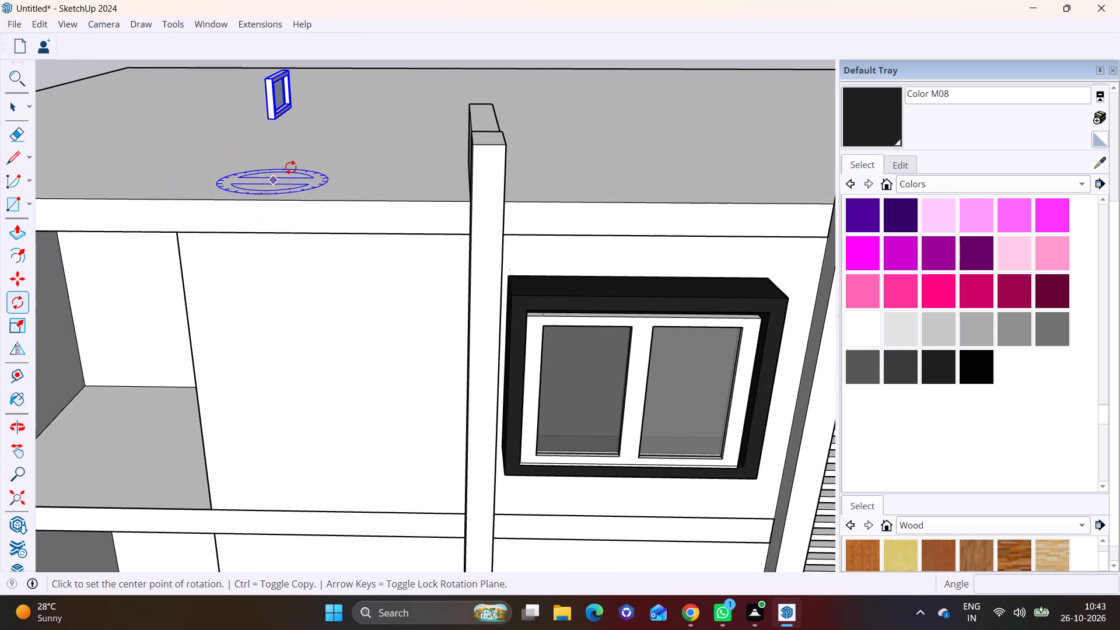
{"action": "left_click", "coordinate": [323, 124]}
{"action": "left_click", "coordinate": [382, 127]}
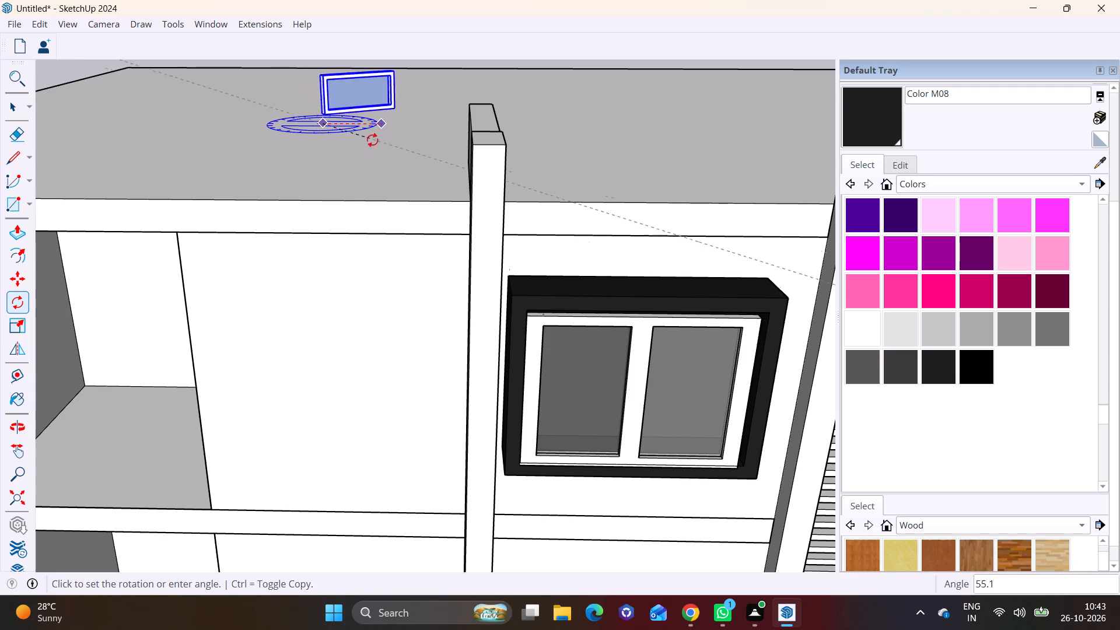
{"action": "left_click", "coordinate": [286, 165]}
Move the blue-glass window from the roof onto the blank top-floor wall, high up beside the slim pillar.
{"action": "scroll", "coordinate": [391, 109], "scroll_direction": "up", "scroll_amount": 3}
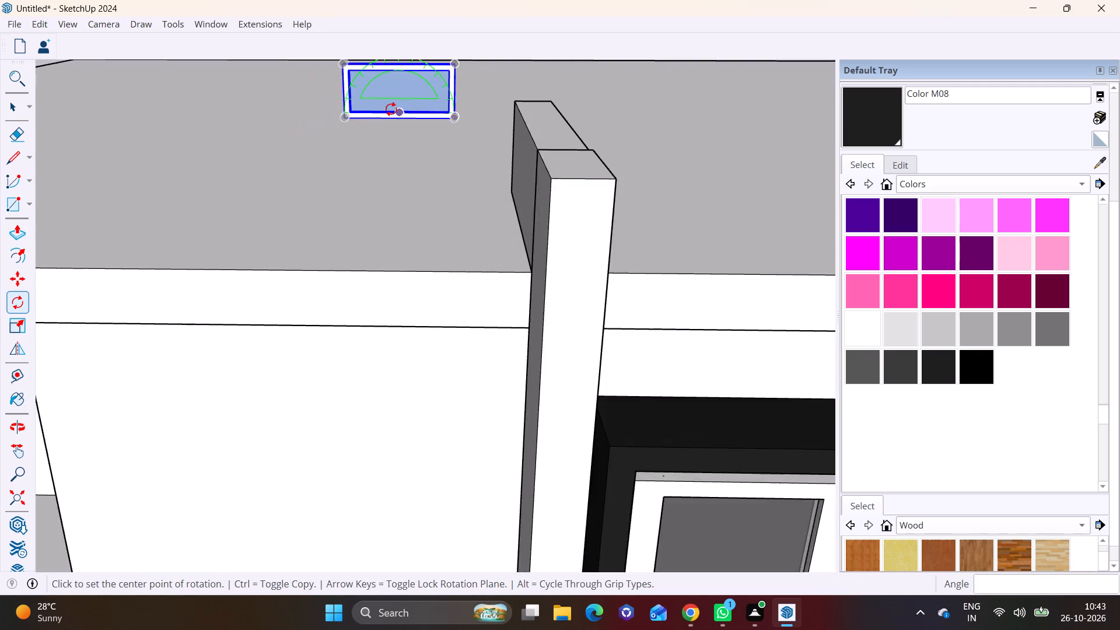
{"action": "scroll", "coordinate": [391, 109], "scroll_direction": "up", "scroll_amount": 2}
{"action": "key", "text": "m"}
{"action": "left_click", "coordinate": [418, 131]}
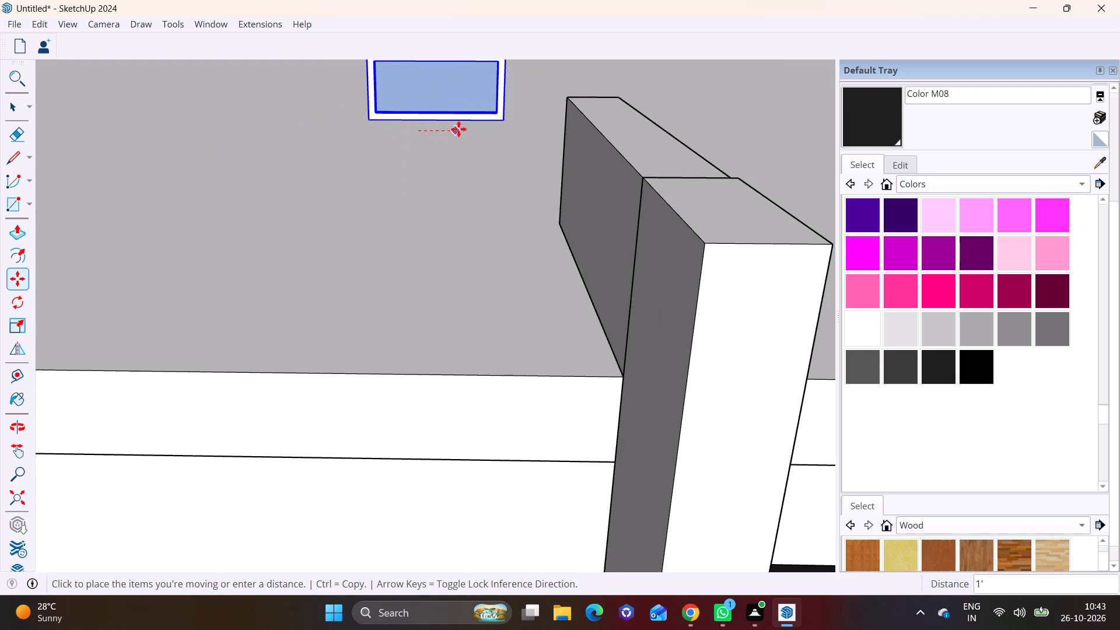
{"action": "scroll", "coordinate": [409, 382], "scroll_direction": "down", "scroll_amount": 10}
{"action": "middle_click_drag", "start_coordinate": [397, 455], "coordinate": [450, 279], "text": "shift"}
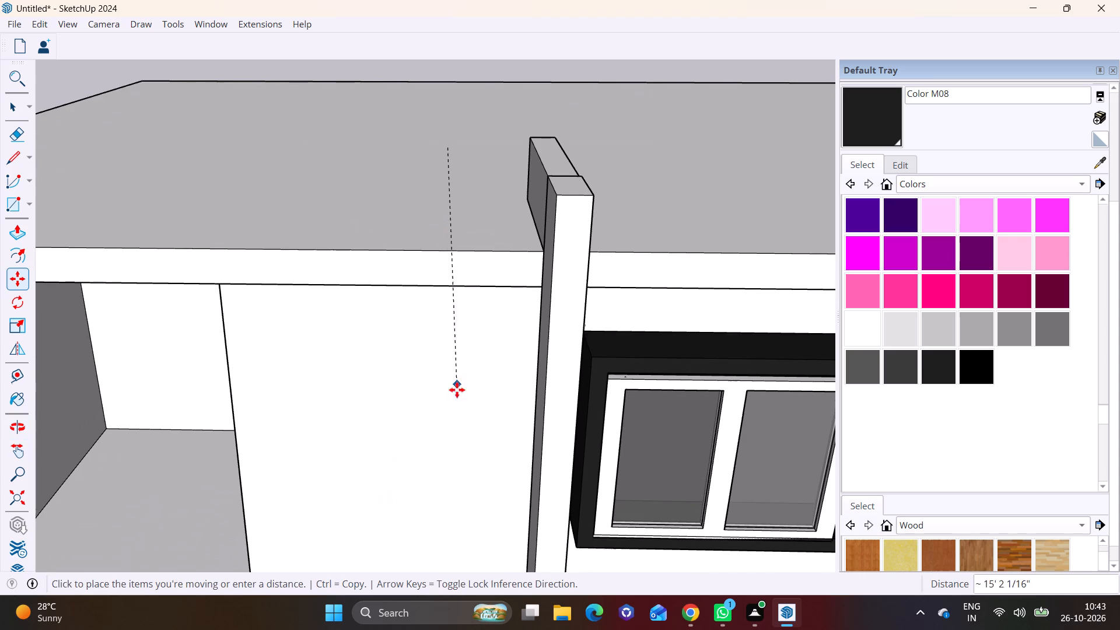
{"action": "middle_click_drag", "start_coordinate": [431, 464], "coordinate": [195, 427]}
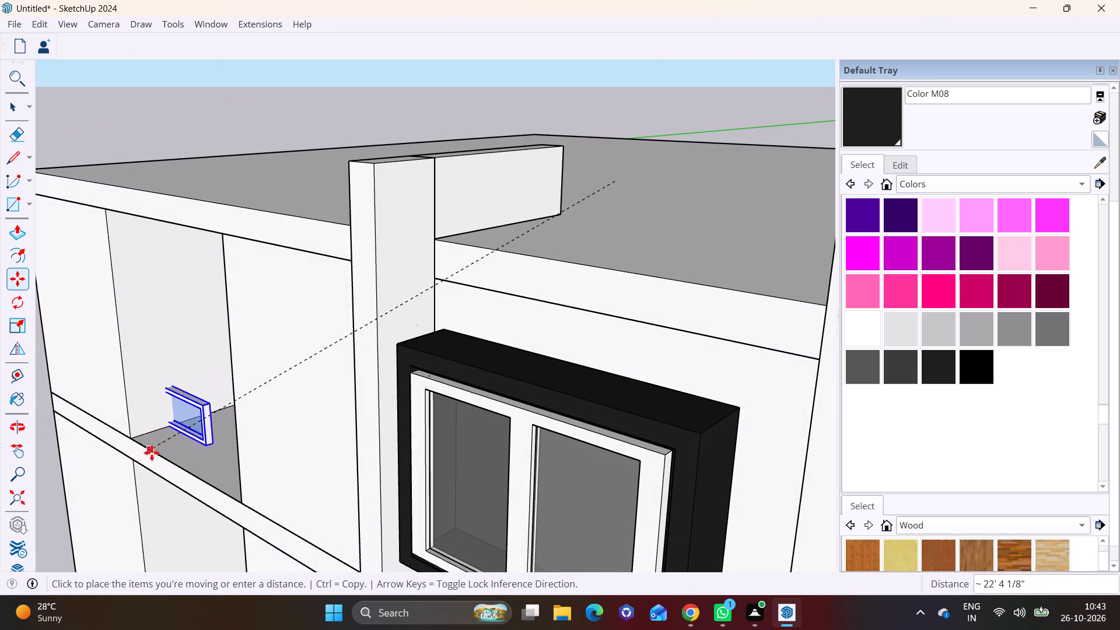
{"action": "left_click", "coordinate": [168, 450]}
{"action": "key", "text": "m"}
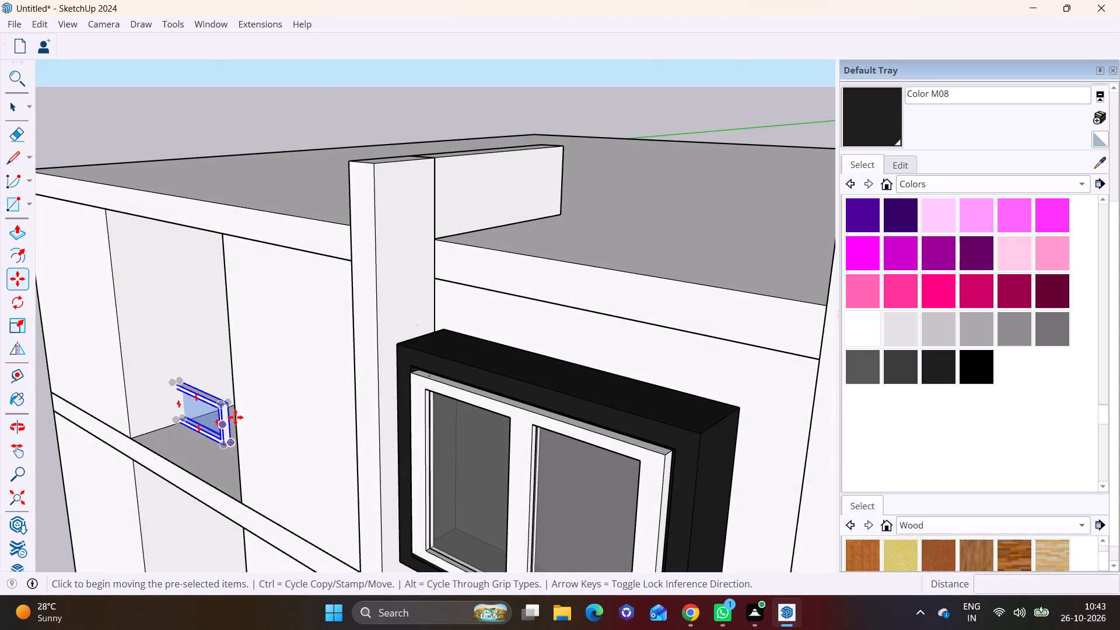
{"action": "left_click", "coordinate": [229, 397]}
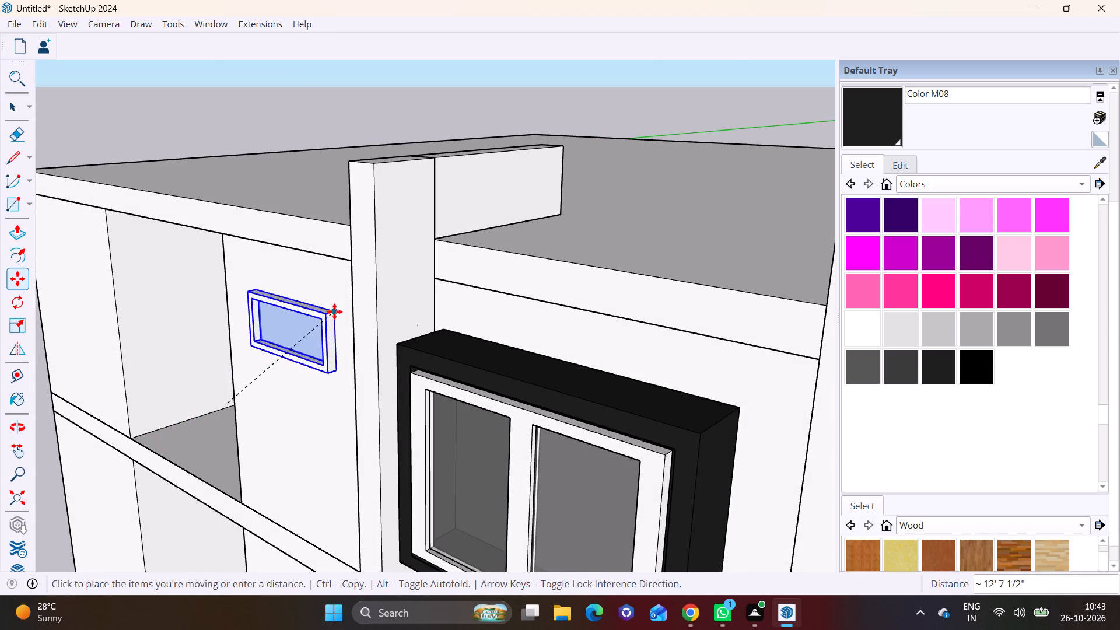
{"action": "left_click", "coordinate": [348, 306]}
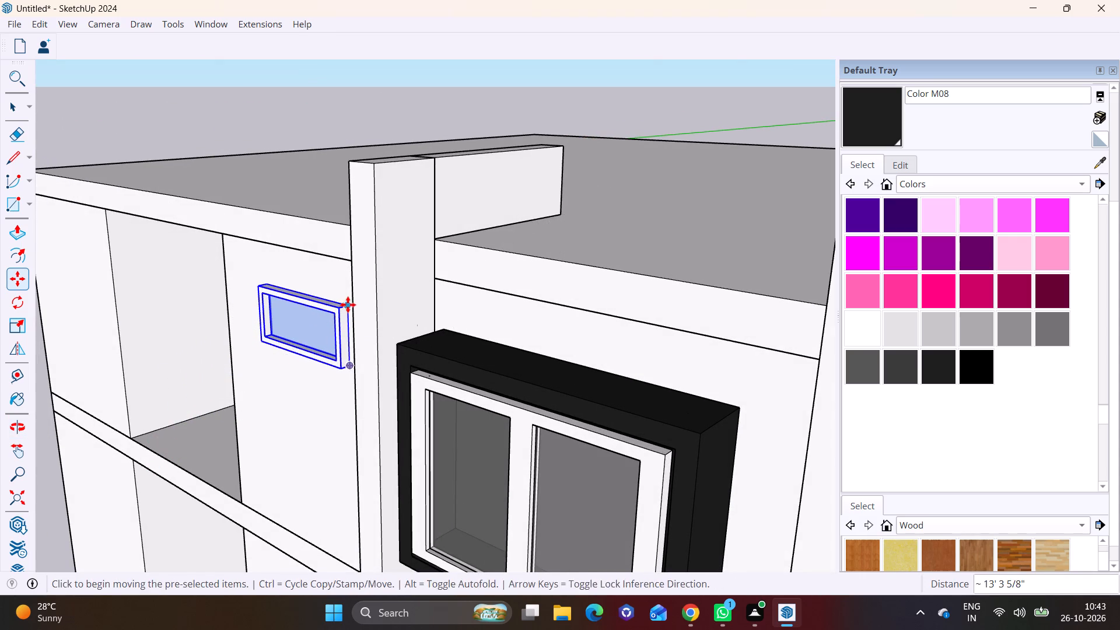
Scale the blue-glass window narrower from its side away from the slim pillar.
{"action": "middle_click_drag", "start_coordinate": [295, 353], "coordinate": [640, 313]}
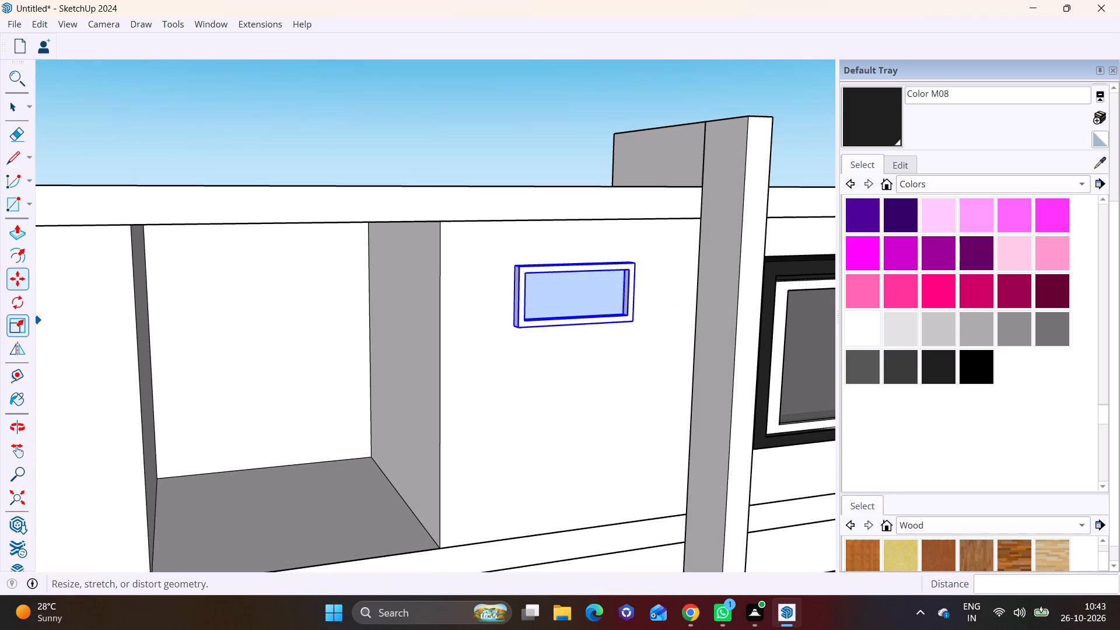
{"action": "left_click", "coordinate": [15, 317]}
{"action": "scroll", "coordinate": [407, 319], "scroll_direction": "up", "scroll_amount": 1}
{"action": "scroll", "coordinate": [665, 265], "scroll_direction": "up", "scroll_amount": 1}
{"action": "scroll", "coordinate": [413, 292], "scroll_direction": "up", "scroll_amount": 7}
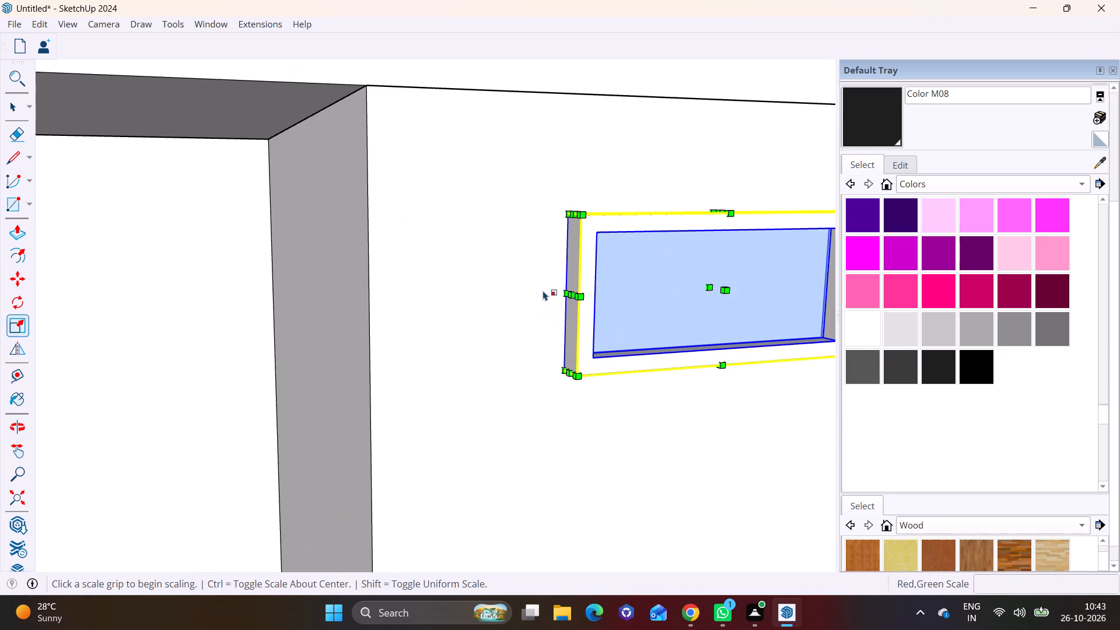
{"action": "scroll", "coordinate": [604, 317], "scroll_direction": "down", "scroll_amount": 3}
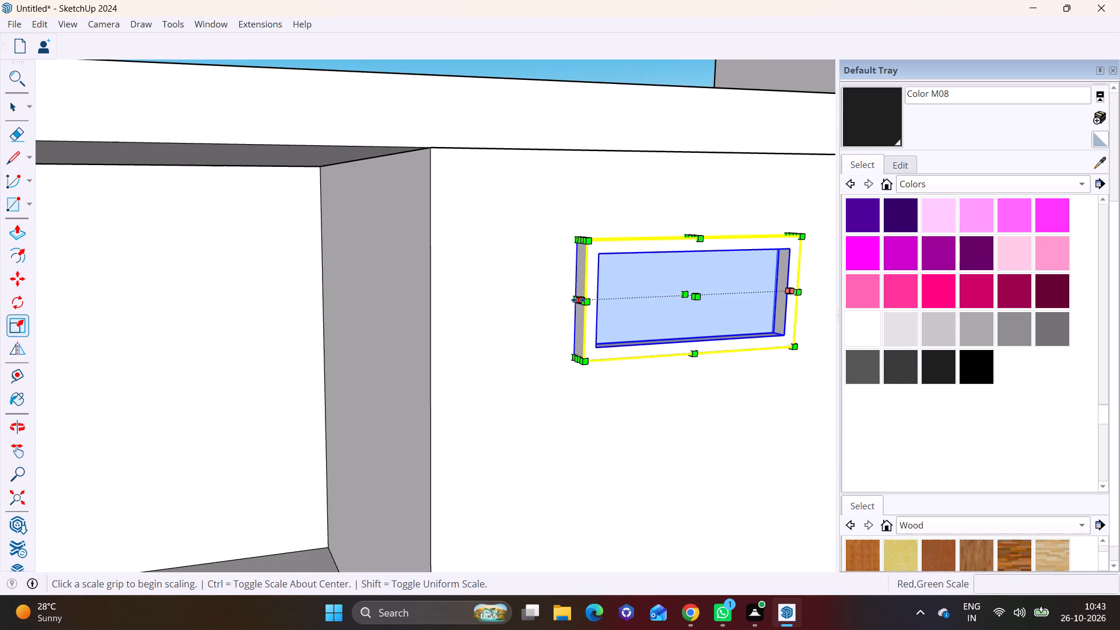
{"action": "left_click", "coordinate": [578, 300]}
{"action": "left_click", "coordinate": [687, 297]}
Stretch the window's height downward in two passes, scaling the second by about 1.66, for an upright shape.
{"action": "scroll", "coordinate": [698, 300], "scroll_direction": "down", "scroll_amount": 1}
{"action": "middle_click_drag", "start_coordinate": [704, 316], "coordinate": [586, 216]}
{"action": "middle_click_drag", "start_coordinate": [746, 268], "coordinate": [605, 204]}
{"action": "scroll", "coordinate": [545, 191], "scroll_direction": "up", "scroll_amount": 4}
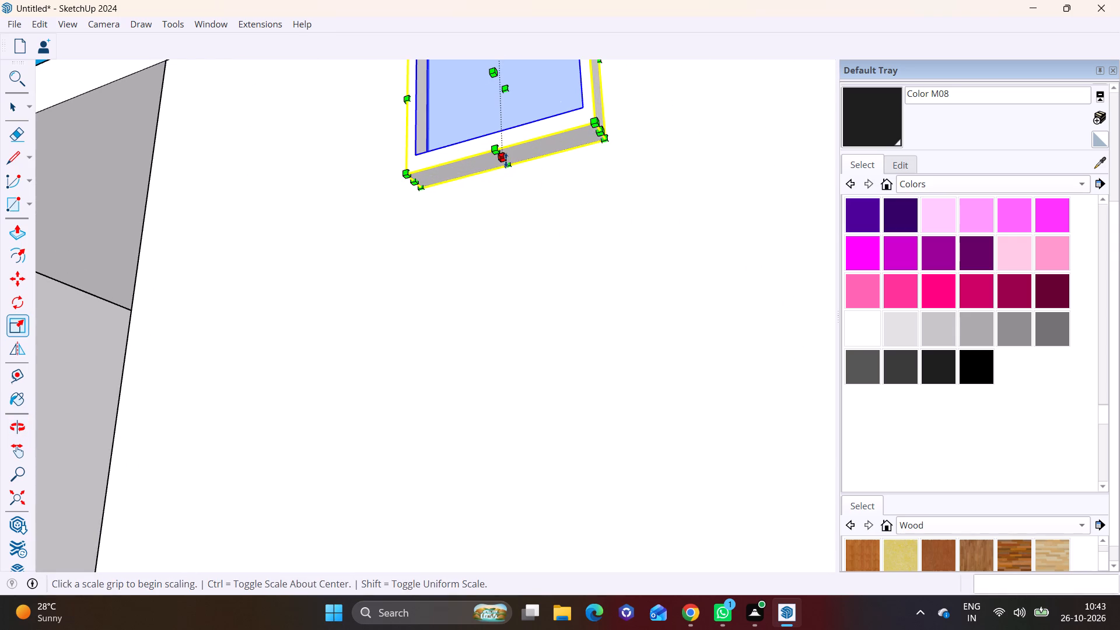
{"action": "left_click", "coordinate": [506, 159]}
{"action": "left_click", "coordinate": [523, 213]}
{"action": "scroll", "coordinate": [530, 244], "scroll_direction": "down", "scroll_amount": 6}
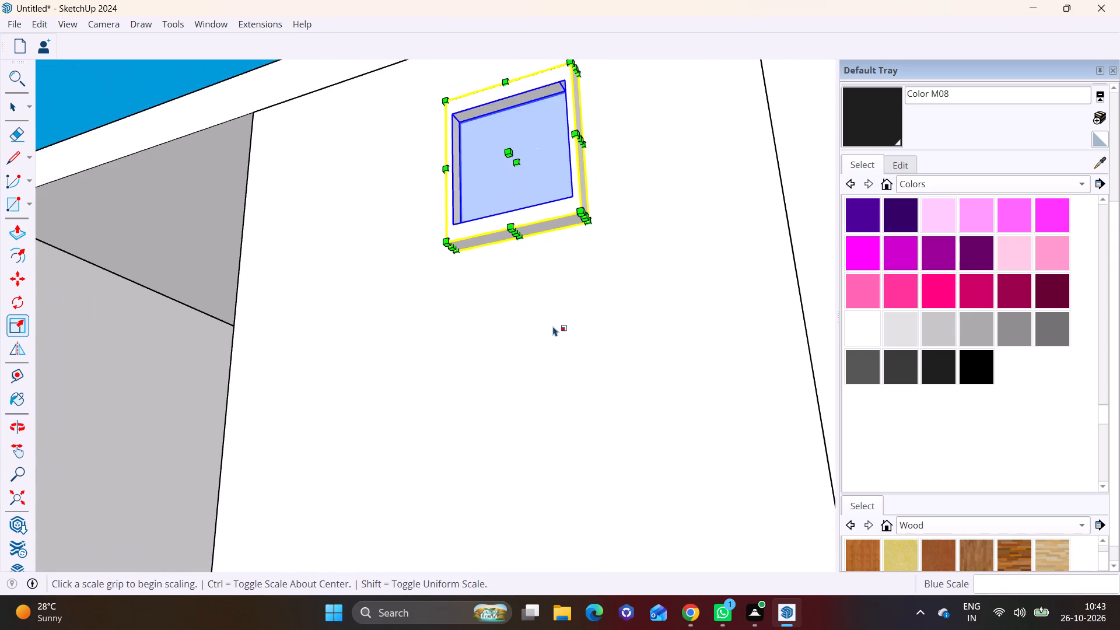
{"action": "scroll", "coordinate": [553, 326], "scroll_direction": "down", "scroll_amount": 2}
{"action": "middle_click_drag", "start_coordinate": [556, 324], "coordinate": [586, 447]}
{"action": "middle_click_drag", "start_coordinate": [559, 358], "coordinate": [514, 225]}
{"action": "scroll", "coordinate": [559, 358], "scroll_direction": "up", "scroll_amount": 1}
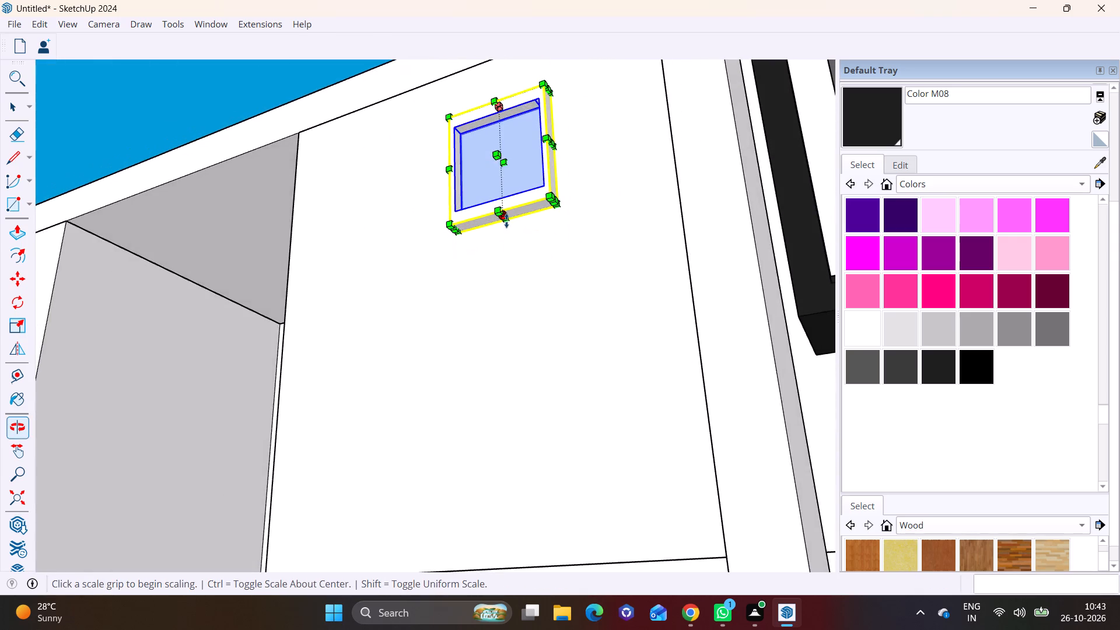
{"action": "scroll", "coordinate": [506, 220], "scroll_direction": "up", "scroll_amount": 6}
{"action": "left_click", "coordinate": [498, 215]}
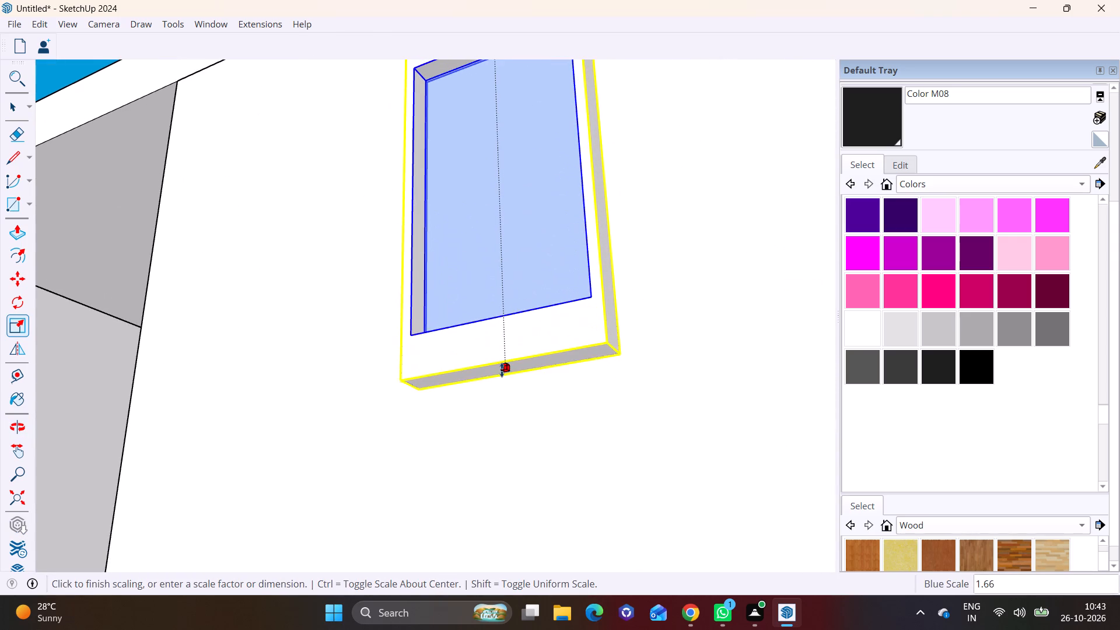
{"action": "left_click", "coordinate": [502, 372]}
Widen the upright window toward the slim pillar by a scale factor of about 1.28.
{"action": "scroll", "coordinate": [528, 311], "scroll_direction": "down", "scroll_amount": 6}
{"action": "middle_click_drag", "start_coordinate": [544, 250], "coordinate": [521, 421]}
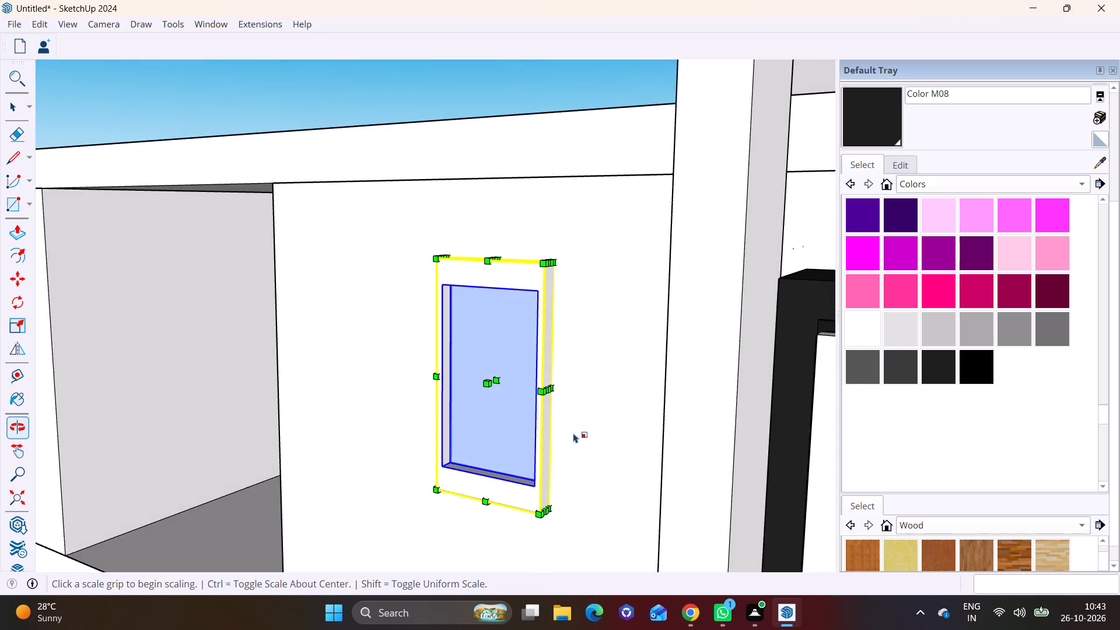
{"action": "scroll", "coordinate": [565, 415], "scroll_direction": "up", "scroll_amount": 3}
{"action": "left_click", "coordinate": [543, 380]}
{"action": "left_click", "coordinate": [586, 385]}
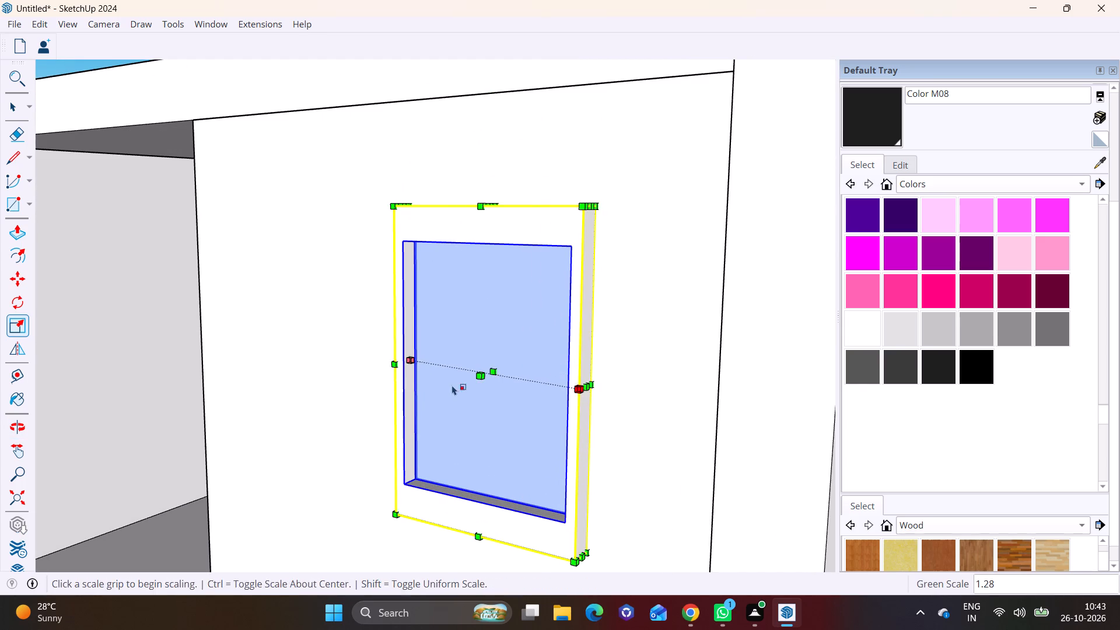
{"action": "key", "text": "space"}
{"action": "left_click", "coordinate": [328, 381]}
Move the upright window about 1' 2 7/8" along the red axis, closer to the slim pillar.
{"action": "scroll", "coordinate": [373, 360], "scroll_direction": "down", "scroll_amount": 11}
{"action": "middle_click_drag", "start_coordinate": [401, 424], "coordinate": [437, 290], "text": "shift"}
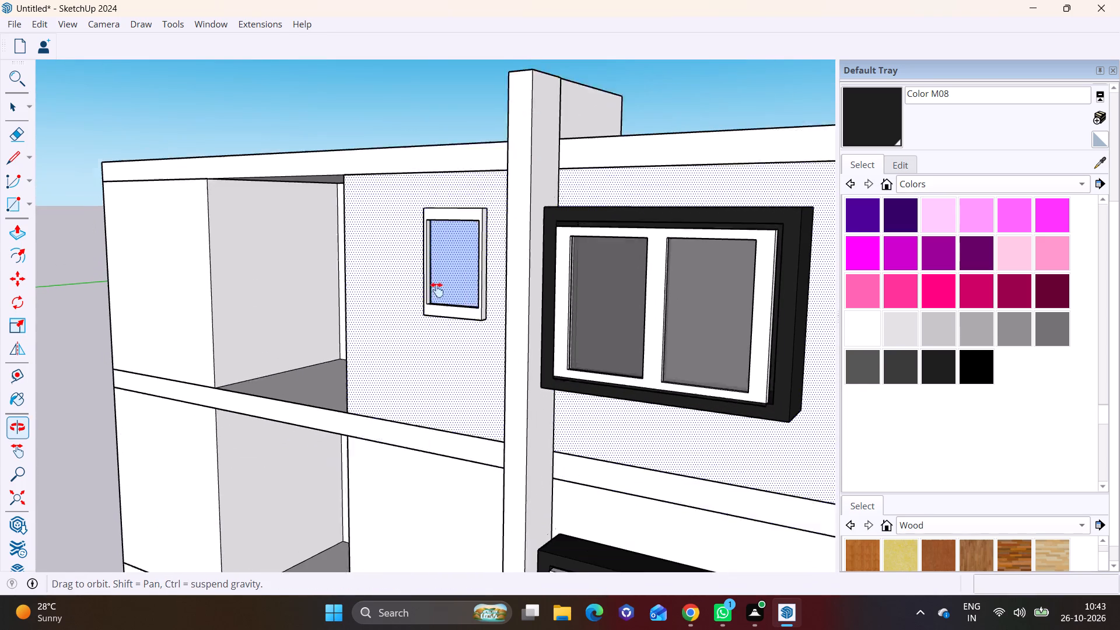
{"action": "middle_click_drag", "start_coordinate": [437, 290], "coordinate": [442, 259], "text": "shift"}
{"action": "left_click", "coordinate": [104, 255]}
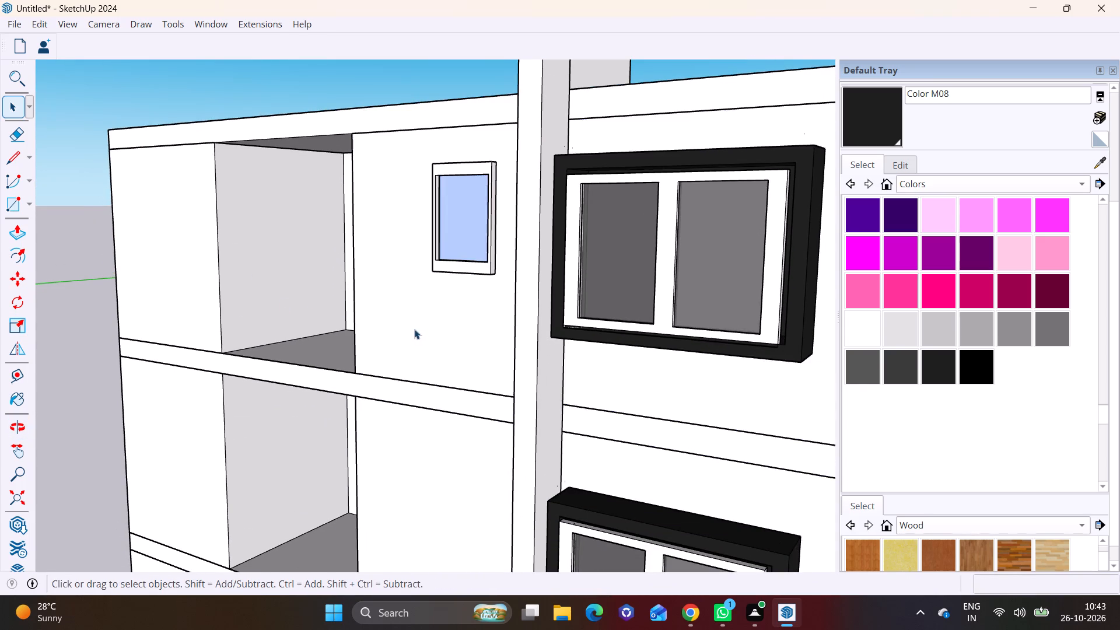
{"action": "scroll", "coordinate": [422, 332], "scroll_direction": "down", "scroll_amount": 6}
{"action": "middle_click_drag", "start_coordinate": [446, 339], "coordinate": [468, 453], "text": "shift"}
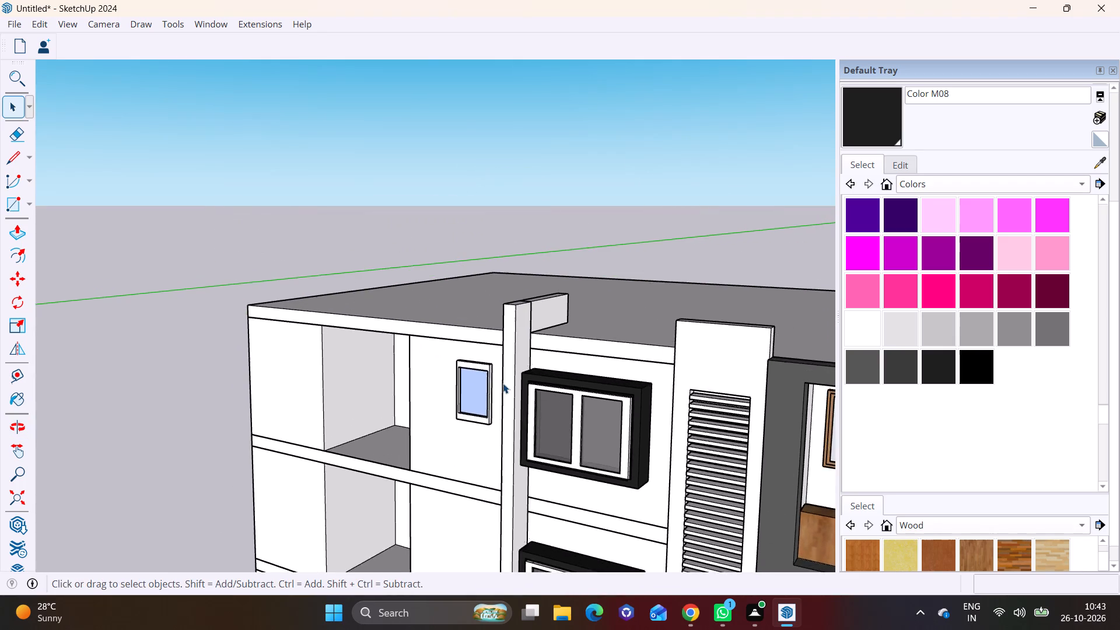
{"action": "scroll", "coordinate": [503, 383], "scroll_direction": "up", "scroll_amount": 7}
{"action": "middle_click_drag", "start_coordinate": [550, 405], "coordinate": [654, 395]}
{"action": "left_click", "coordinate": [540, 438]}
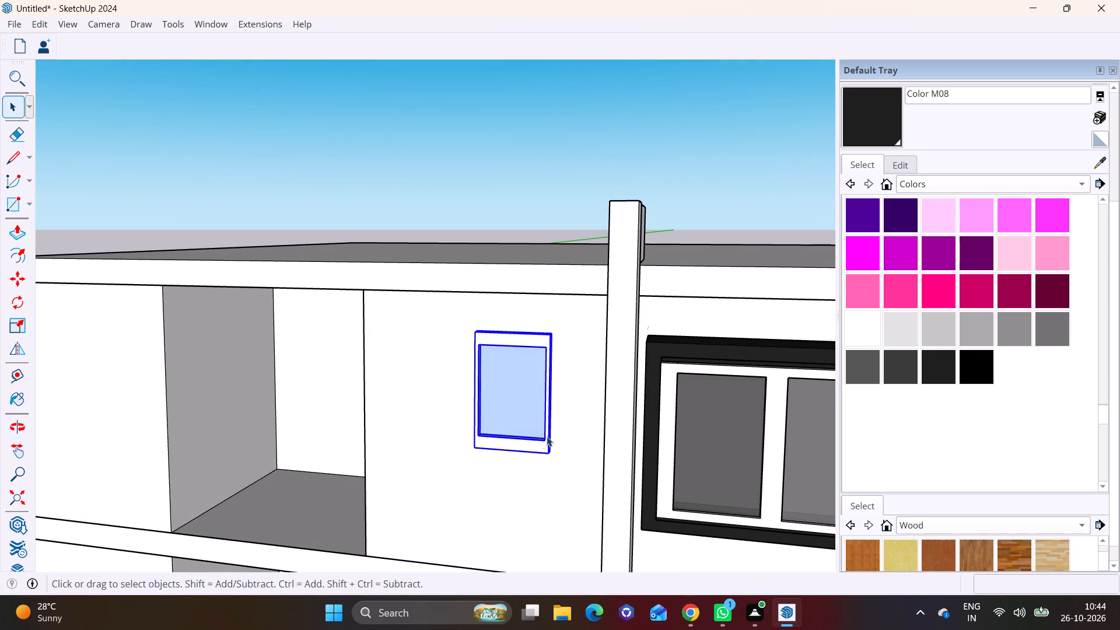
{"action": "scroll", "coordinate": [547, 436], "scroll_direction": "up", "scroll_amount": 5}
{"action": "key", "text": "m"}
{"action": "left_click", "coordinate": [554, 462]}
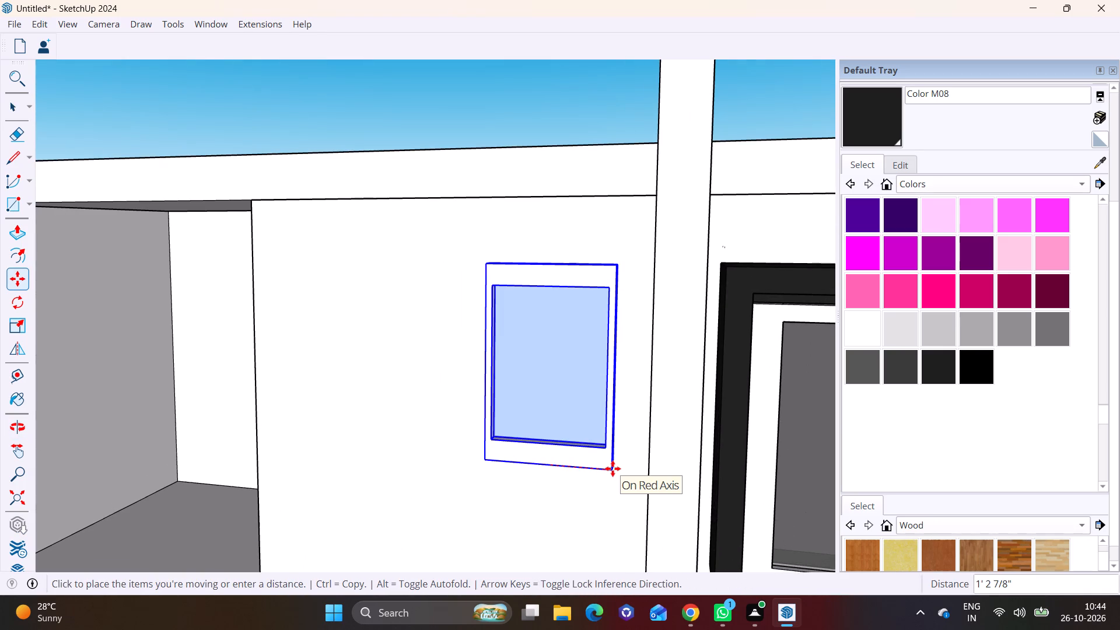
{"action": "left_click", "coordinate": [612, 468]}
Examine the top-floor window's size and position against the slim pillar and the rest of the facade.
{"action": "scroll", "coordinate": [561, 452], "scroll_direction": "down", "scroll_amount": 15}
{"action": "middle_click_drag", "start_coordinate": [523, 430], "coordinate": [435, 431]}
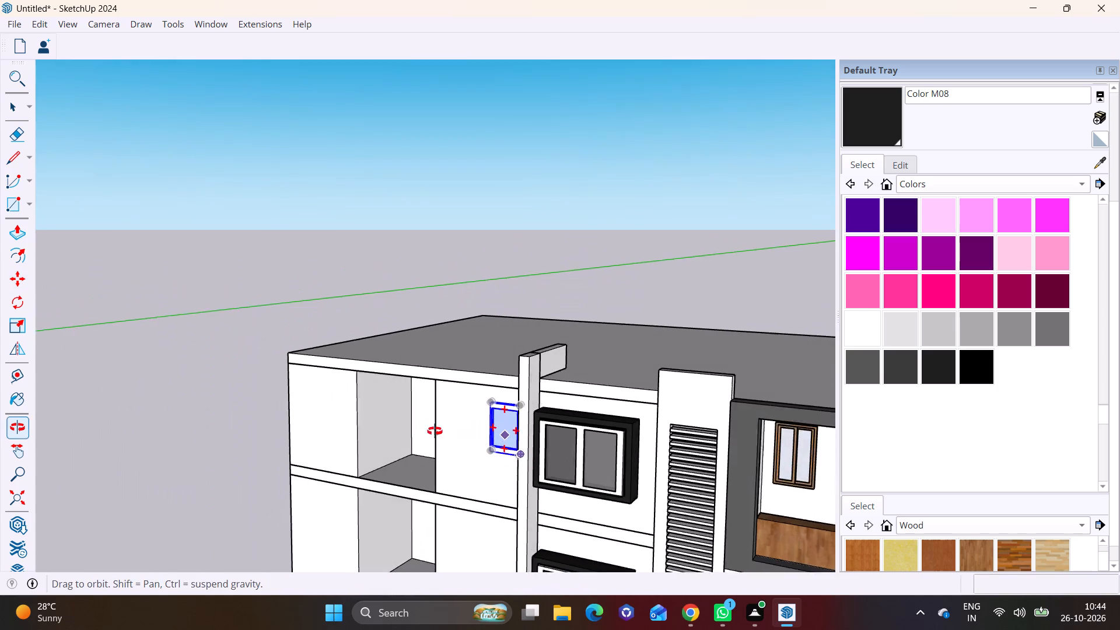
{"action": "middle_click_drag", "start_coordinate": [435, 431], "coordinate": [417, 436]}
{"action": "middle_click_drag", "start_coordinate": [521, 448], "coordinate": [447, 309], "text": "shift"}
{"action": "key", "text": "space"}
{"action": "left_click", "coordinate": [228, 314]}
{"action": "scroll", "coordinate": [327, 365], "scroll_direction": "down", "scroll_amount": 3}
{"action": "middle_click_drag", "start_coordinate": [440, 403], "coordinate": [376, 282]}
{"action": "middle_click_drag", "start_coordinate": [363, 238], "coordinate": [362, 351], "text": "shift"}
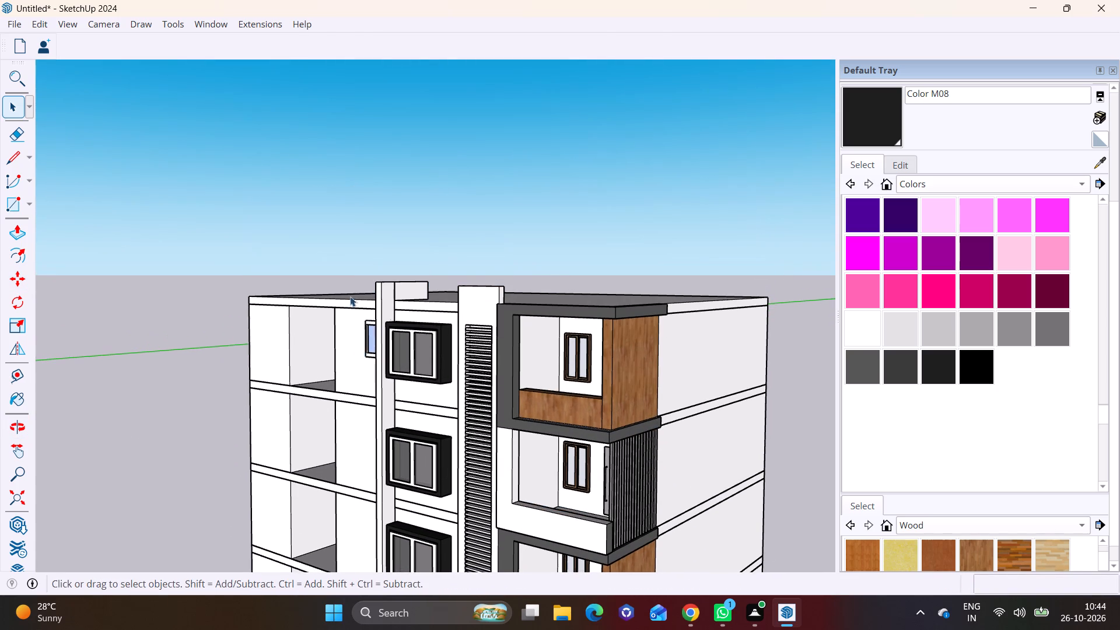
Draw a thin rectangle about 2' 8 11/16" by 2 1/4" on the wall along the blue-glass window's top edge.
{"action": "scroll", "coordinate": [366, 323], "scroll_direction": "up", "scroll_amount": 5}
{"action": "middle_click_drag", "start_coordinate": [378, 346], "coordinate": [609, 420]}
{"action": "scroll", "coordinate": [474, 342], "scroll_direction": "up", "scroll_amount": 2}
{"action": "scroll", "coordinate": [337, 310], "scroll_direction": "up", "scroll_amount": 3}
{"action": "scroll", "coordinate": [421, 323], "scroll_direction": "up", "scroll_amount": 7}
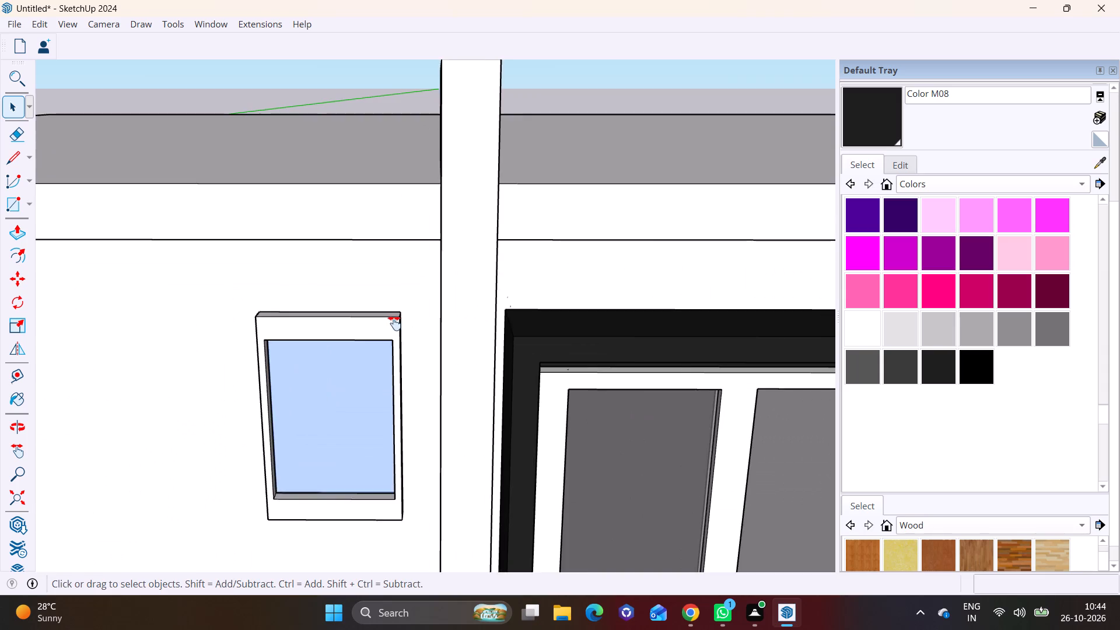
{"action": "middle_click_drag", "start_coordinate": [394, 323], "coordinate": [497, 345], "text": "shift"}
{"action": "scroll", "coordinate": [466, 325], "scroll_direction": "up", "scroll_amount": 5}
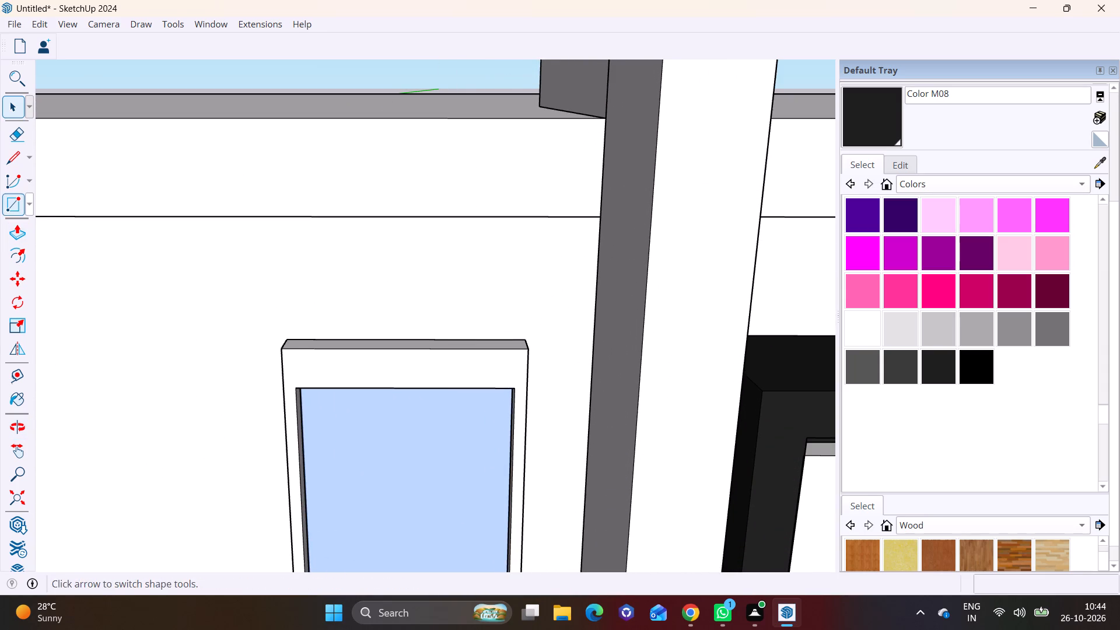
{"action": "left_click", "coordinate": [27, 206]}
{"action": "left_click", "coordinate": [36, 223]}
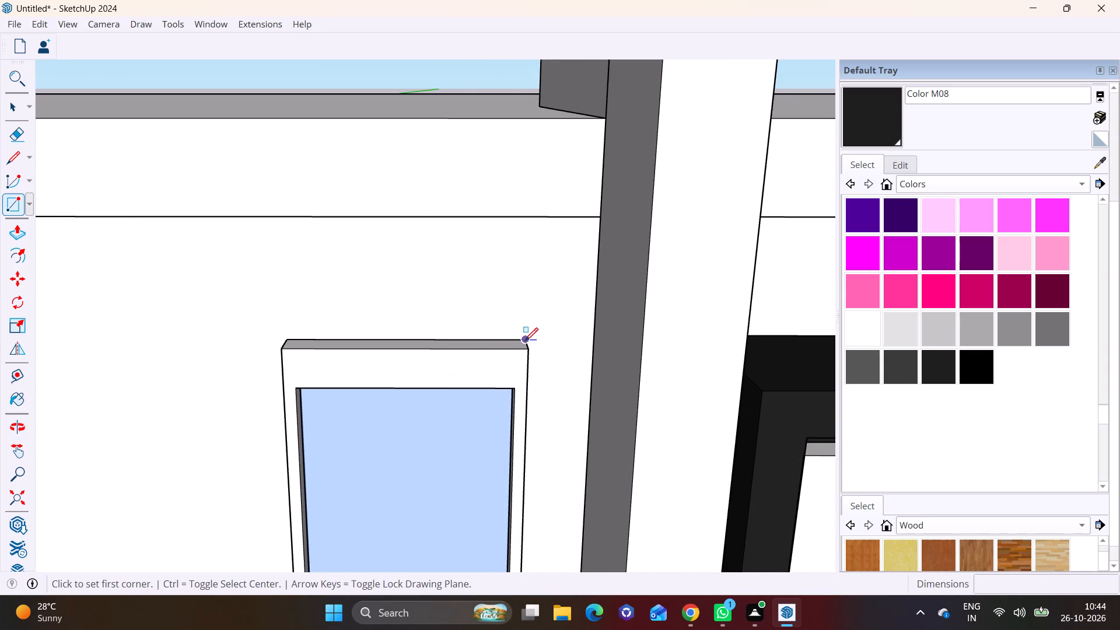
{"action": "left_click", "coordinate": [525, 341]}
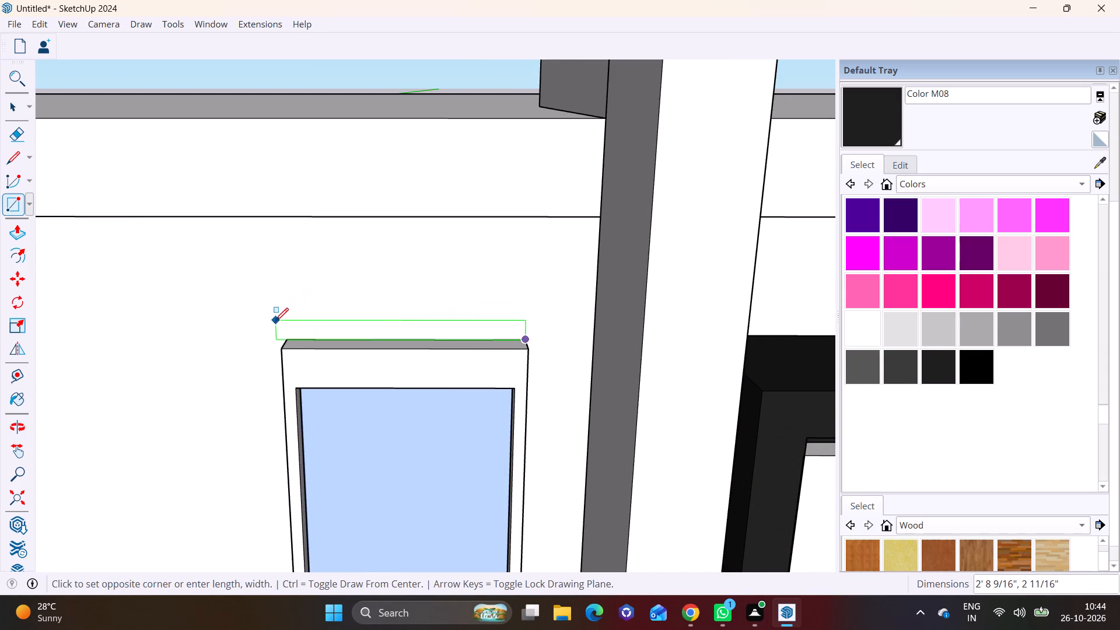
{"action": "left_click", "coordinate": [275, 324]}
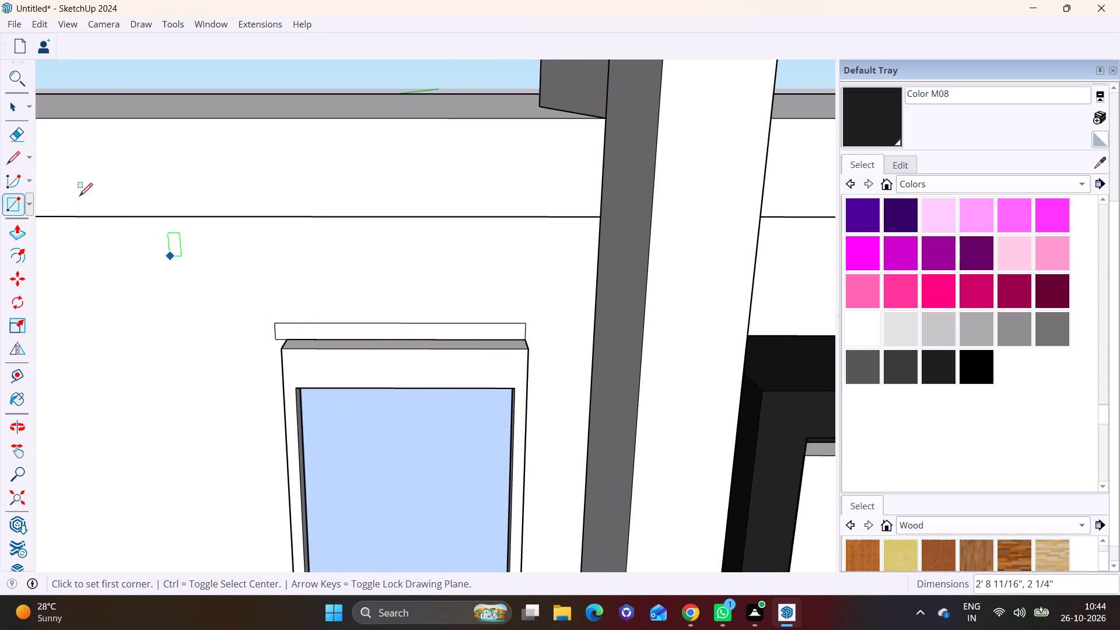
Make the thin rectangle above the window, face and edges, into a group.
{"action": "left_click", "coordinate": [15, 114]}
{"action": "double_click", "coordinate": [305, 331]}
{"action": "right_click", "coordinate": [305, 331]}
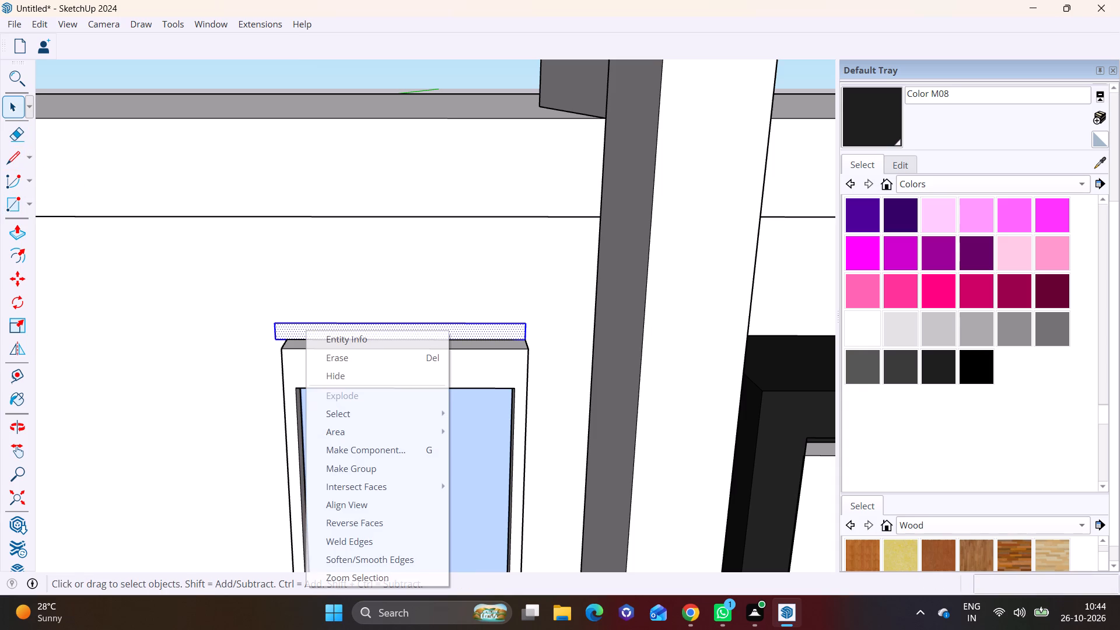
{"action": "left_click", "coordinate": [297, 337]}
{"action": "double_click", "coordinate": [299, 331]}
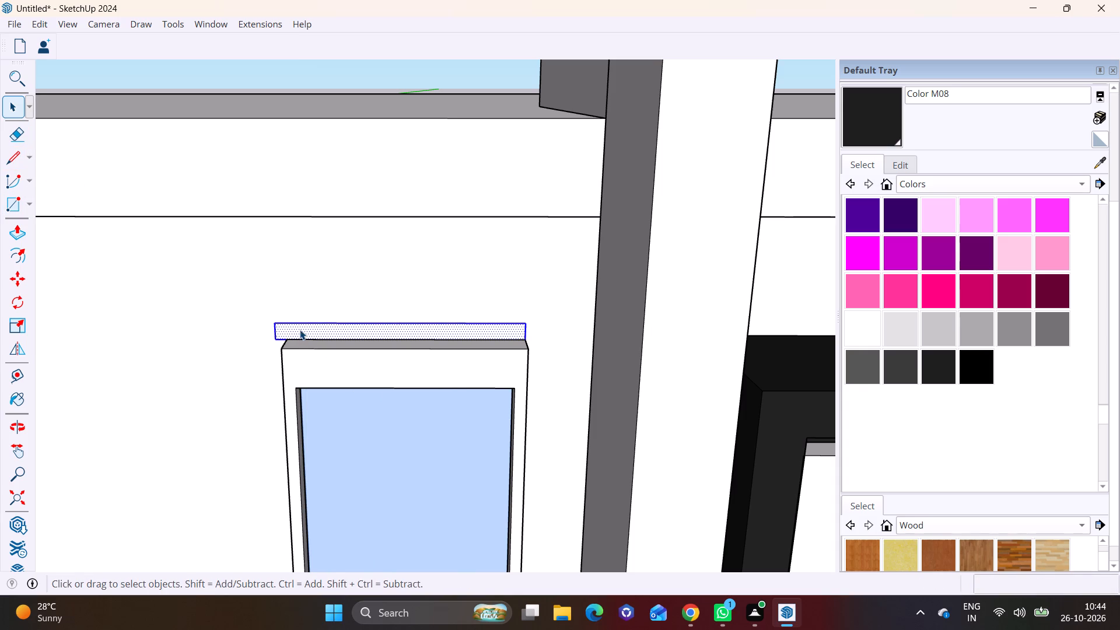
{"action": "scroll", "coordinate": [427, 334], "scroll_direction": "up", "scroll_amount": 7}
{"action": "scroll", "coordinate": [441, 349], "scroll_direction": "down", "scroll_amount": 5}
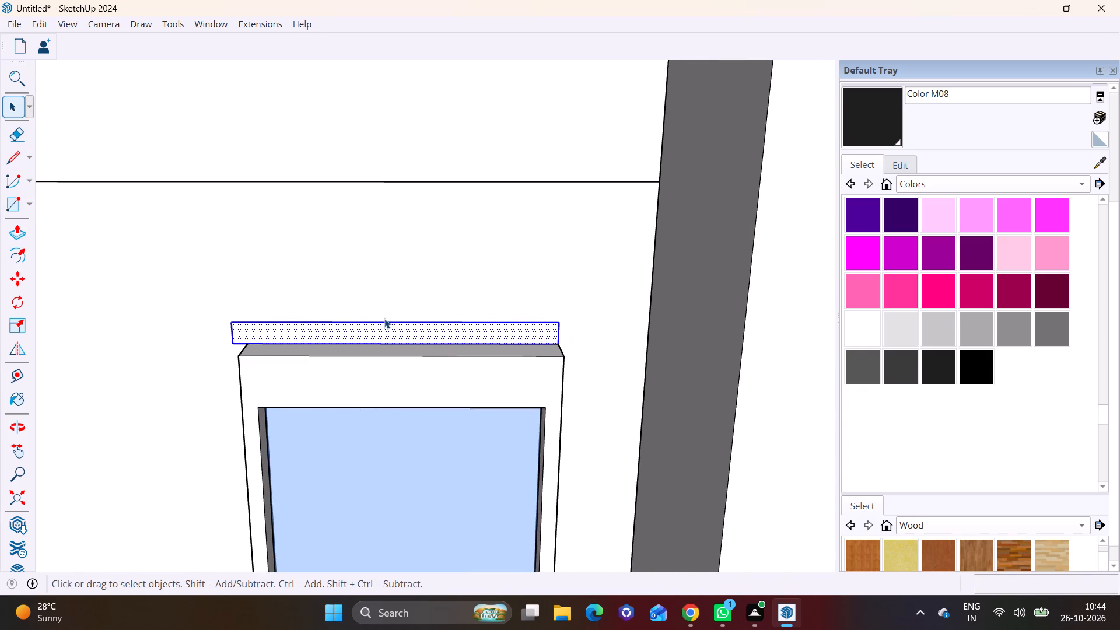
{"action": "right_click", "coordinate": [384, 329]}
{"action": "left_click", "coordinate": [412, 467]}
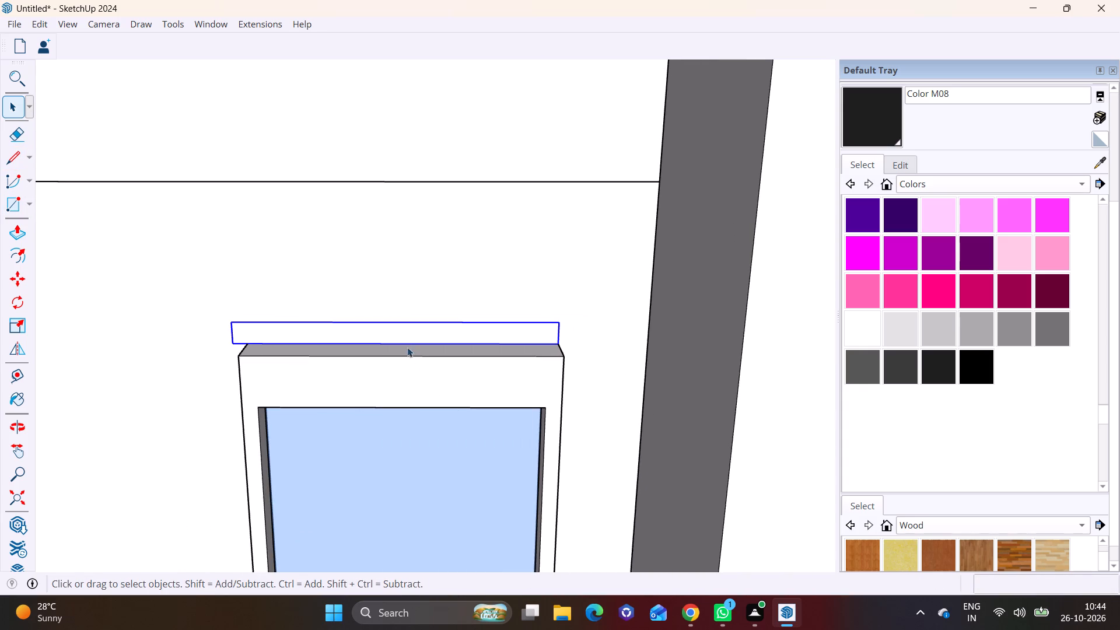
Open the thin rectangle's group above the blue-glass window and extrude its face outward about 3 15/16".
{"action": "triple_click", "coordinate": [407, 338]}
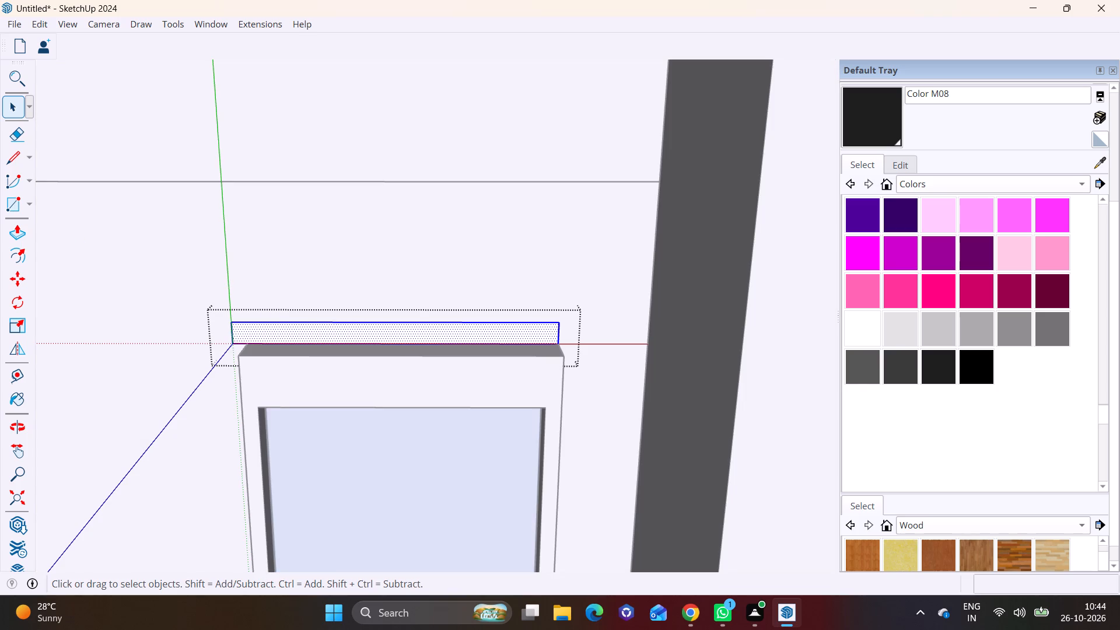
{"action": "left_click", "coordinate": [5, 231]}
{"action": "left_click", "coordinate": [22, 229]}
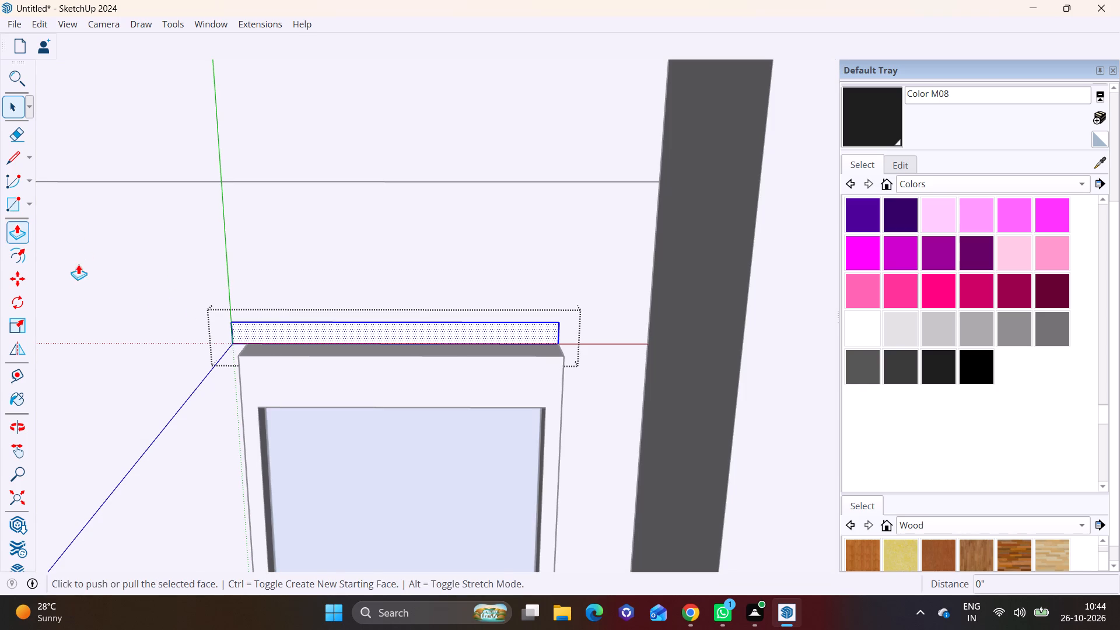
{"action": "left_click", "coordinate": [319, 335]}
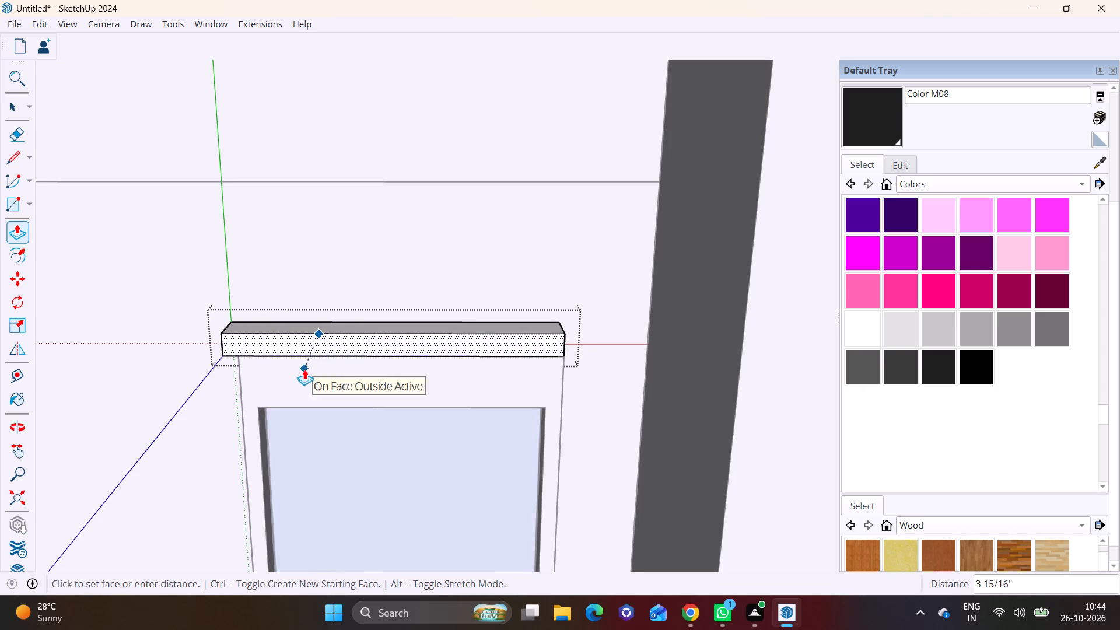
{"action": "left_click", "coordinate": [304, 369]}
{"action": "middle_click_drag", "start_coordinate": [293, 342], "coordinate": [292, 174]}
{"action": "left_click", "coordinate": [436, 254]}
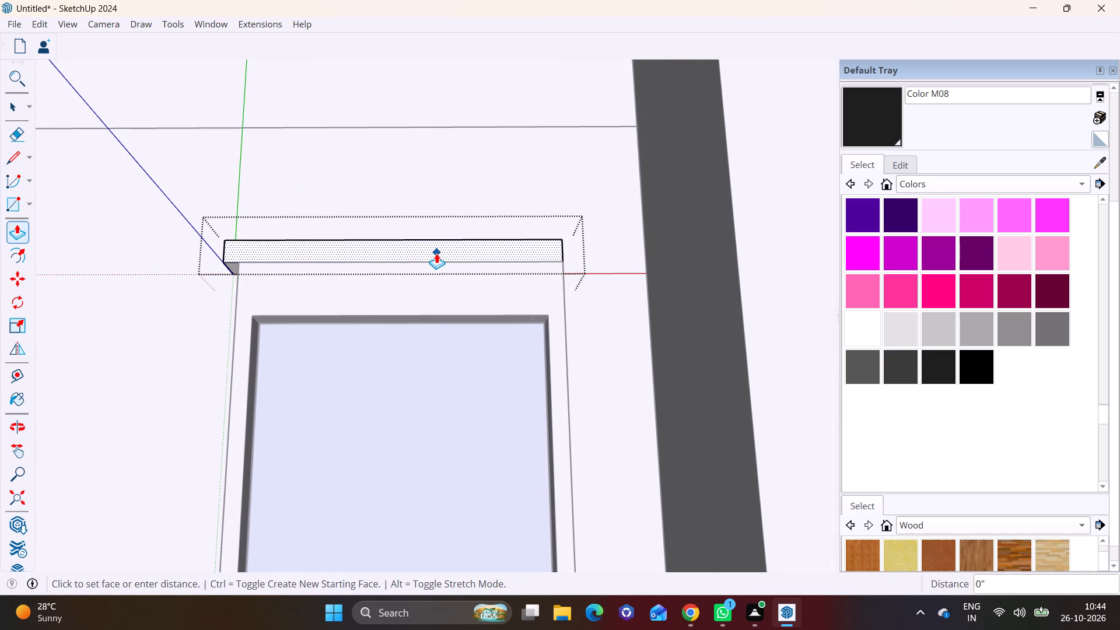
{"action": "left_click", "coordinate": [429, 246]}
Lengthen the strip above the window by about 1 1/2" at its end nearest the slim pillar, and close the group.
{"action": "middle_click_drag", "start_coordinate": [537, 238], "coordinate": [394, 313]}
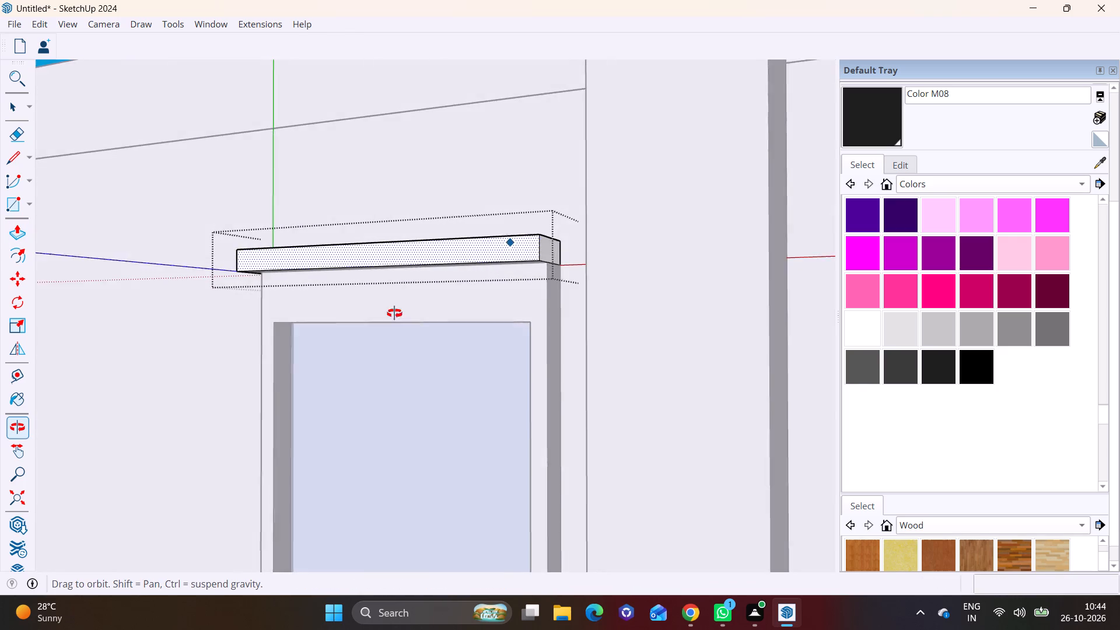
{"action": "middle_click_drag", "start_coordinate": [394, 313], "coordinate": [394, 314]}
{"action": "scroll", "coordinate": [583, 269], "scroll_direction": "up", "scroll_amount": 6}
{"action": "left_click", "coordinate": [10, 110]}
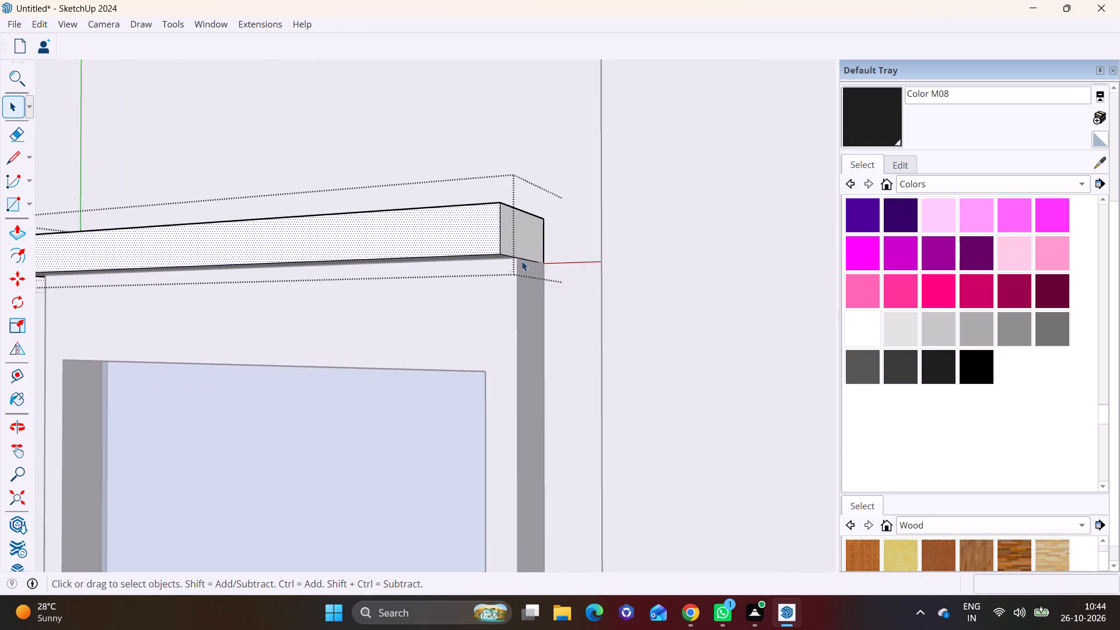
{"action": "left_click", "coordinate": [532, 246]}
{"action": "left_click", "coordinate": [12, 231]}
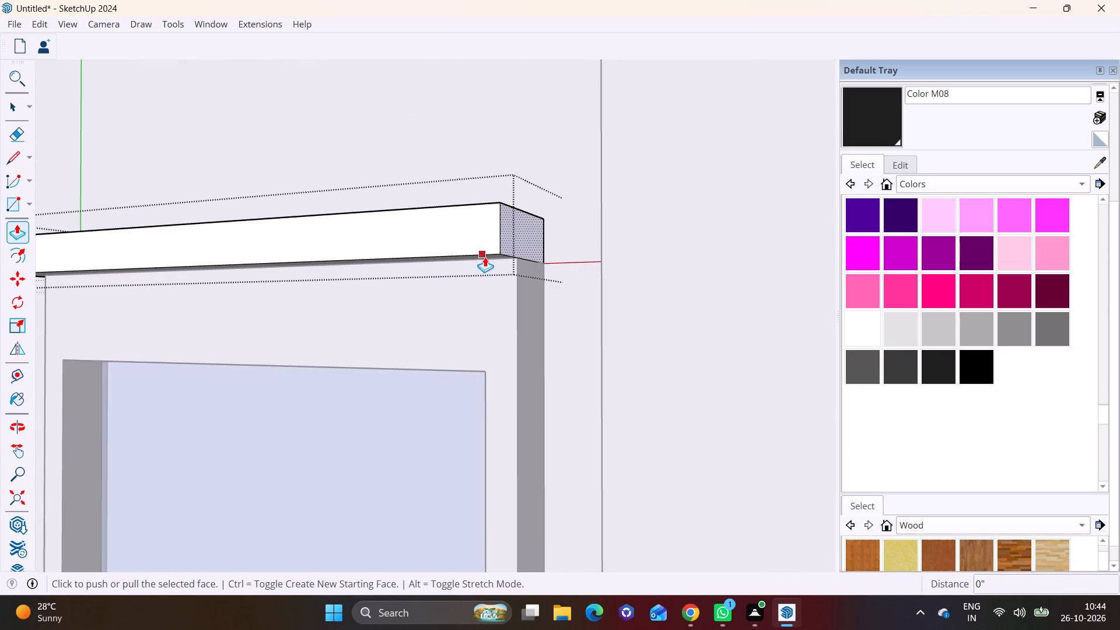
{"action": "left_click", "coordinate": [517, 245]}
{"action": "left_click", "coordinate": [549, 246]}
{"action": "scroll", "coordinate": [424, 305], "scroll_direction": "down", "scroll_amount": 1}
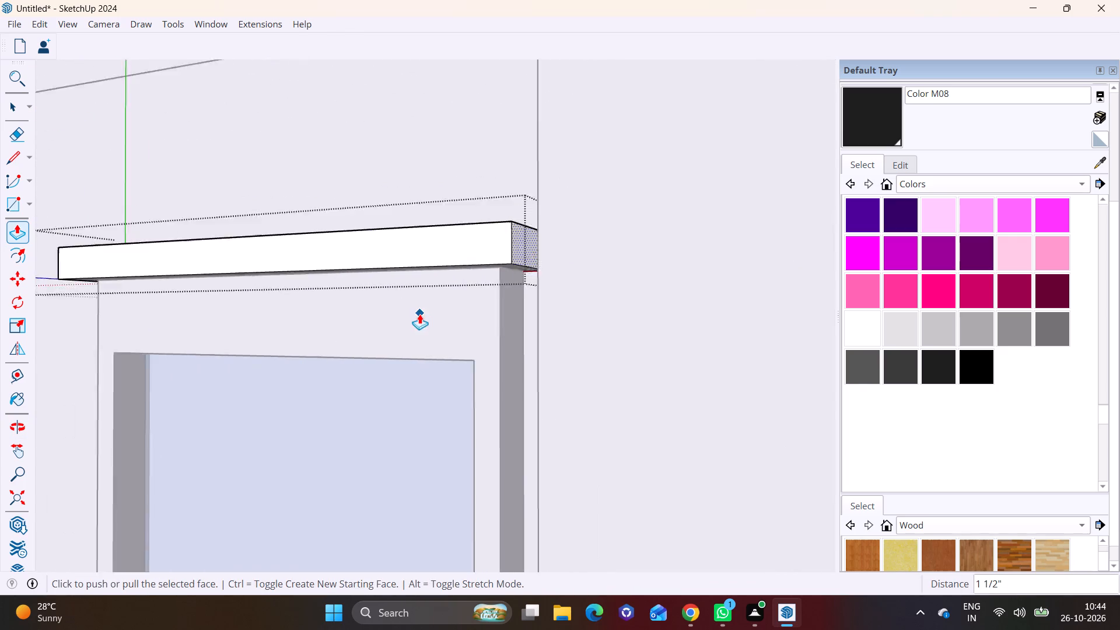
{"action": "scroll", "coordinate": [419, 314], "scroll_direction": "down", "scroll_amount": 10}
{"action": "key", "text": "space"}
{"action": "left_click", "coordinate": [202, 398]}
Copy the strip straight down about 4' 3 3/8" to sit as a sill under the blue-glass window's bottom edge.
{"action": "scroll", "coordinate": [228, 374], "scroll_direction": "down", "scroll_amount": 6}
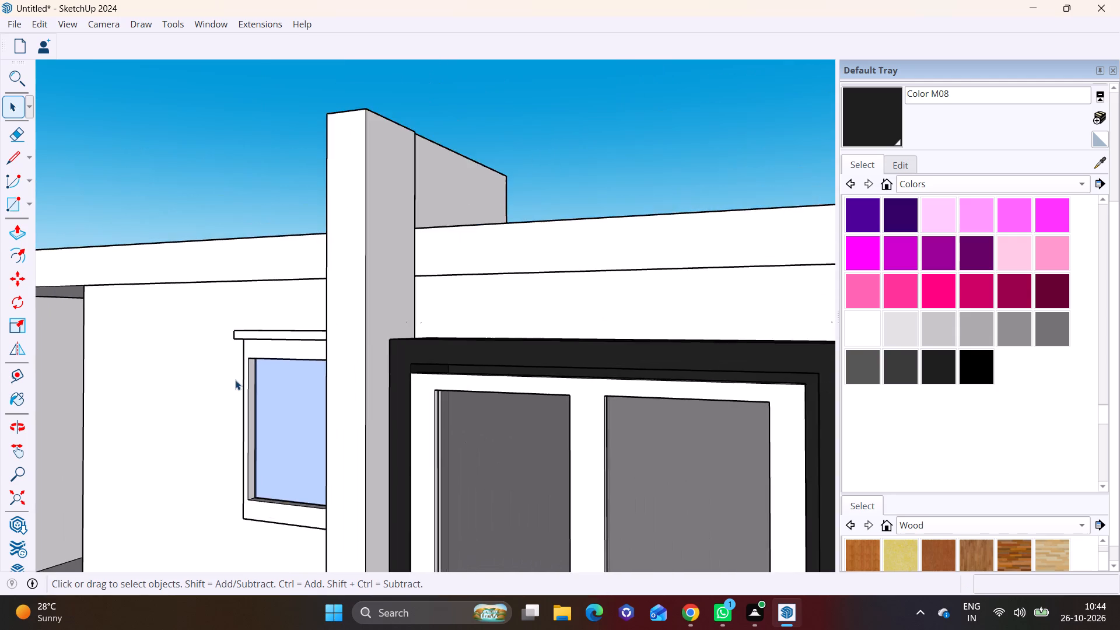
{"action": "middle_click_drag", "start_coordinate": [237, 380], "coordinate": [311, 229], "text": "shift"}
{"action": "middle_click_drag", "start_coordinate": [316, 237], "coordinate": [652, 363]}
{"action": "scroll", "coordinate": [650, 290], "scroll_direction": "up", "scroll_amount": 2}
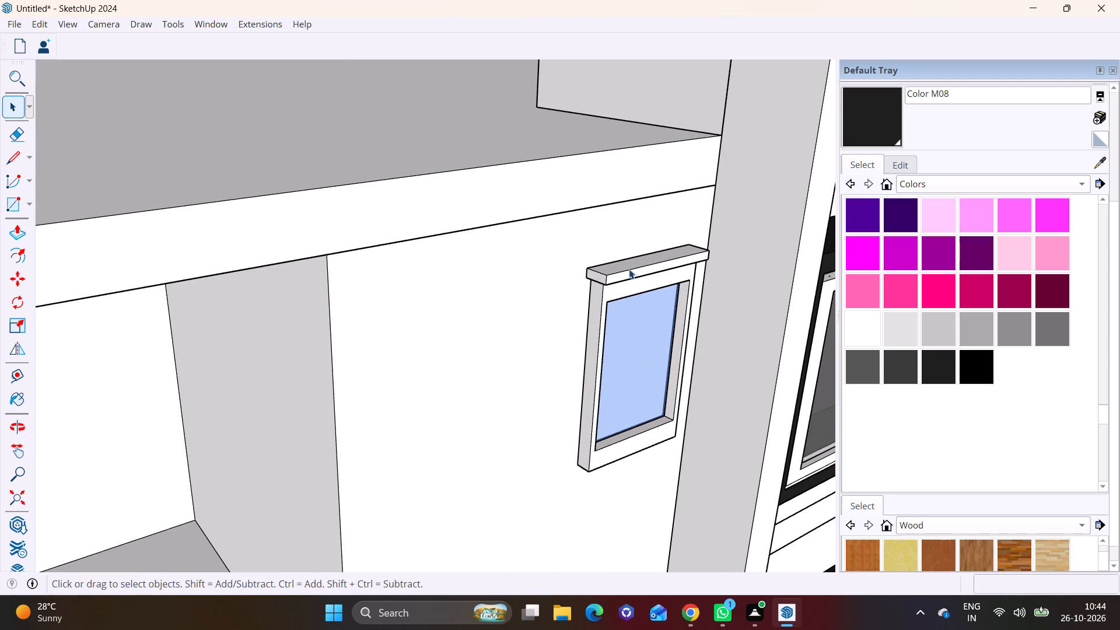
{"action": "left_click", "coordinate": [626, 264]}
{"action": "key", "text": "m"}
{"action": "left_click", "coordinate": [586, 270]}
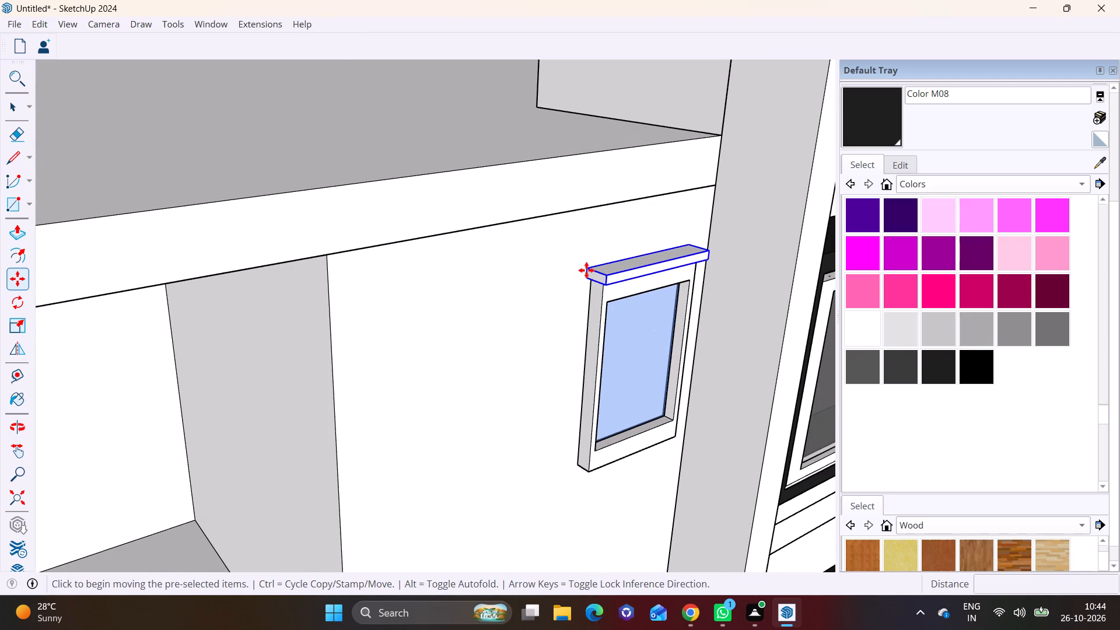
{"action": "middle_click_drag", "start_coordinate": [570, 452], "coordinate": [589, 324]}
{"action": "scroll", "coordinate": [587, 347], "scroll_direction": "up", "scroll_amount": 4}
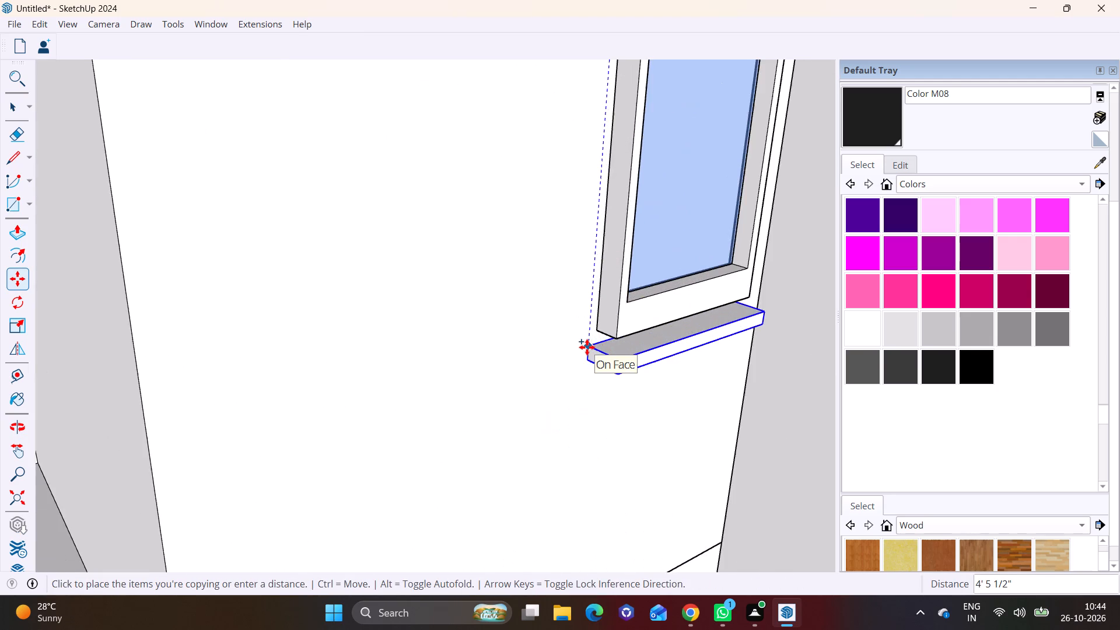
{"action": "scroll", "coordinate": [587, 347], "scroll_direction": "up", "scroll_amount": 4}
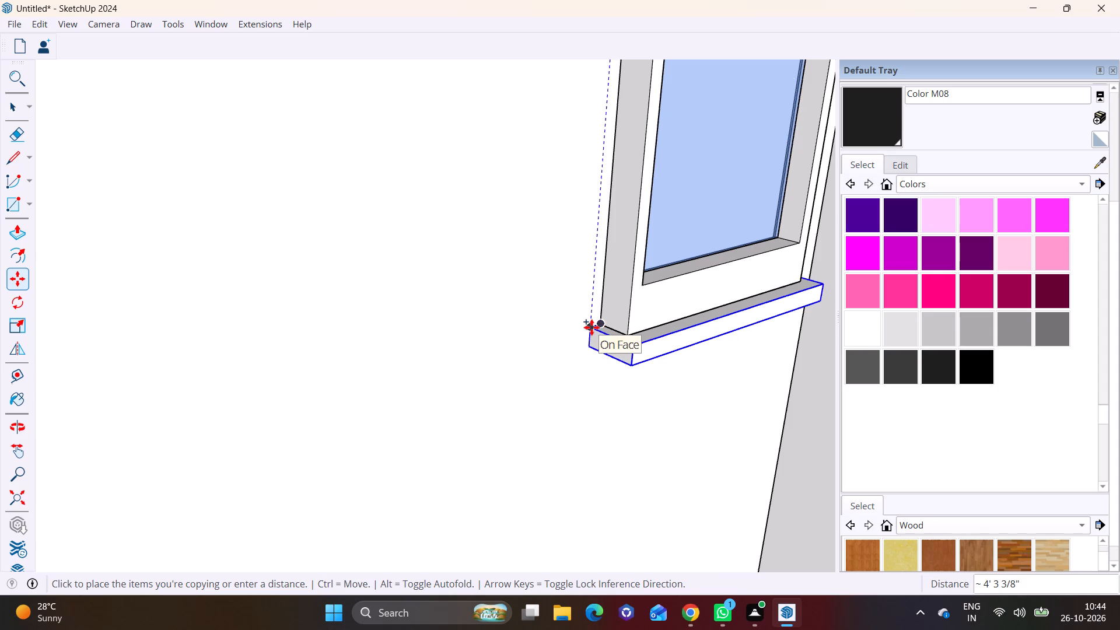
{"action": "left_click", "coordinate": [591, 327]}
{"action": "key", "text": "space"}
{"action": "left_click", "coordinate": [544, 366]}
Copy the blue-glass window with both strips about 11' 3 3/4" straight down onto the wall of the floor below.
{"action": "scroll", "coordinate": [551, 369], "scroll_direction": "down", "scroll_amount": 4}
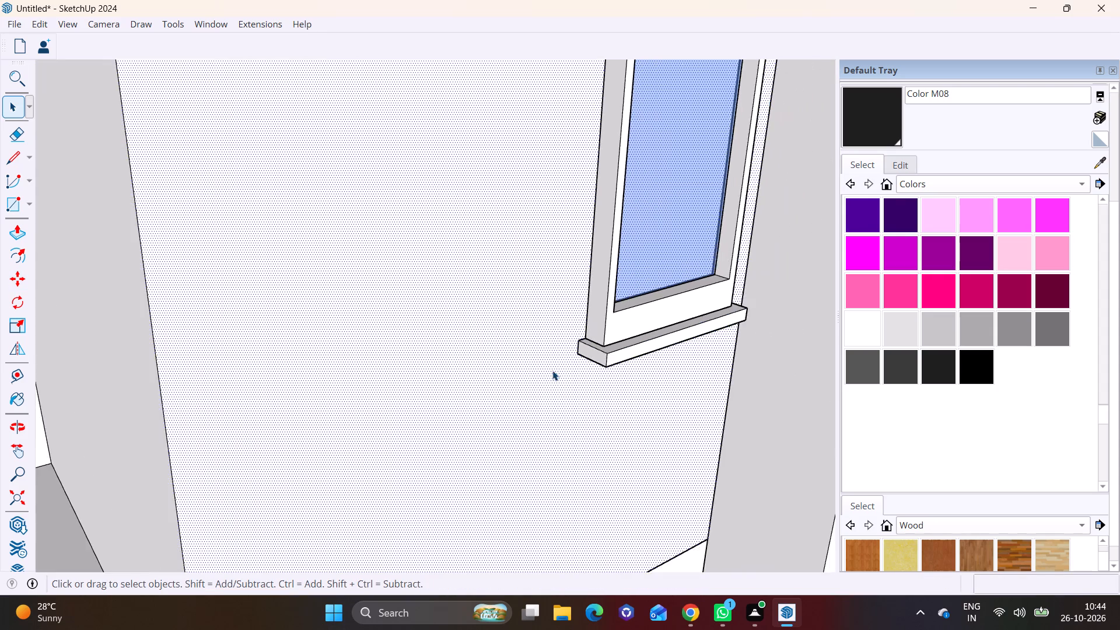
{"action": "scroll", "coordinate": [552, 370], "scroll_direction": "down", "scroll_amount": 11}
{"action": "middle_click_drag", "start_coordinate": [533, 386], "coordinate": [222, 268]}
{"action": "scroll", "coordinate": [222, 268], "scroll_direction": "down", "scroll_amount": 3}
{"action": "left_click", "coordinate": [181, 126]}
{"action": "scroll", "coordinate": [200, 181], "scroll_direction": "down", "scroll_amount": 3}
{"action": "middle_click_drag", "start_coordinate": [247, 228], "coordinate": [316, 242], "text": "shift"}
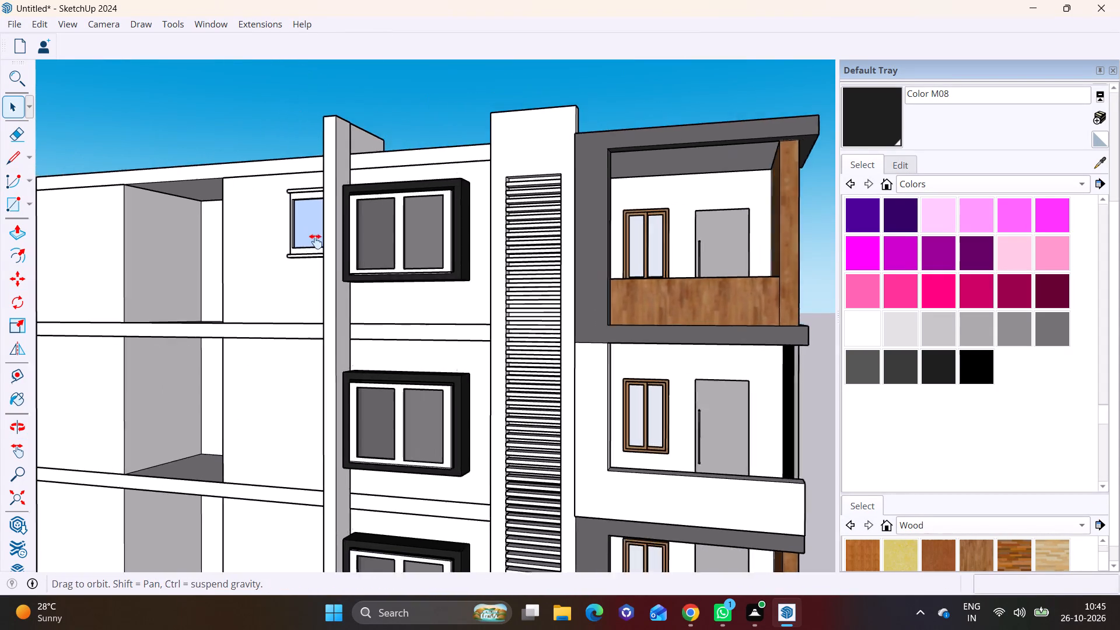
{"action": "middle_click_drag", "start_coordinate": [316, 242], "coordinate": [397, 245], "text": "shift"}
{"action": "middle_click_drag", "start_coordinate": [397, 245], "coordinate": [483, 279]}
{"action": "scroll", "coordinate": [393, 230], "scroll_direction": "up", "scroll_amount": 6}
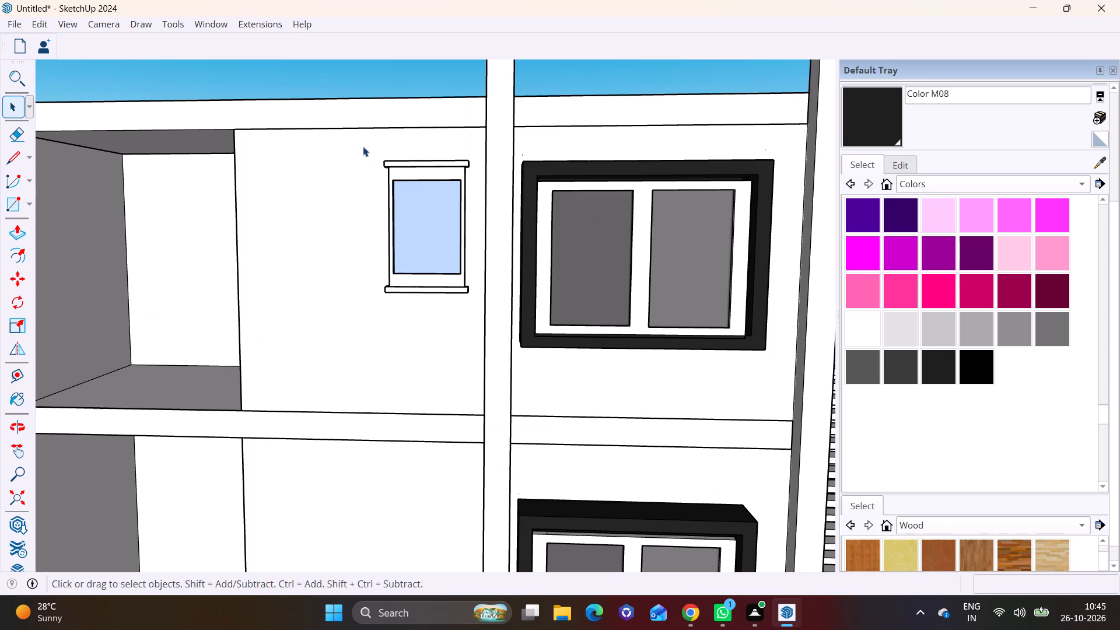
{"action": "left_click_drag", "start_coordinate": [363, 146], "coordinate": [478, 312]}
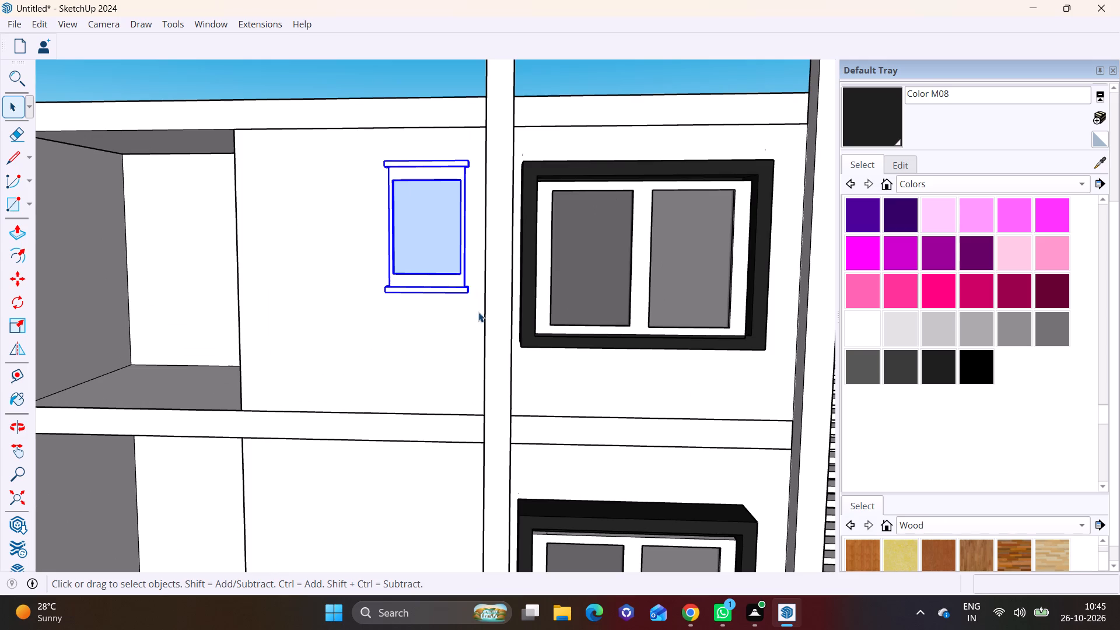
{"action": "key", "text": "m"}
{"action": "middle_click_drag", "start_coordinate": [478, 253], "coordinate": [359, 346]}
{"action": "scroll", "coordinate": [388, 164], "scroll_direction": "up", "scroll_amount": 3}
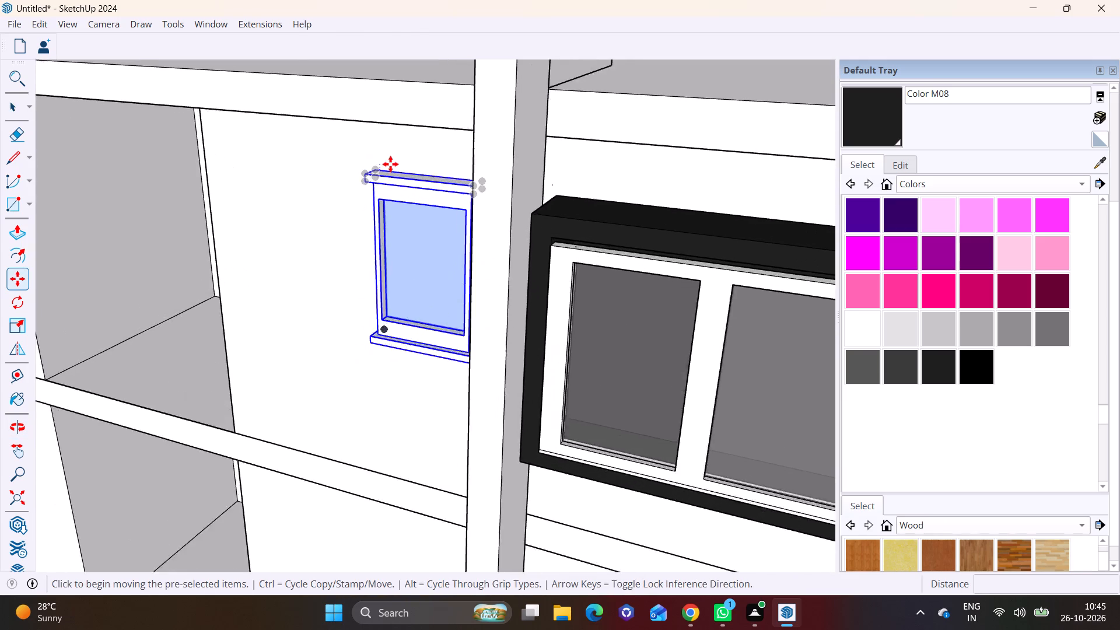
{"action": "scroll", "coordinate": [390, 164], "scroll_direction": "up", "scroll_amount": 3}
{"action": "left_click", "coordinate": [370, 171]}
{"action": "middle_click_drag", "start_coordinate": [346, 377], "coordinate": [358, 373]}
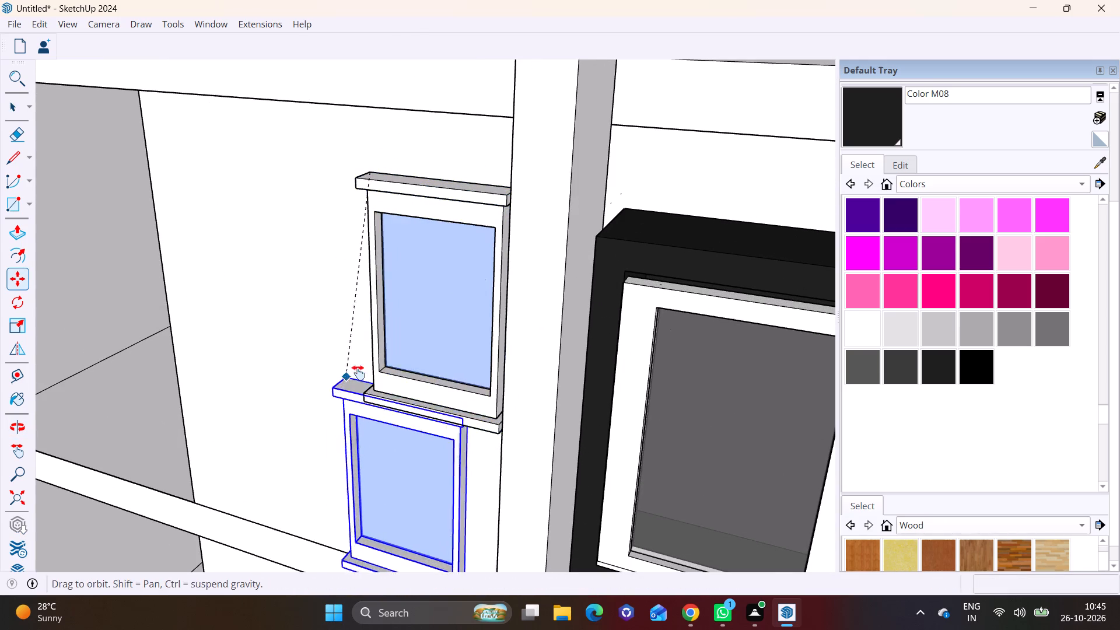
{"action": "middle_click_drag", "start_coordinate": [358, 373], "coordinate": [491, 12]}
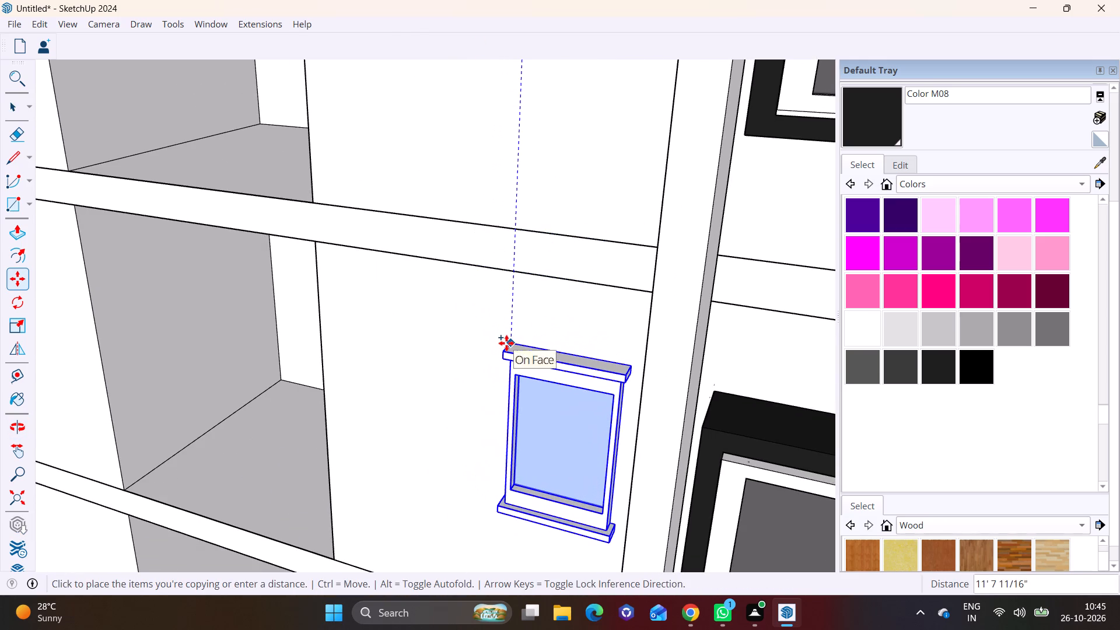
{"action": "middle_click_drag", "start_coordinate": [504, 332], "coordinate": [560, 171]}
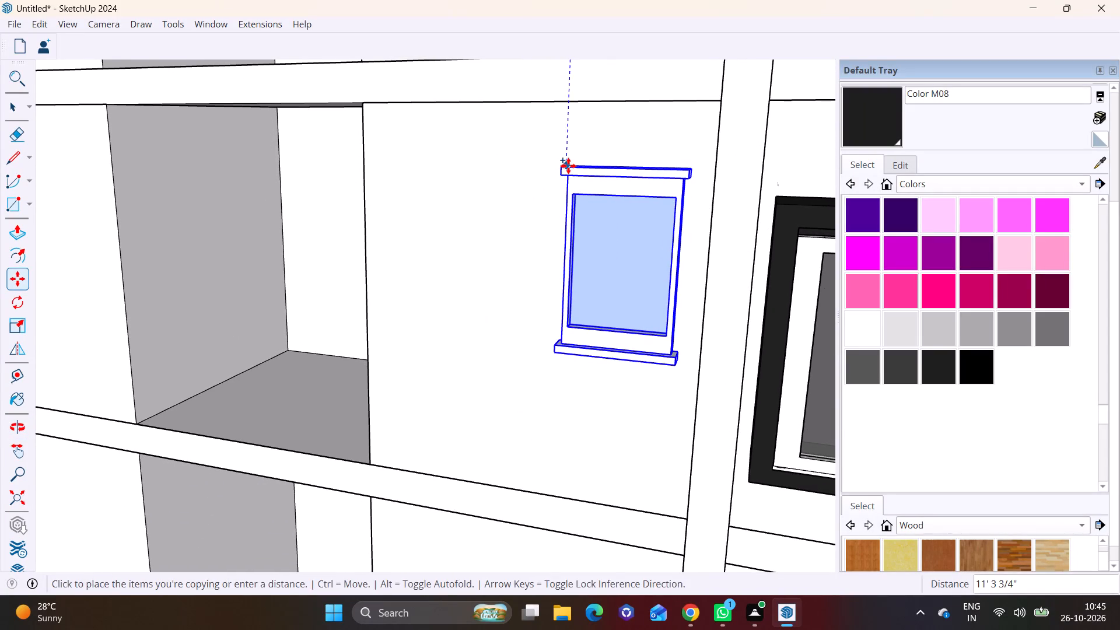
{"action": "left_click", "coordinate": [568, 166]}
Copy the window with its strips about 11' 2 13/16" farther down, onto the second storey's wall.
{"action": "left_click", "coordinate": [566, 166]}
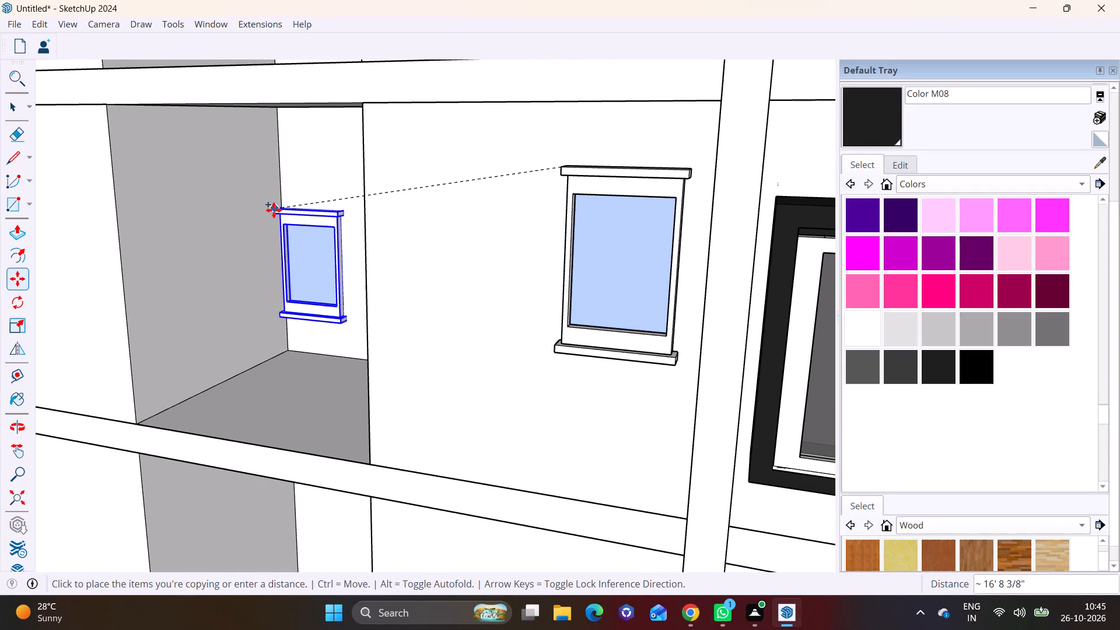
{"action": "middle_click_drag", "start_coordinate": [381, 339], "coordinate": [531, 62], "text": "shift"}
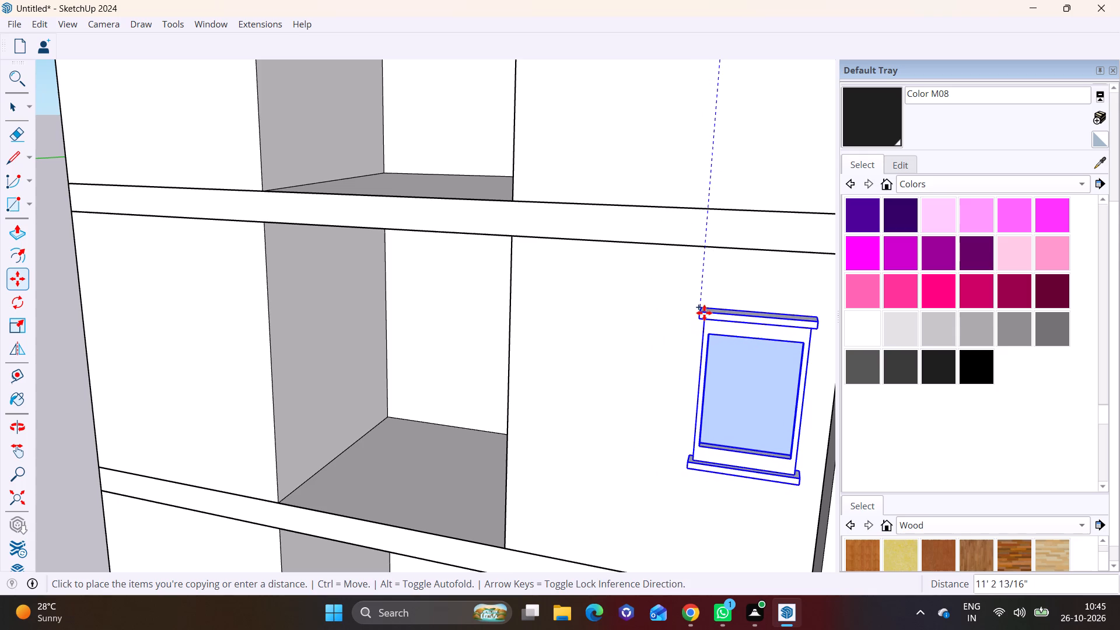
{"action": "left_click", "coordinate": [705, 307]}
Copy the window with its strips about 11' 6 3/8" down onto the ground-floor wall and clear the selection.
{"action": "scroll", "coordinate": [703, 304], "scroll_direction": "up", "scroll_amount": 5}
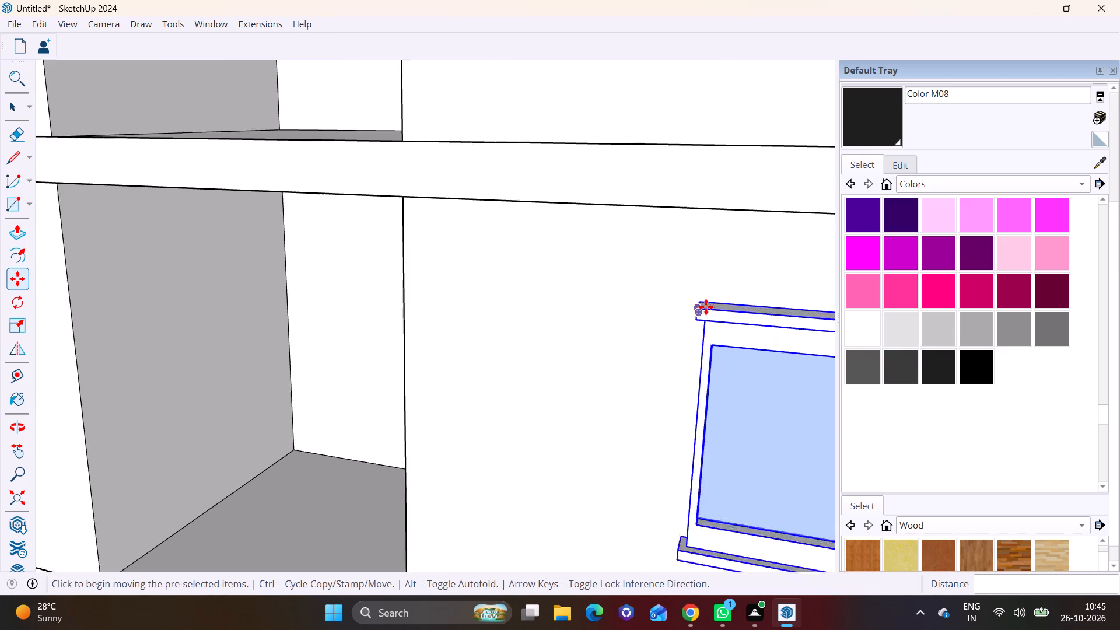
{"action": "scroll", "coordinate": [706, 307], "scroll_direction": "up", "scroll_amount": 1}
{"action": "middle_click_drag", "start_coordinate": [706, 307], "coordinate": [727, 328]}
{"action": "left_click", "coordinate": [718, 315]}
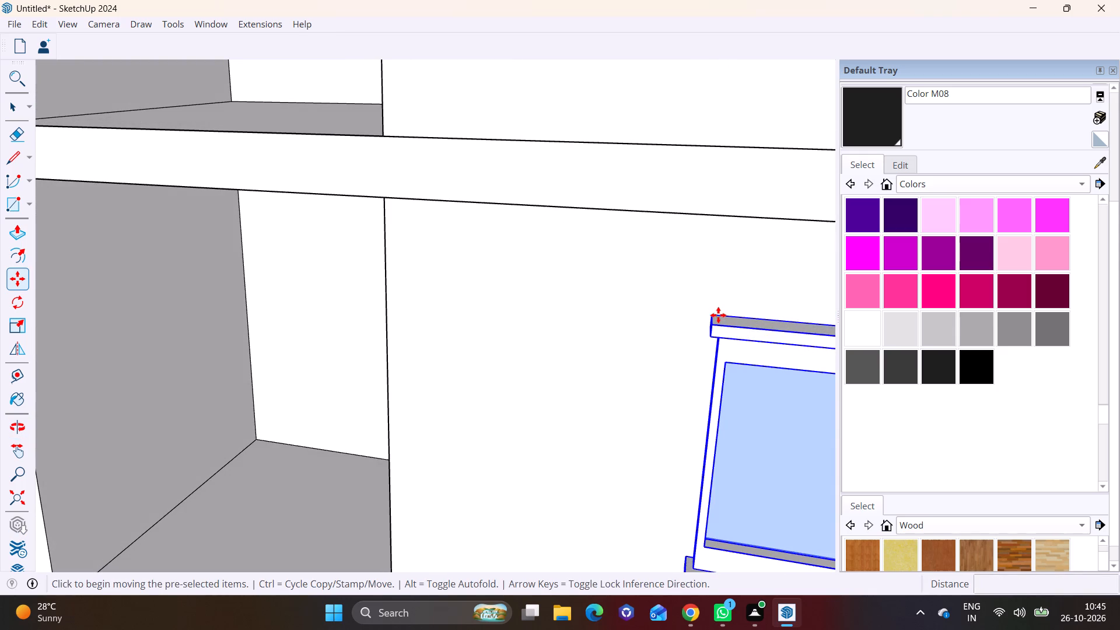
{"action": "middle_click_drag", "start_coordinate": [703, 414], "coordinate": [726, 132], "text": "shift"}
{"action": "scroll", "coordinate": [733, 265], "scroll_direction": "down", "scroll_amount": 10}
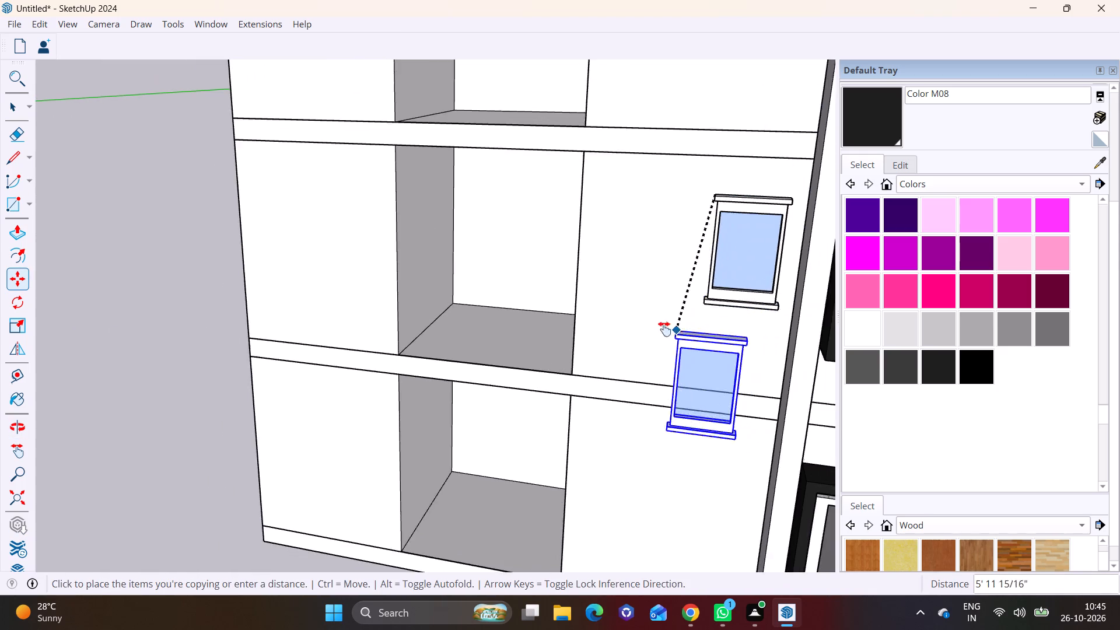
{"action": "middle_click_drag", "start_coordinate": [667, 330], "coordinate": [568, 80], "text": "shift"}
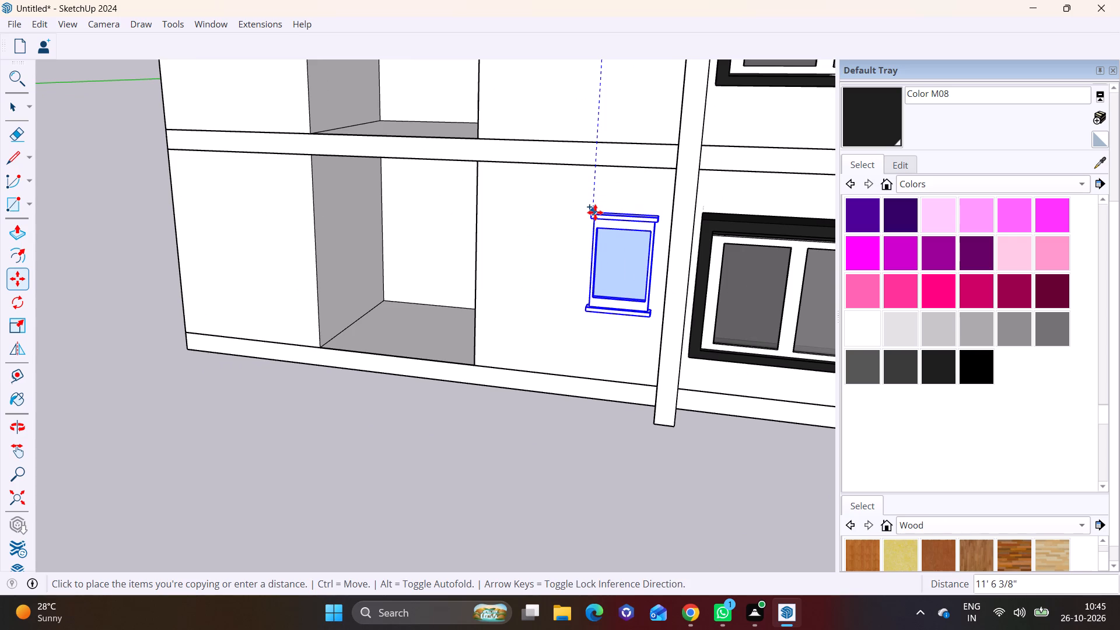
{"action": "left_click", "coordinate": [595, 212]}
{"action": "key", "text": "space"}
{"action": "left_click", "coordinate": [358, 411]}
Examine the column of blue-glass windows and the whole four-storey facade from the front corner.
{"action": "scroll", "coordinate": [404, 358], "scroll_direction": "down", "scroll_amount": 6}
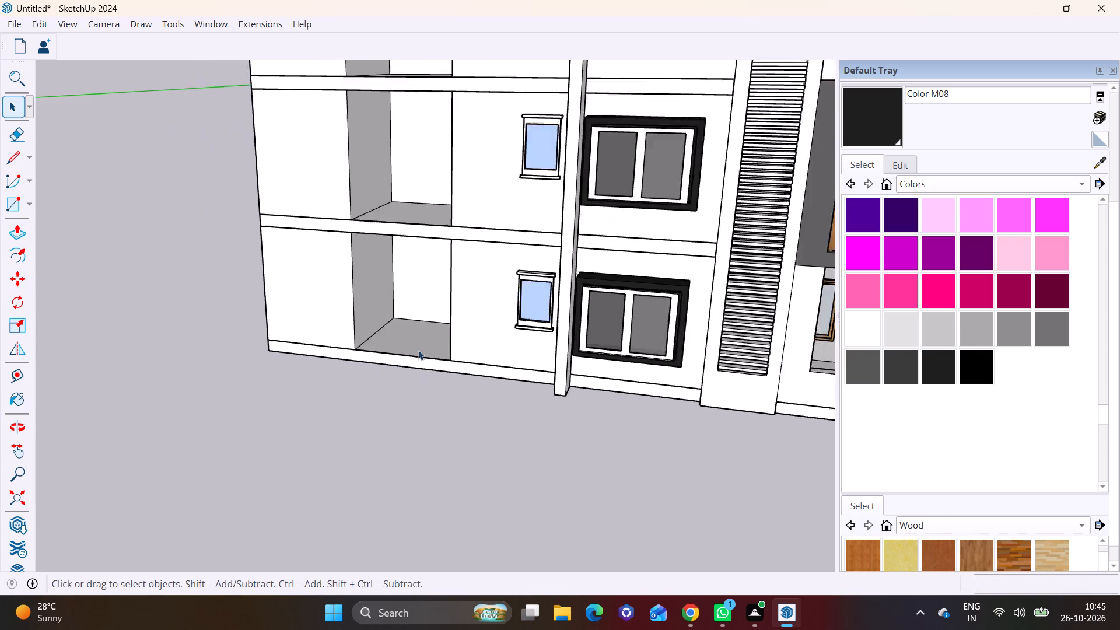
{"action": "scroll", "coordinate": [418, 350], "scroll_direction": "down", "scroll_amount": 4}
{"action": "middle_click_drag", "start_coordinate": [447, 359], "coordinate": [279, 229]}
{"action": "scroll", "coordinate": [331, 232], "scroll_direction": "down", "scroll_amount": 3}
{"action": "middle_click_drag", "start_coordinate": [331, 256], "coordinate": [295, 394], "text": "shift"}
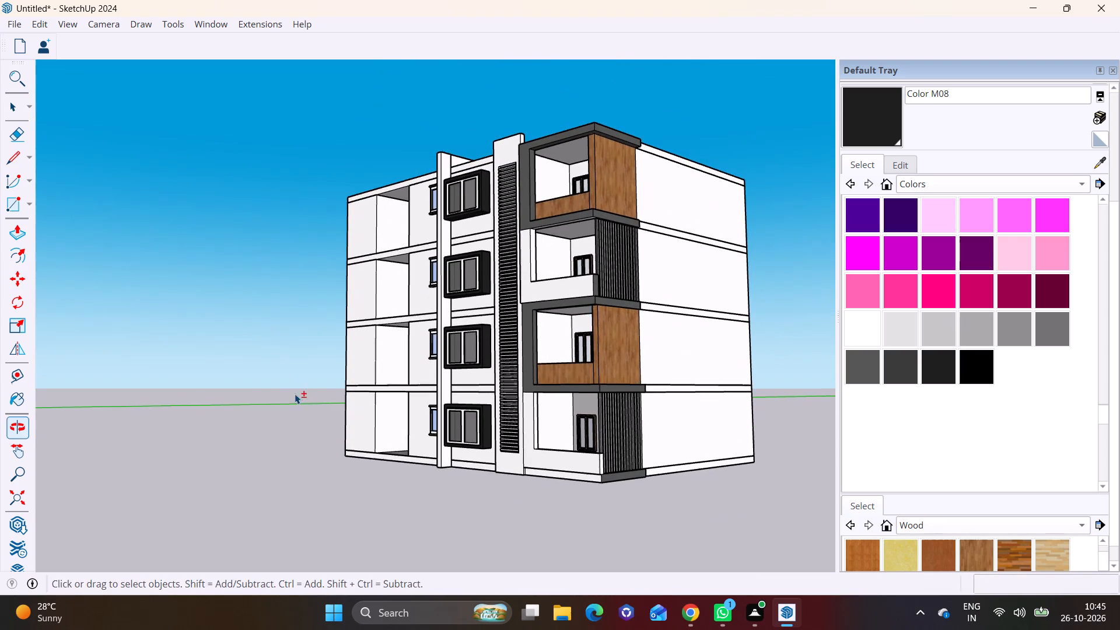
{"action": "middle_click_drag", "start_coordinate": [295, 394], "coordinate": [295, 393], "text": "shift"}
{"action": "middle_click_drag", "start_coordinate": [371, 383], "coordinate": [395, 376]}
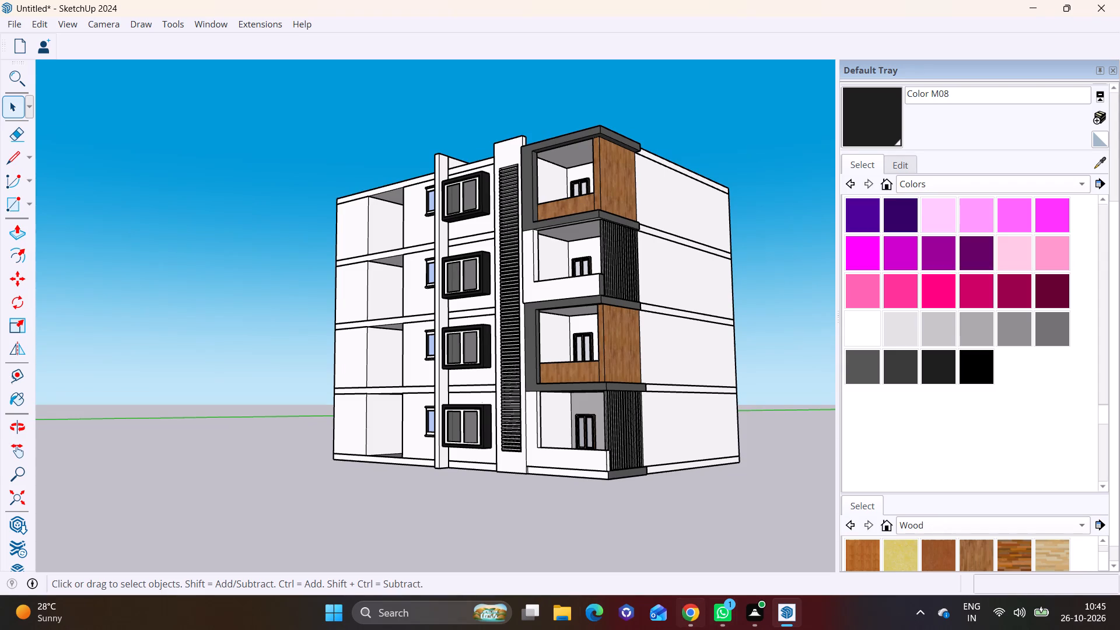
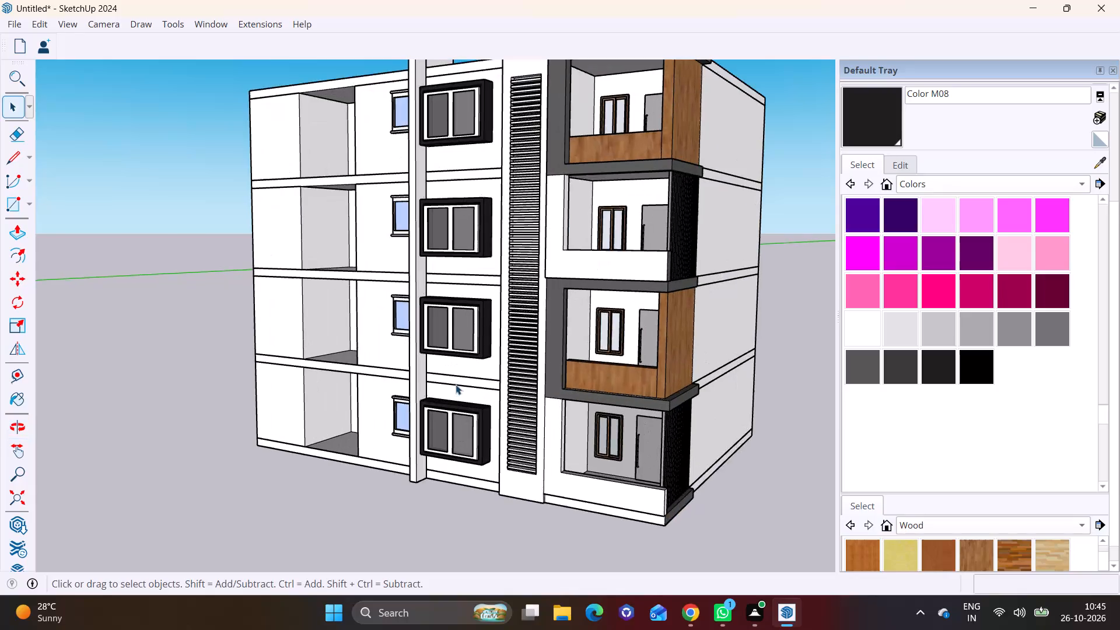
Examine the blue-glass windows beside the tall pillar and the open bays on all four storeys, close up and from farther back.
{"action": "scroll", "coordinate": [411, 371], "scroll_direction": "up", "scroll_amount": 4}
{"action": "middle_click_drag", "start_coordinate": [411, 371], "coordinate": [407, 365]}
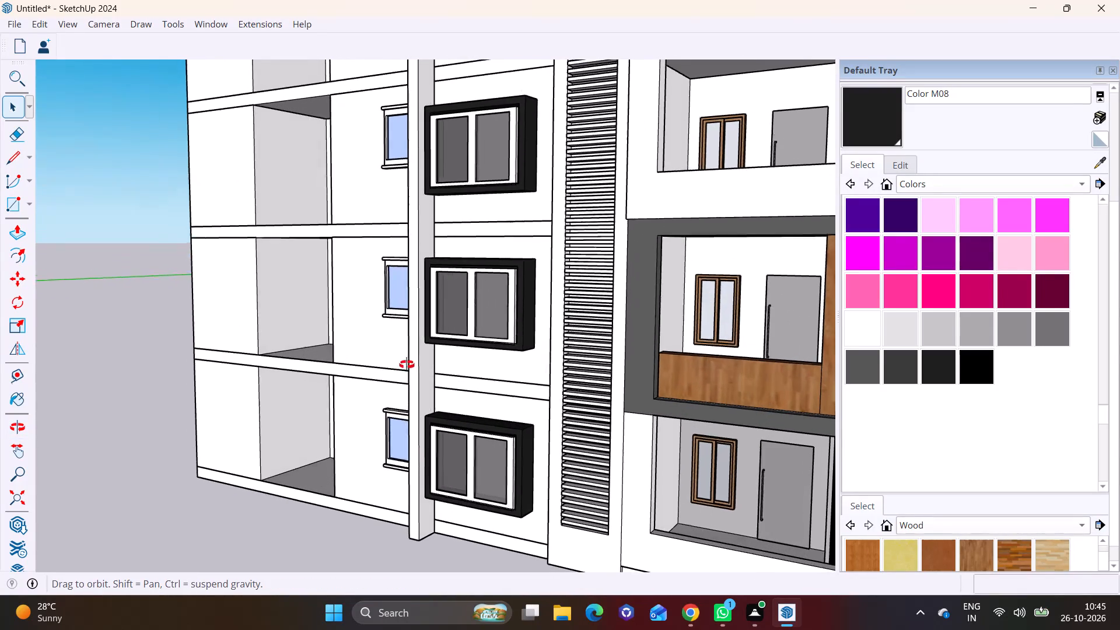
{"action": "middle_click_drag", "start_coordinate": [407, 365], "coordinate": [452, 348]}
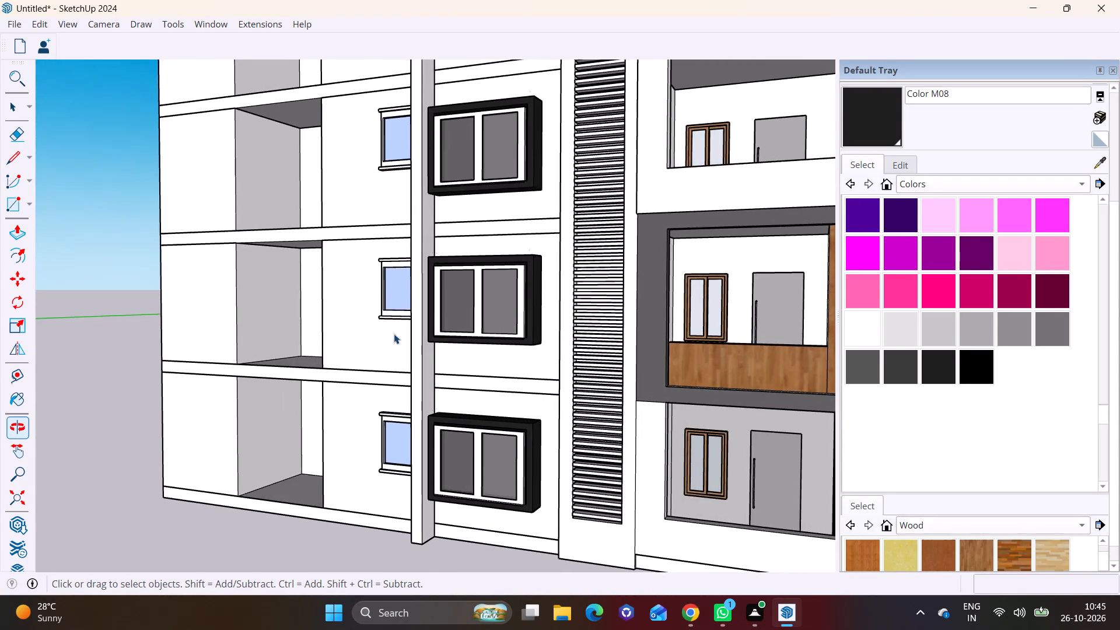
{"action": "scroll", "coordinate": [384, 330], "scroll_direction": "up", "scroll_amount": 9}
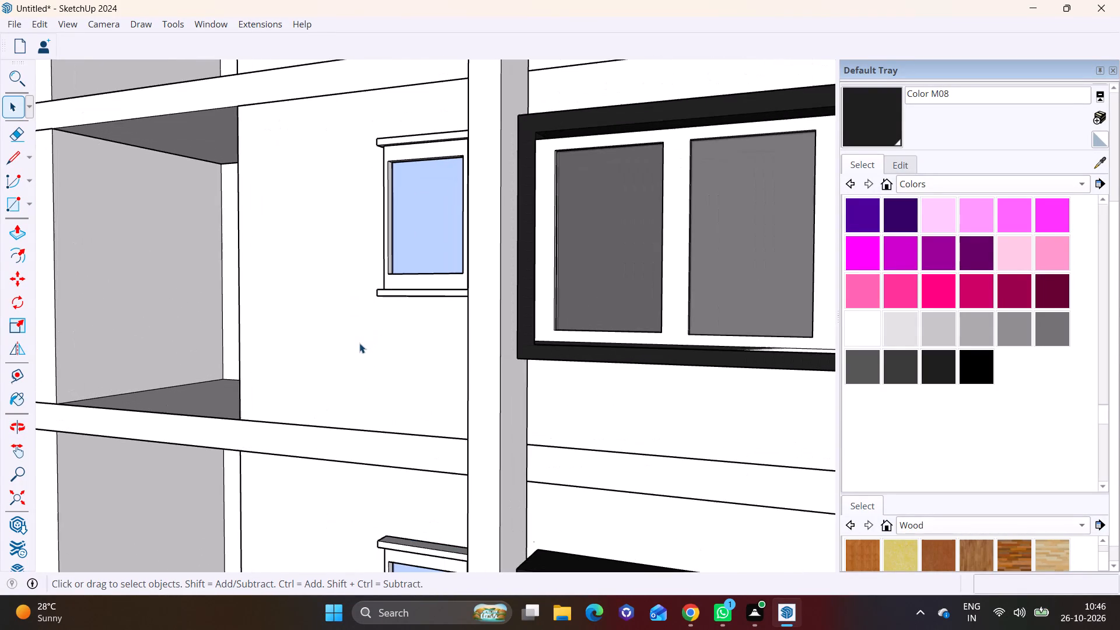
{"action": "middle_click_drag", "start_coordinate": [346, 343], "coordinate": [382, 373]}
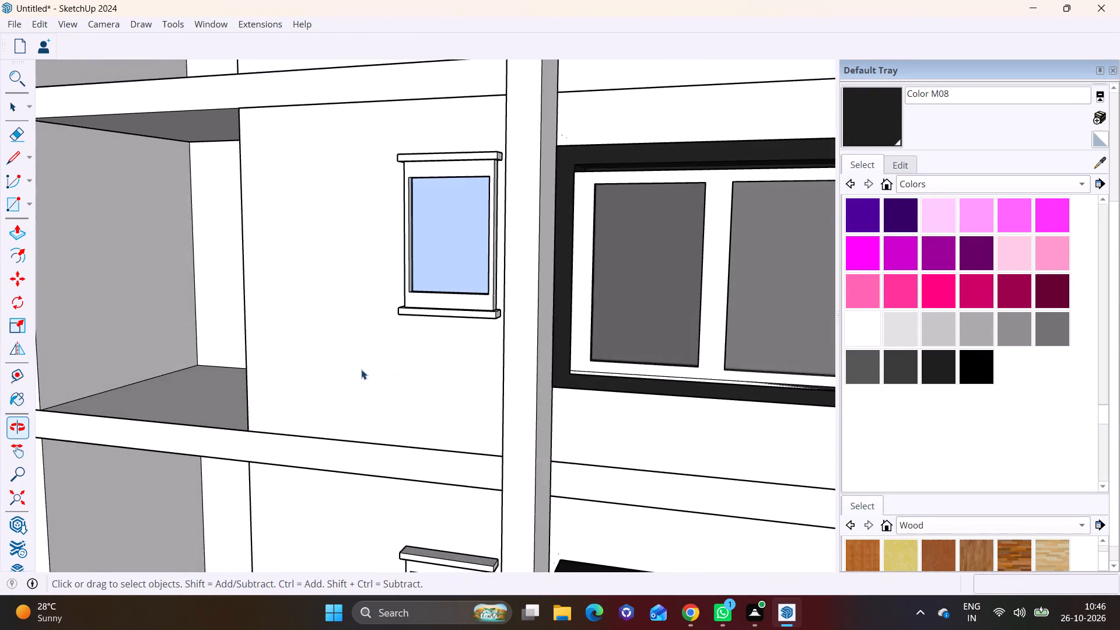
{"action": "scroll", "coordinate": [360, 369], "scroll_direction": "down", "scroll_amount": 11}
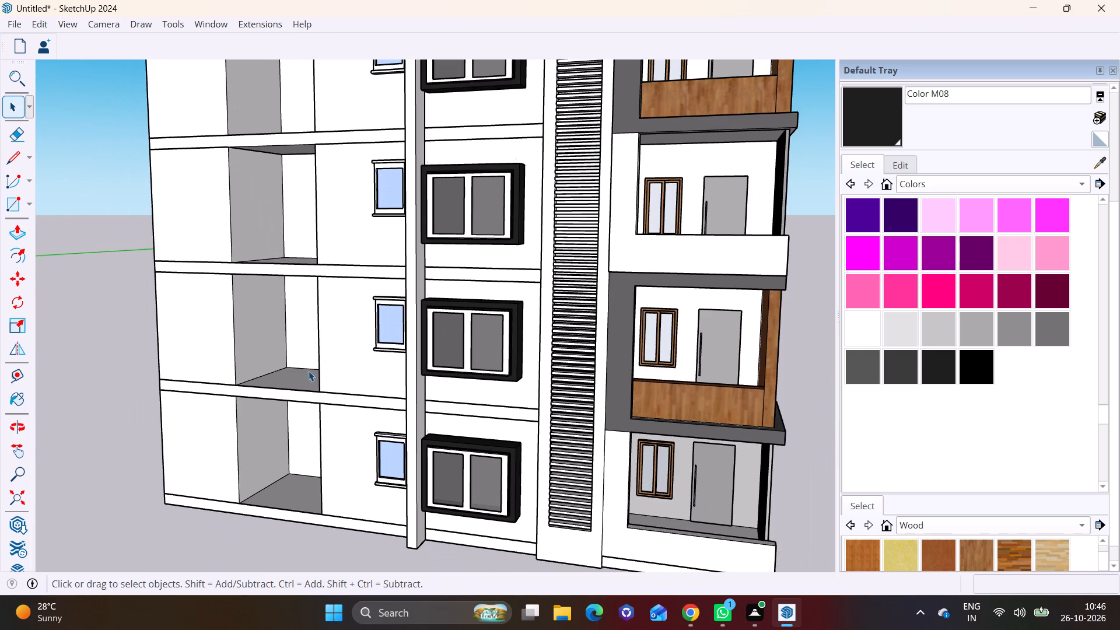
{"action": "scroll", "coordinate": [308, 367], "scroll_direction": "up", "scroll_amount": 4}
{"action": "scroll", "coordinate": [308, 367], "scroll_direction": "down", "scroll_amount": 5}
{"action": "middle_click_drag", "start_coordinate": [318, 369], "coordinate": [320, 369], "text": "shift"}
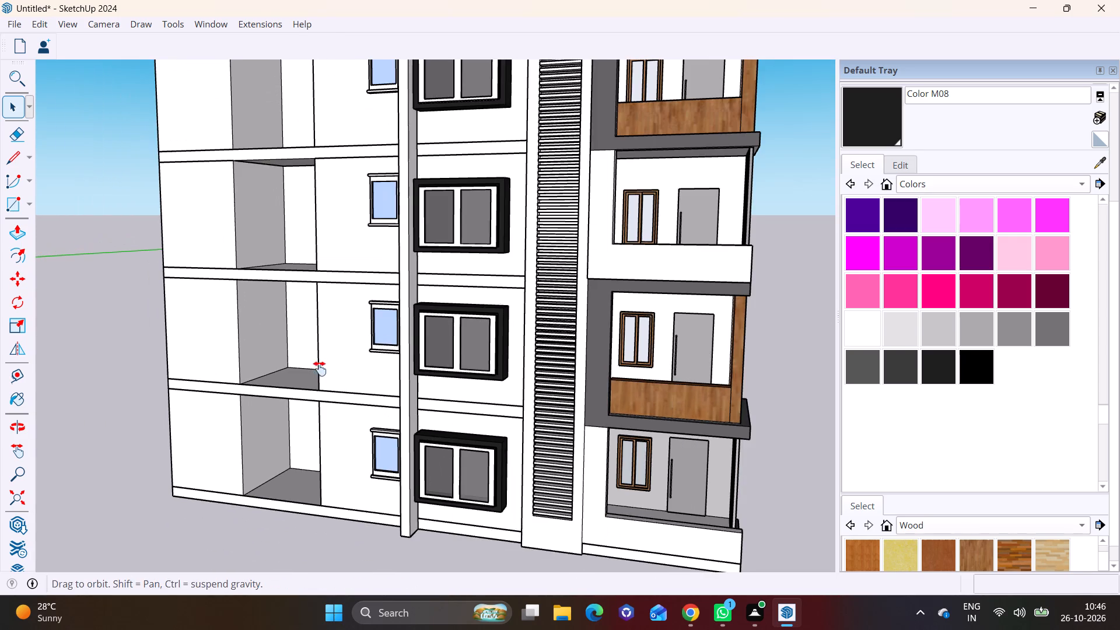
{"action": "middle_click_drag", "start_coordinate": [320, 369], "coordinate": [337, 388], "text": "shift"}
{"action": "scroll", "coordinate": [346, 383], "scroll_direction": "down", "scroll_amount": 3}
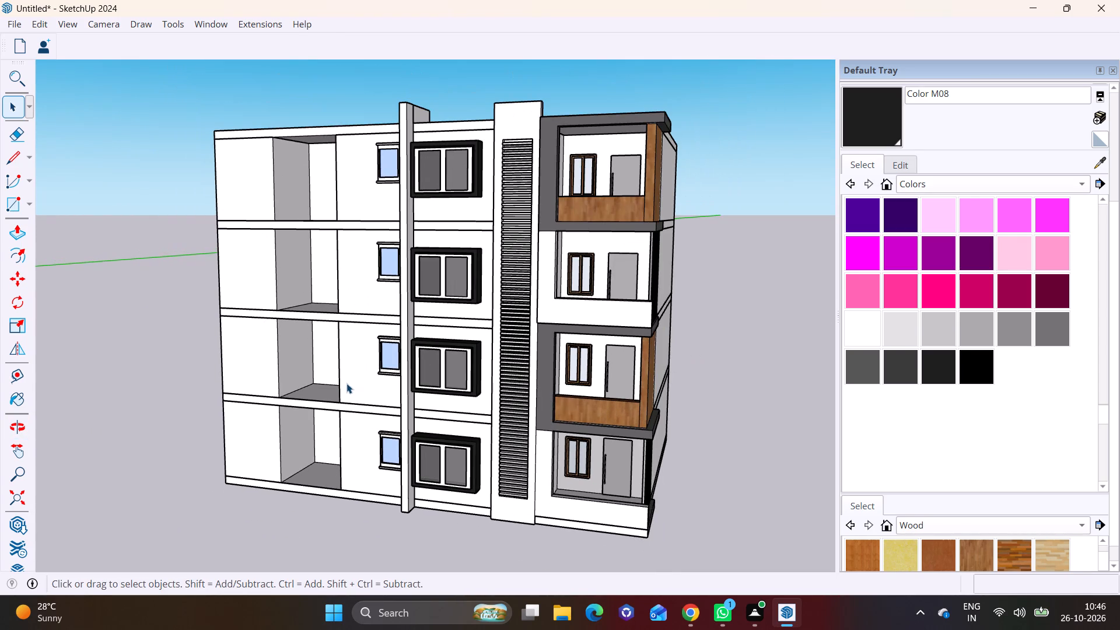
{"action": "middle_click_drag", "start_coordinate": [287, 352], "coordinate": [263, 405], "text": "shift"}
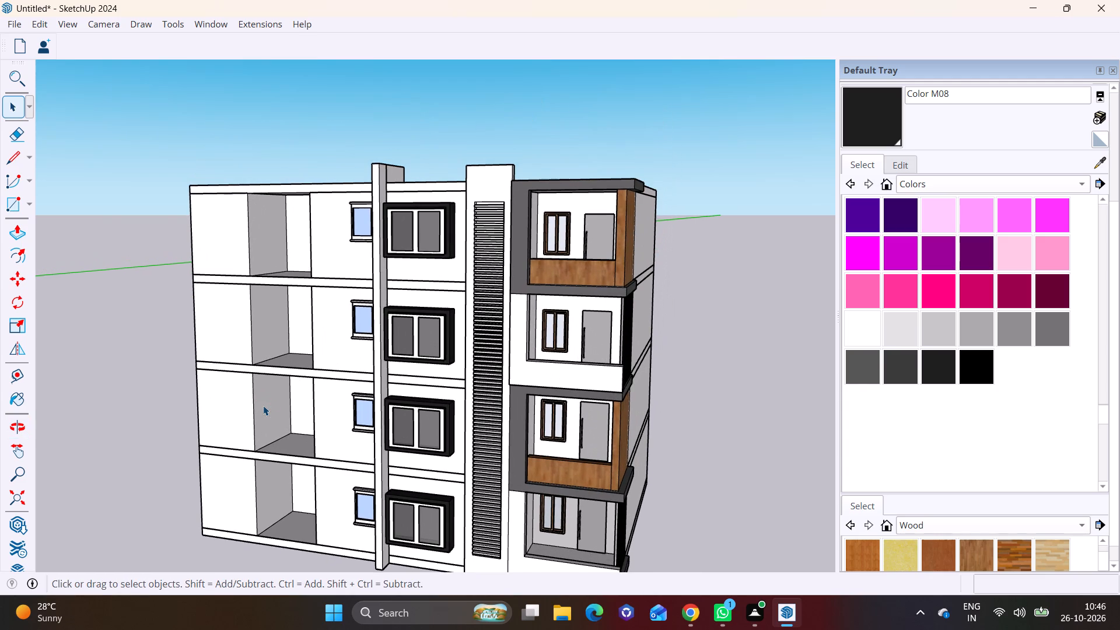
{"action": "scroll", "coordinate": [266, 401], "scroll_direction": "up", "scroll_amount": 1}
{"action": "middle_click_drag", "start_coordinate": [269, 401], "coordinate": [281, 389]}
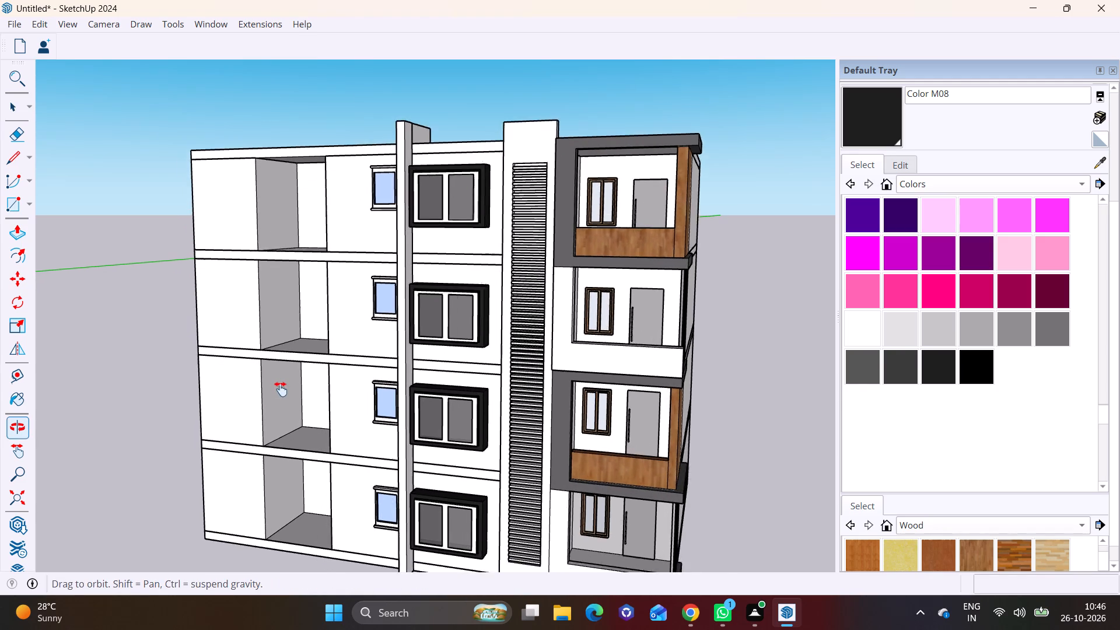
{"action": "middle_click_drag", "start_coordinate": [281, 389], "coordinate": [282, 383]}
{"action": "scroll", "coordinate": [282, 383], "scroll_direction": "up", "scroll_amount": 1, "text": "shift"}
{"action": "scroll", "coordinate": [282, 383], "scroll_direction": "down", "scroll_amount": 2}
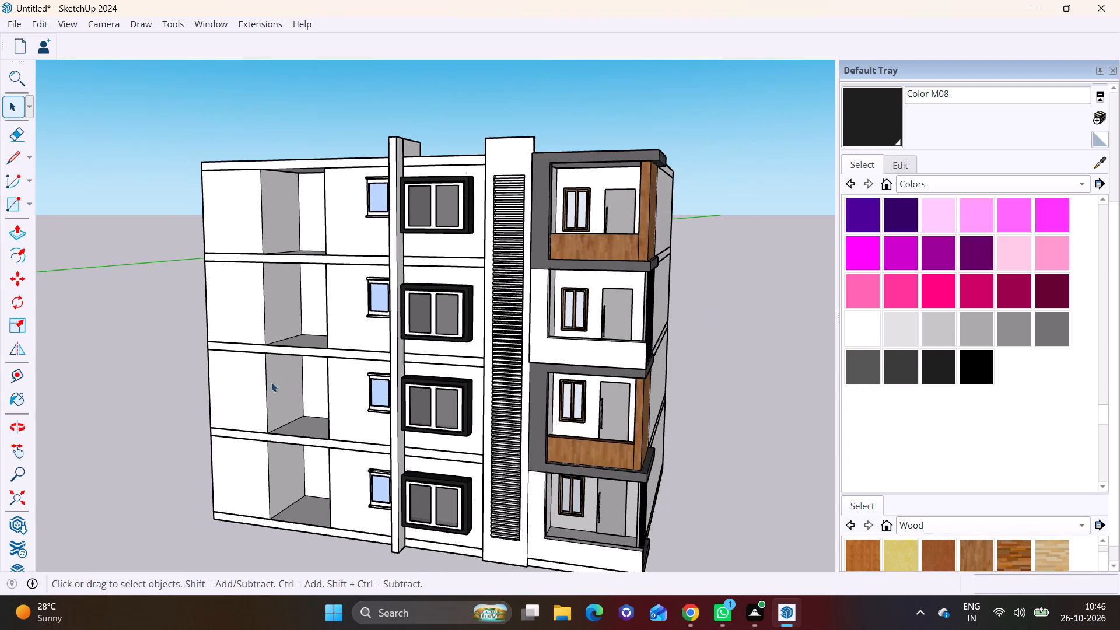
{"action": "scroll", "coordinate": [242, 382], "scroll_direction": "up", "scroll_amount": 3}
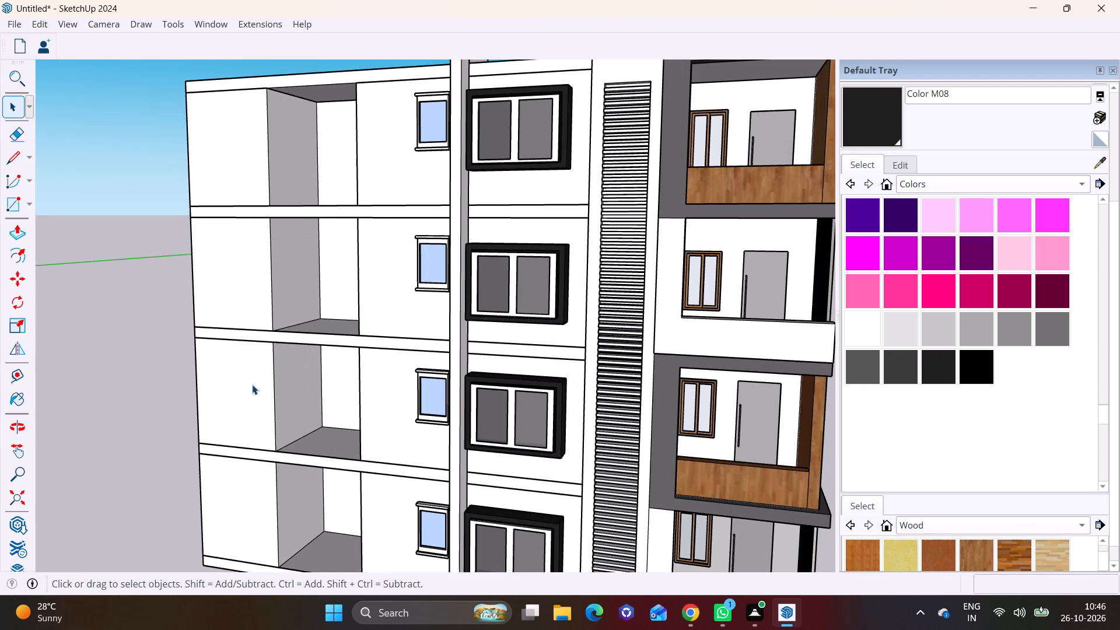
{"action": "scroll", "coordinate": [253, 384], "scroll_direction": "down", "scroll_amount": 3}
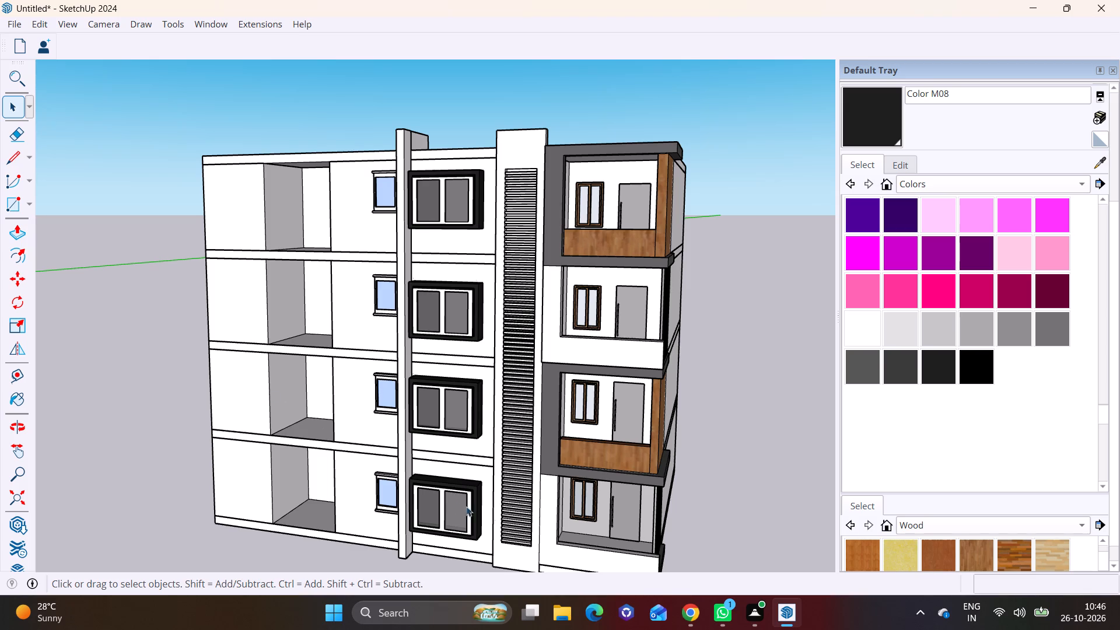
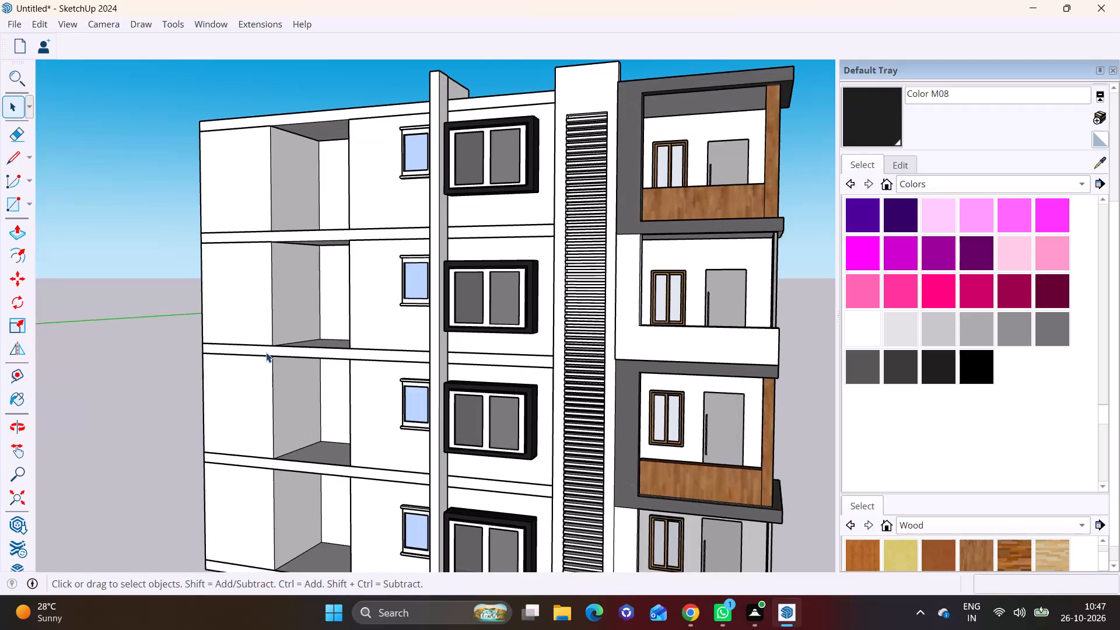
Examine the open bays, floor bands and blue-glass windows on the plain white part of the facade, close up and from farther back.
{"action": "scroll", "coordinate": [267, 352], "scroll_direction": "up", "scroll_amount": 1}
{"action": "middle_click_drag", "start_coordinate": [275, 352], "coordinate": [323, 383]}
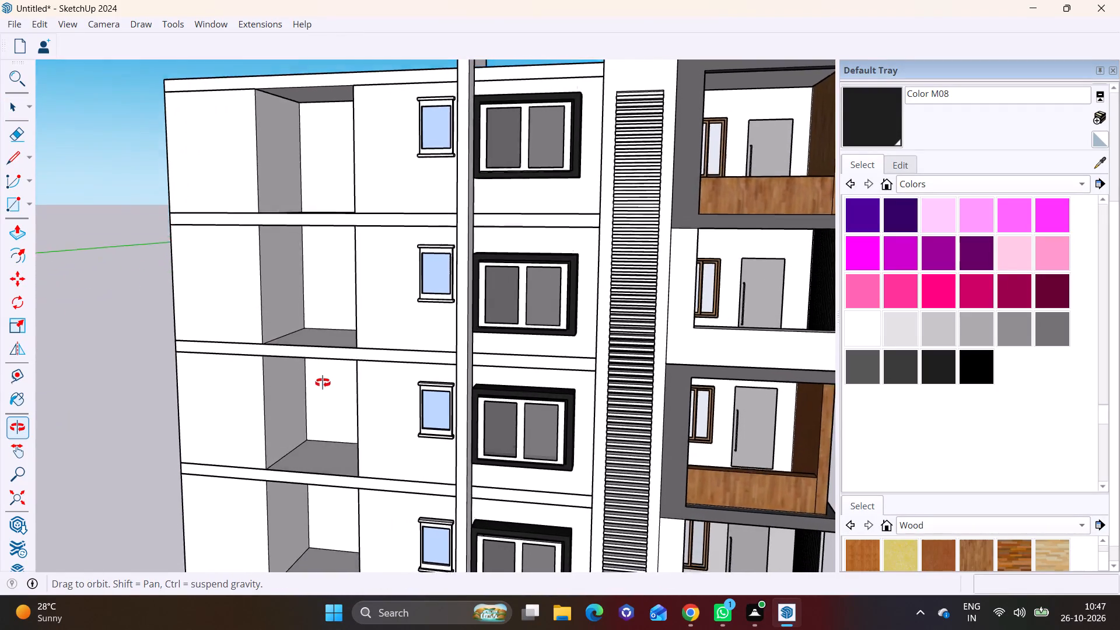
{"action": "middle_click_drag", "start_coordinate": [323, 383], "coordinate": [276, 407]}
{"action": "middle_click_drag", "start_coordinate": [251, 401], "coordinate": [278, 386]}
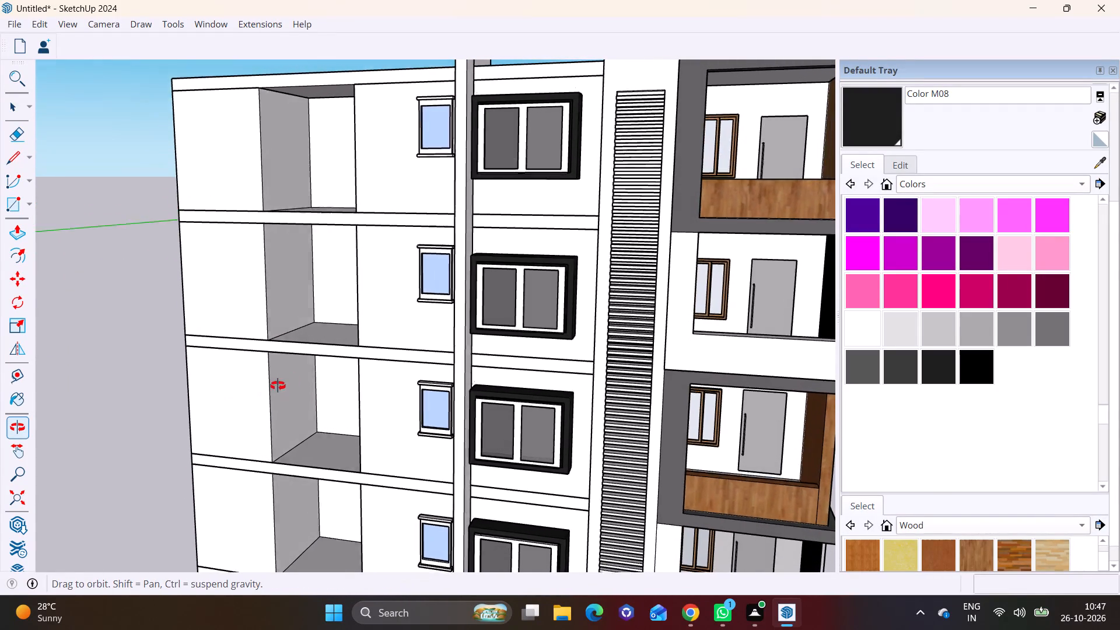
{"action": "middle_click_drag", "start_coordinate": [278, 386], "coordinate": [289, 380]}
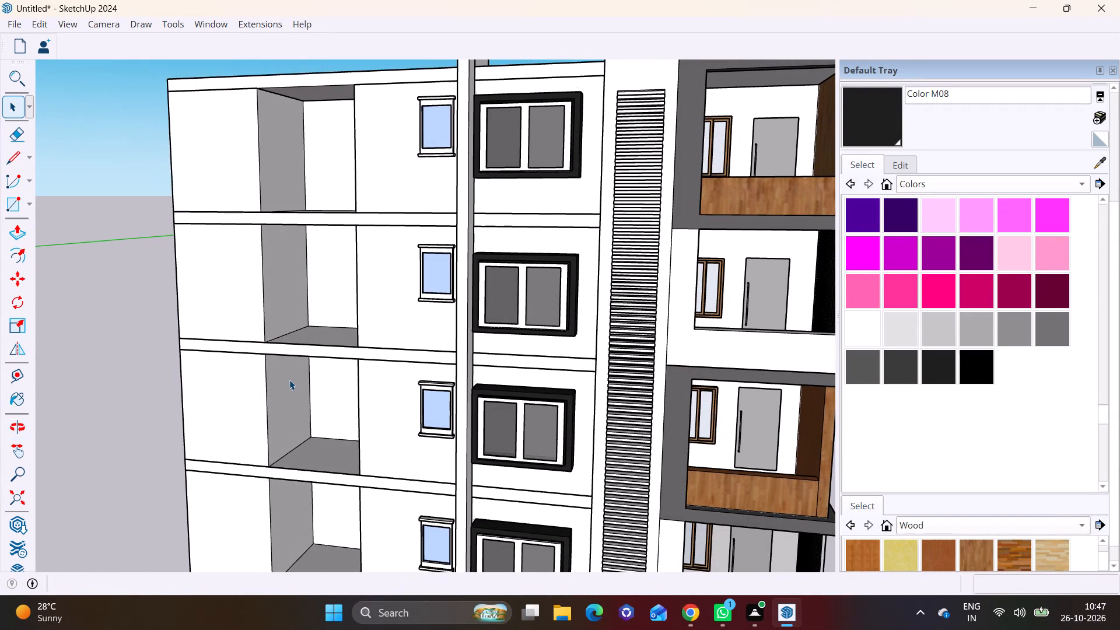
{"action": "middle_click_drag", "start_coordinate": [288, 379], "coordinate": [282, 354]}
{"action": "middle_click_drag", "start_coordinate": [270, 396], "coordinate": [272, 396]}
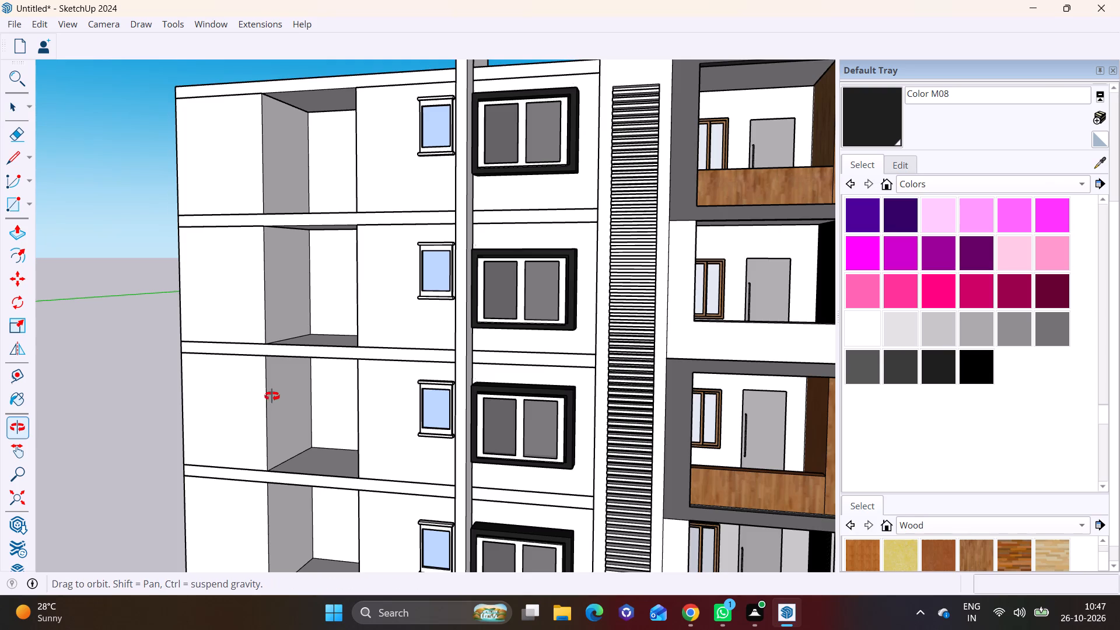
{"action": "middle_click_drag", "start_coordinate": [272, 396], "coordinate": [307, 389]}
{"action": "scroll", "coordinate": [273, 395], "scroll_direction": "up", "scroll_amount": 1}
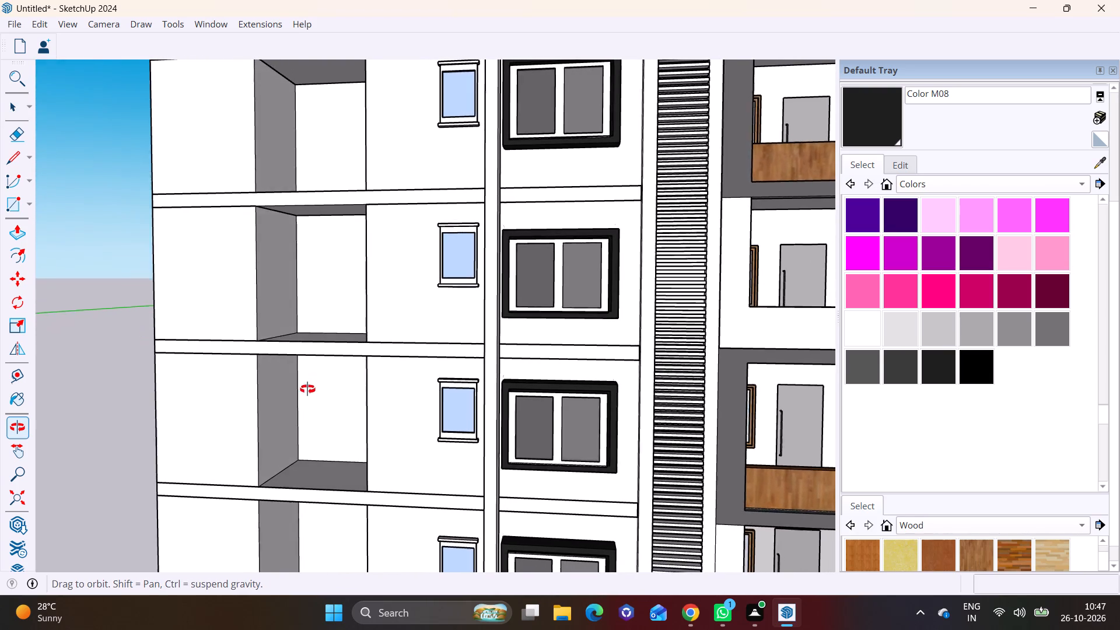
{"action": "middle_click_drag", "start_coordinate": [307, 389], "coordinate": [306, 396]}
{"action": "middle_click_drag", "start_coordinate": [321, 397], "coordinate": [288, 397]}
{"action": "scroll", "coordinate": [286, 397], "scroll_direction": "up", "scroll_amount": 1}
{"action": "middle_click_drag", "start_coordinate": [290, 398], "coordinate": [332, 400]}
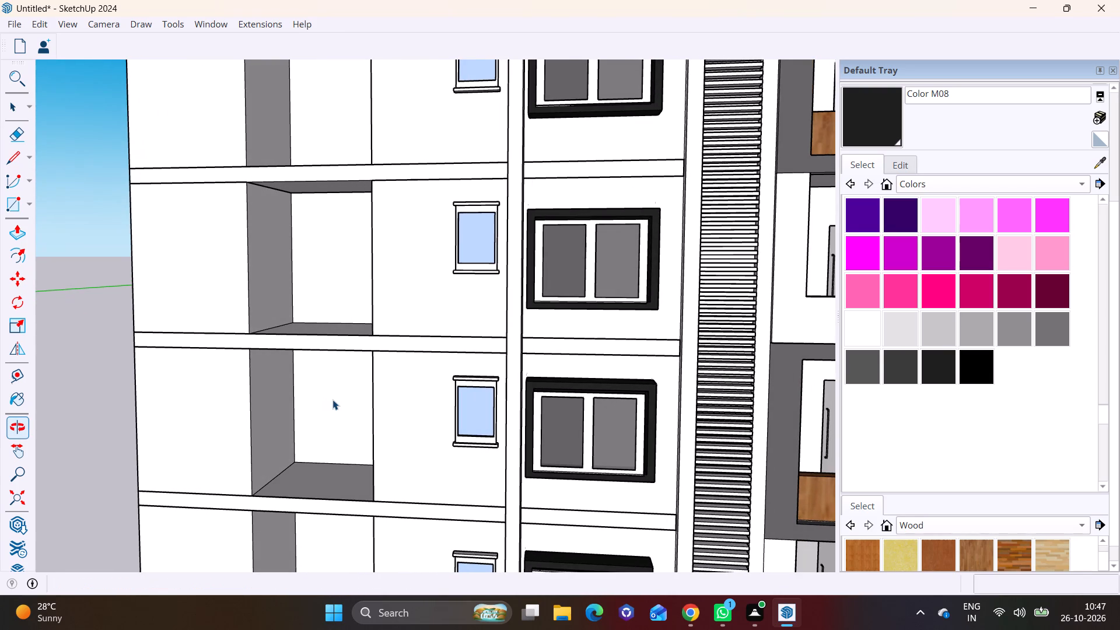
{"action": "middle_click_drag", "start_coordinate": [332, 400], "coordinate": [299, 397]}
{"action": "scroll", "coordinate": [332, 400], "scroll_direction": "up", "scroll_amount": 1}
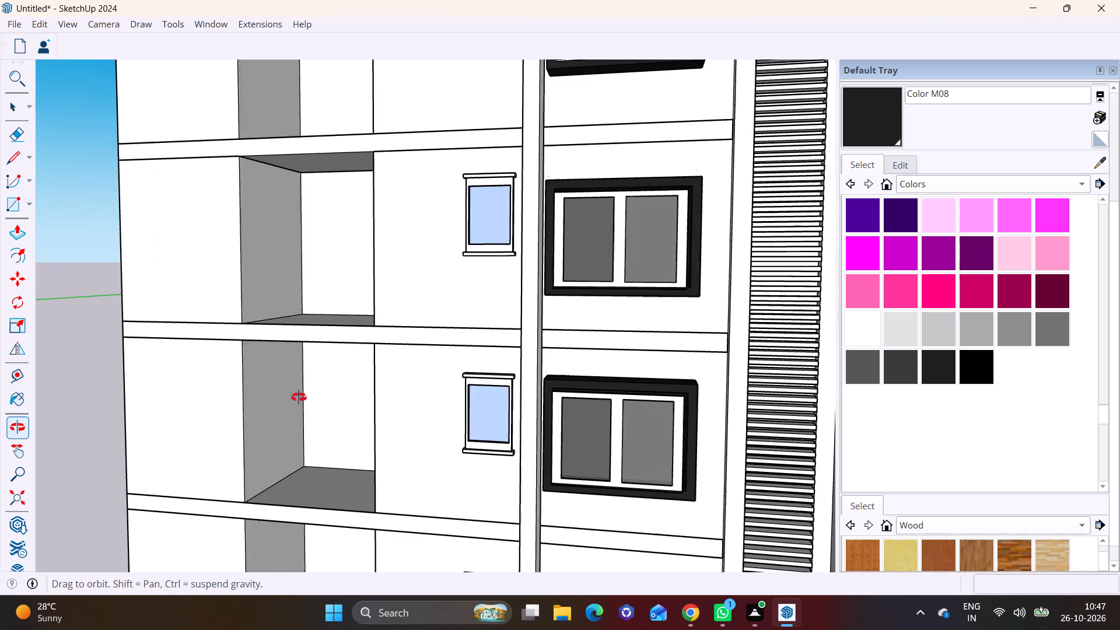
{"action": "middle_click_drag", "start_coordinate": [299, 397], "coordinate": [264, 394]}
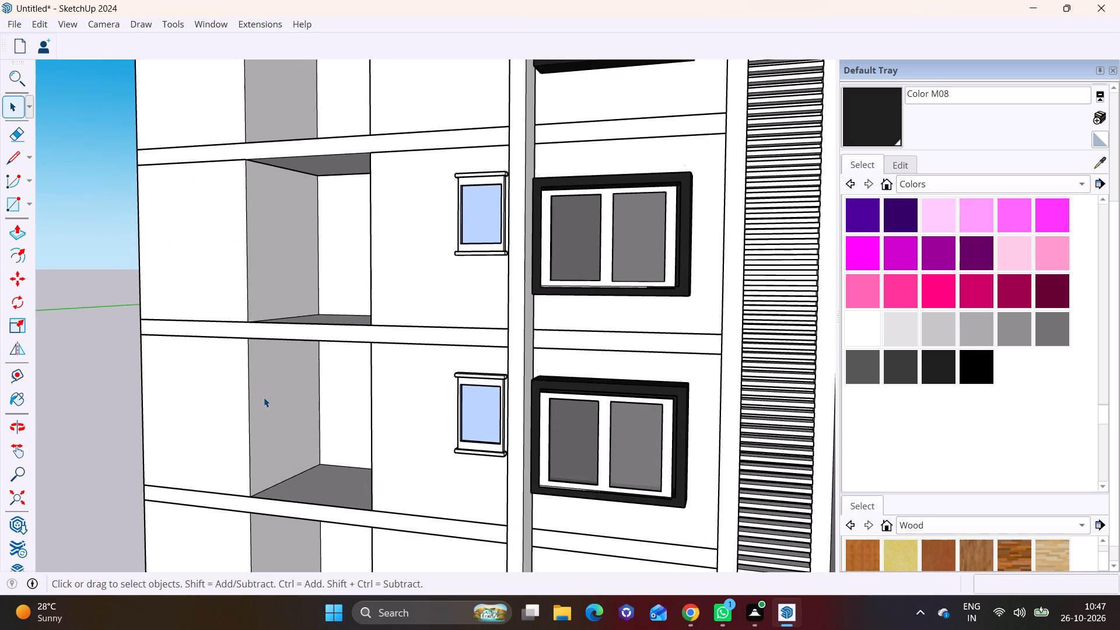
{"action": "middle_click_drag", "start_coordinate": [264, 397], "coordinate": [332, 403]}
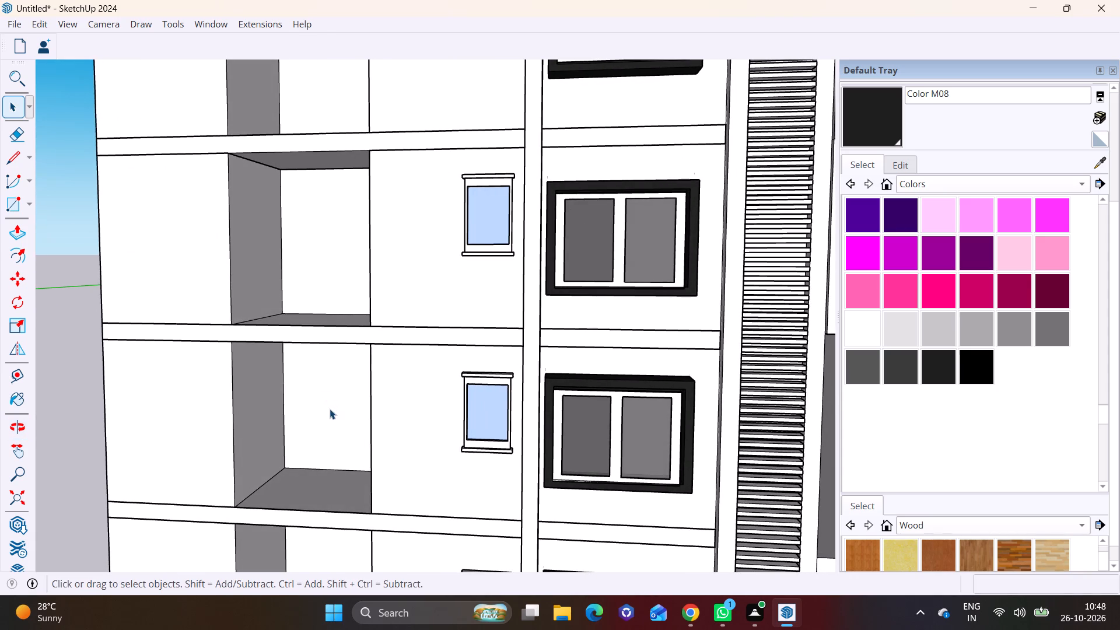
{"action": "middle_click_drag", "start_coordinate": [330, 409], "coordinate": [278, 390]}
{"action": "middle_click_drag", "start_coordinate": [296, 410], "coordinate": [184, 450]}
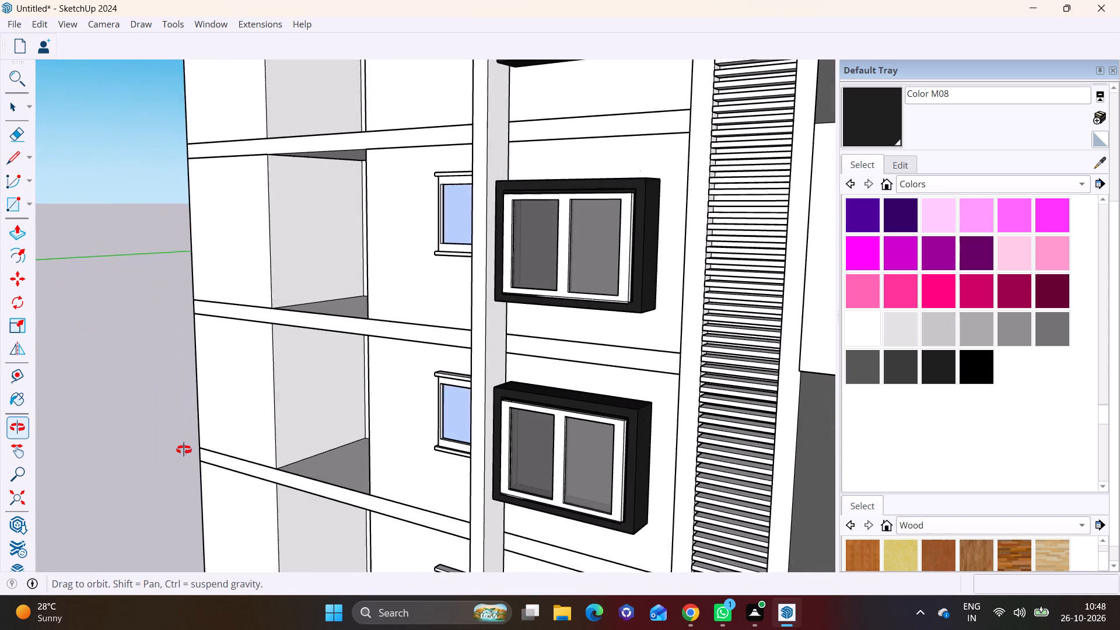
{"action": "middle_click_drag", "start_coordinate": [184, 450], "coordinate": [164, 447]}
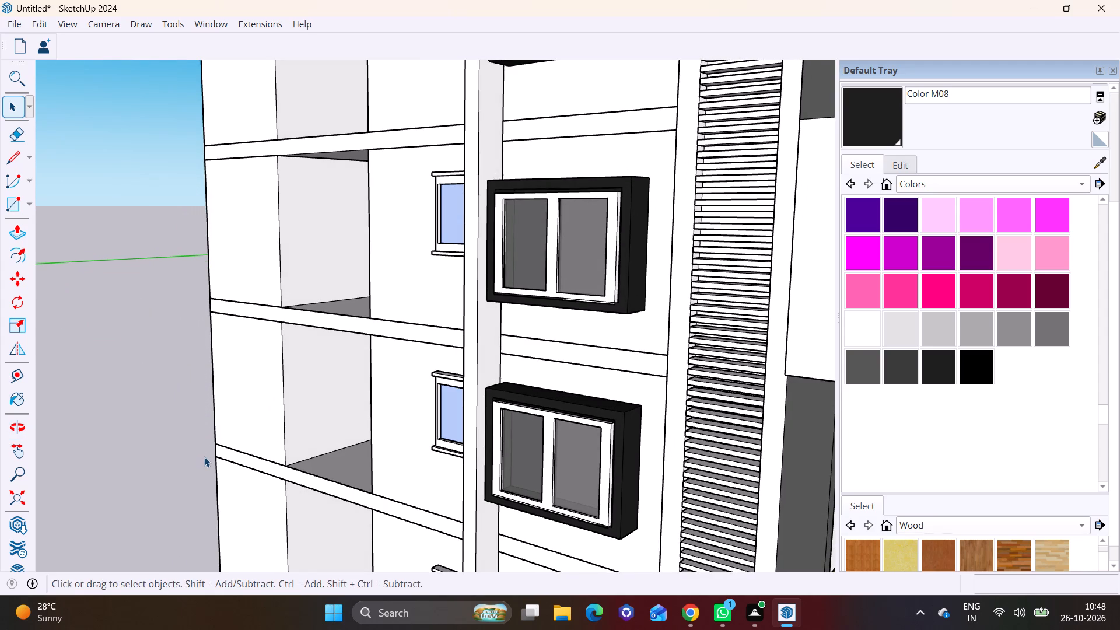
{"action": "middle_click_drag", "start_coordinate": [204, 457], "coordinate": [247, 467]}
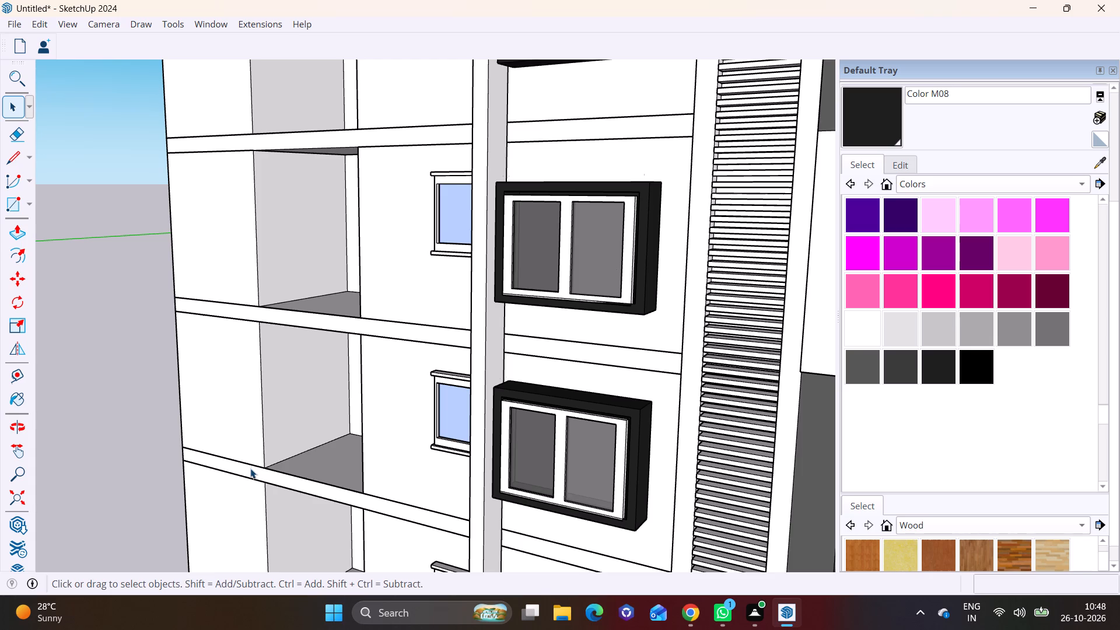
{"action": "scroll", "coordinate": [233, 459], "scroll_direction": "up", "scroll_amount": 1}
{"action": "middle_click_drag", "start_coordinate": [233, 459], "coordinate": [221, 515], "text": "shift"}
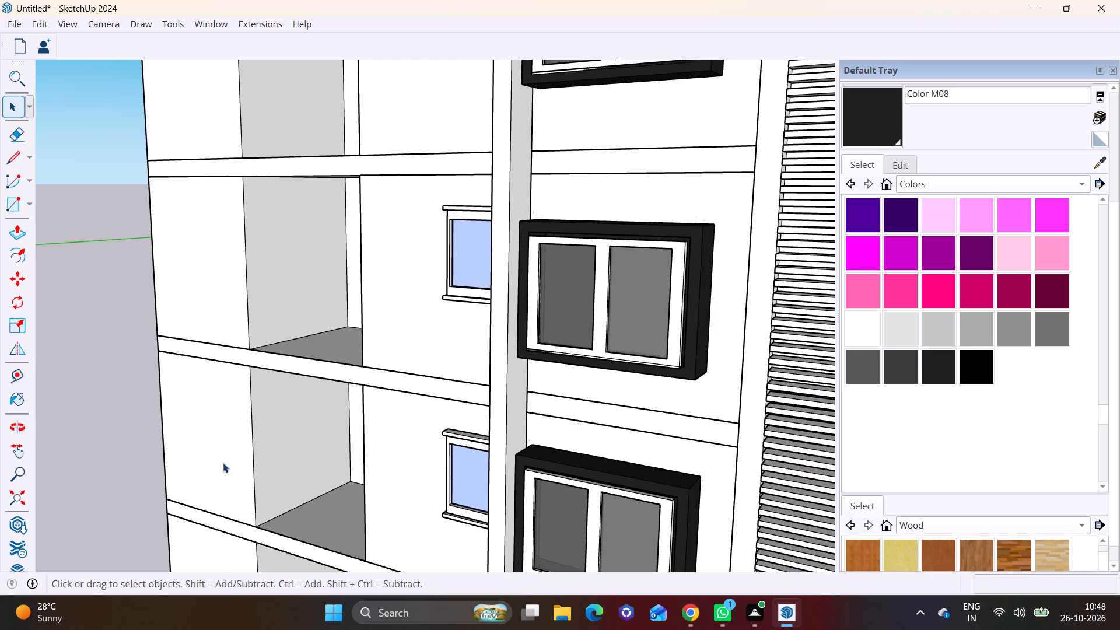
{"action": "middle_click_drag", "start_coordinate": [223, 463], "coordinate": [269, 466]}
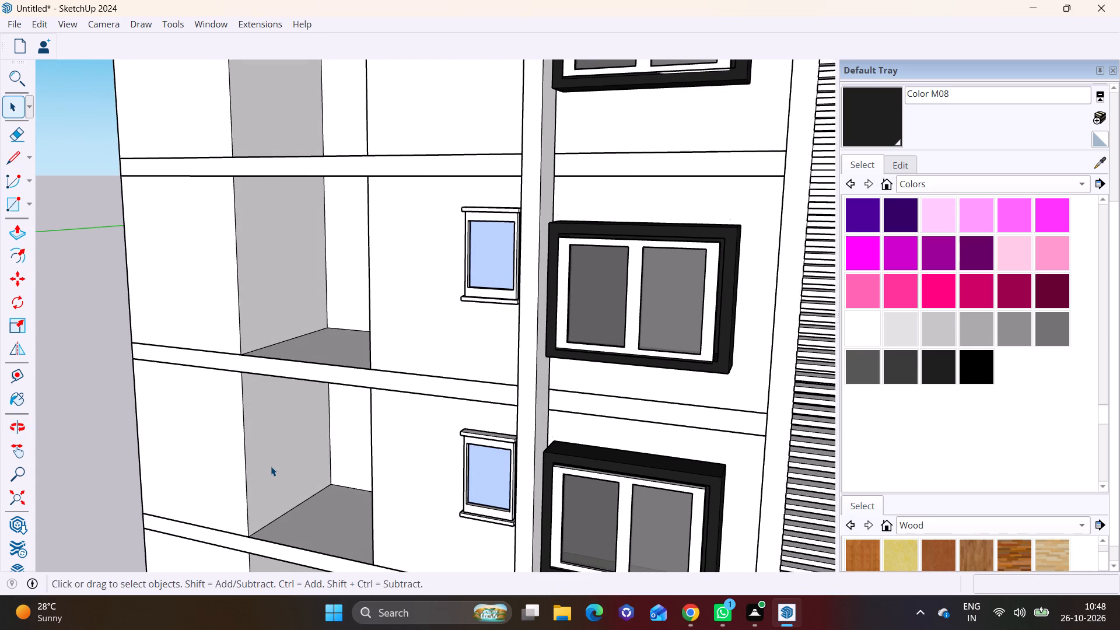
{"action": "scroll", "coordinate": [276, 466], "scroll_direction": "down", "scroll_amount": 1}
{"action": "middle_click_drag", "start_coordinate": [275, 471], "coordinate": [277, 504], "text": "shift"}
{"action": "scroll", "coordinate": [294, 477], "scroll_direction": "down", "scroll_amount": 2}
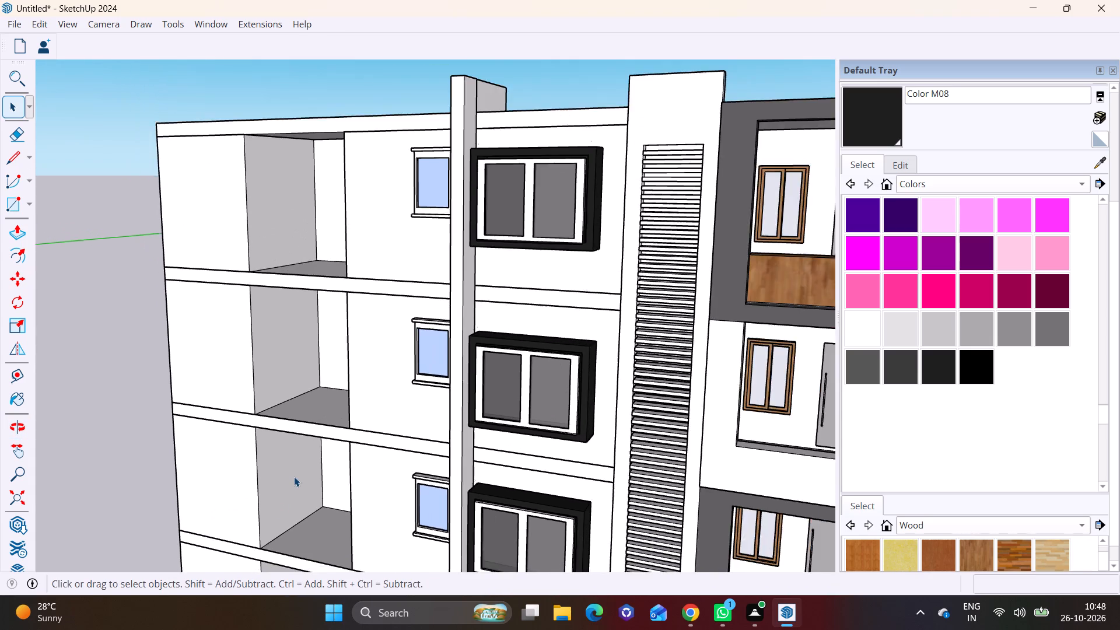
{"action": "scroll", "coordinate": [294, 477], "scroll_direction": "down", "scroll_amount": 2}
{"action": "middle_click_drag", "start_coordinate": [294, 478], "coordinate": [264, 423]}
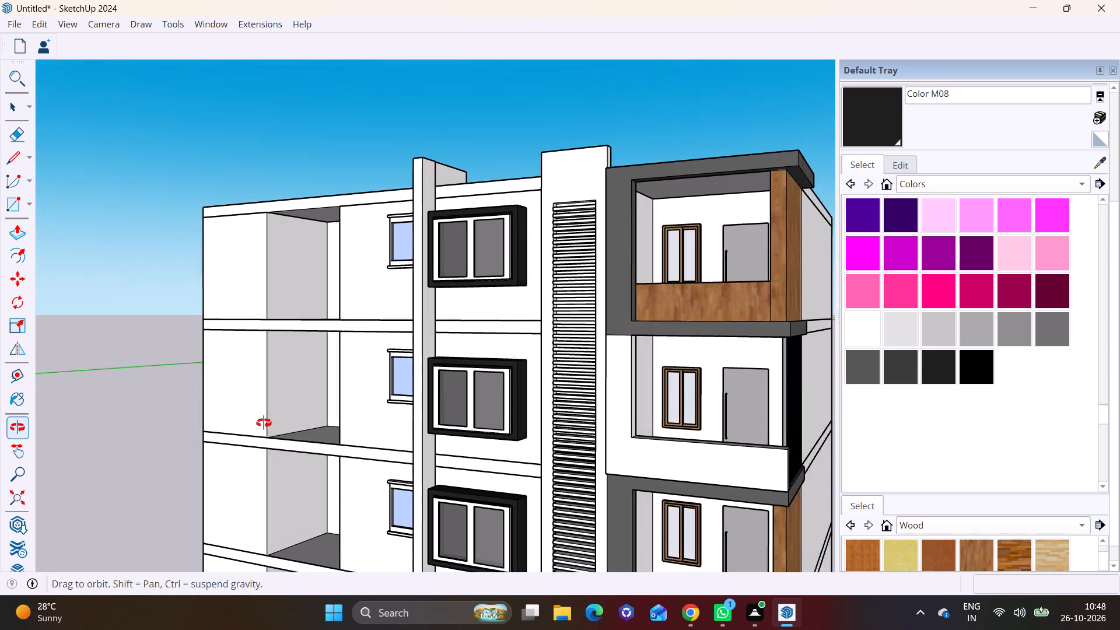
{"action": "middle_click_drag", "start_coordinate": [264, 423], "coordinate": [235, 492]}
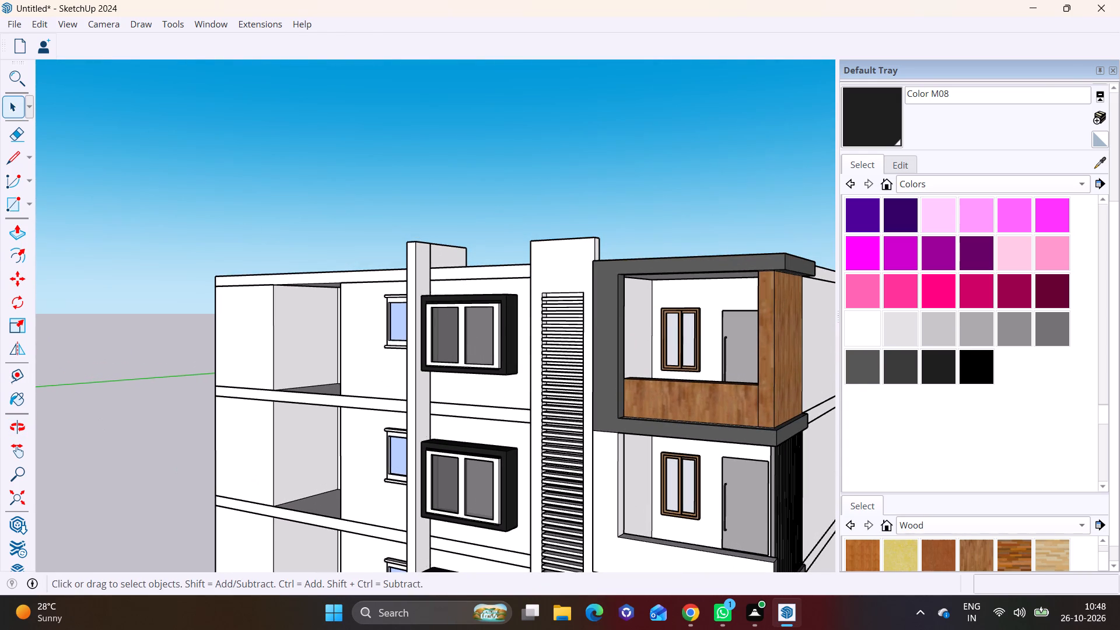
Draw a rectangle about 3' 9" by 1' on the floor band below the top storey's open bay, from the bay's window-side corner.
{"action": "left_click", "coordinate": [26, 207]}
{"action": "left_click", "coordinate": [31, 222]}
{"action": "scroll", "coordinate": [272, 323], "scroll_direction": "up", "scroll_amount": 2}
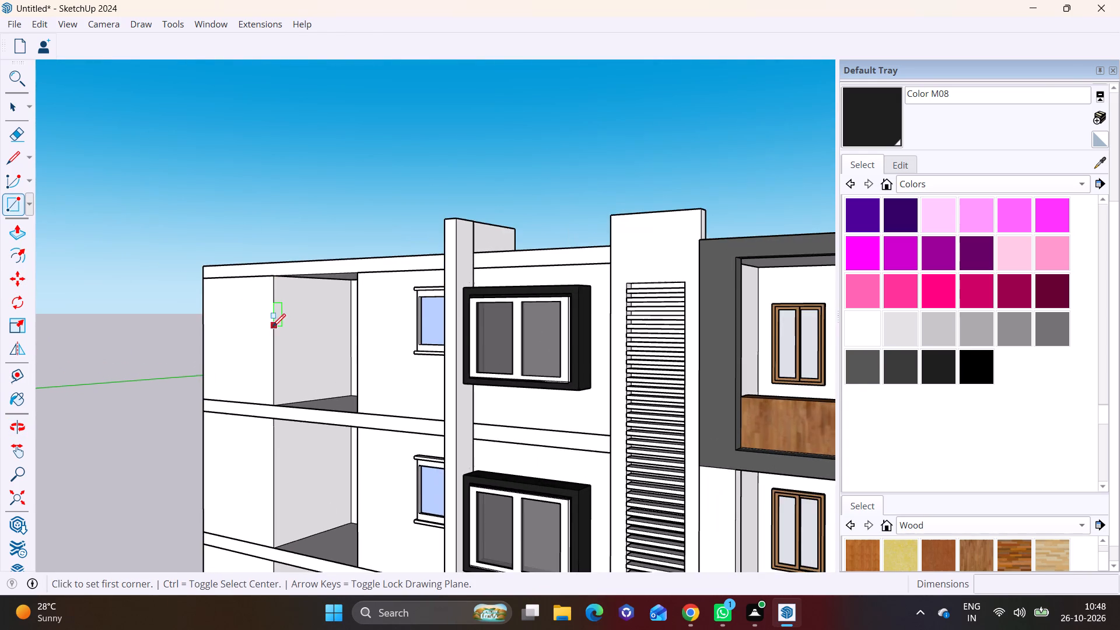
{"action": "middle_click_drag", "start_coordinate": [273, 347], "coordinate": [261, 432], "text": "shift"}
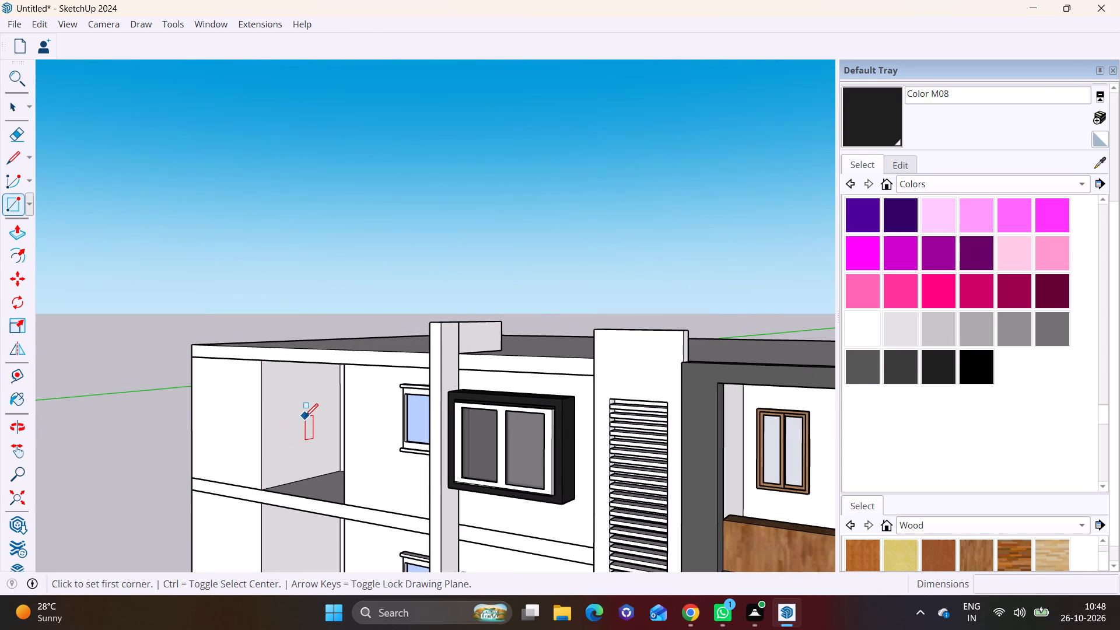
{"action": "scroll", "coordinate": [338, 432], "scroll_direction": "down", "scroll_amount": 6}
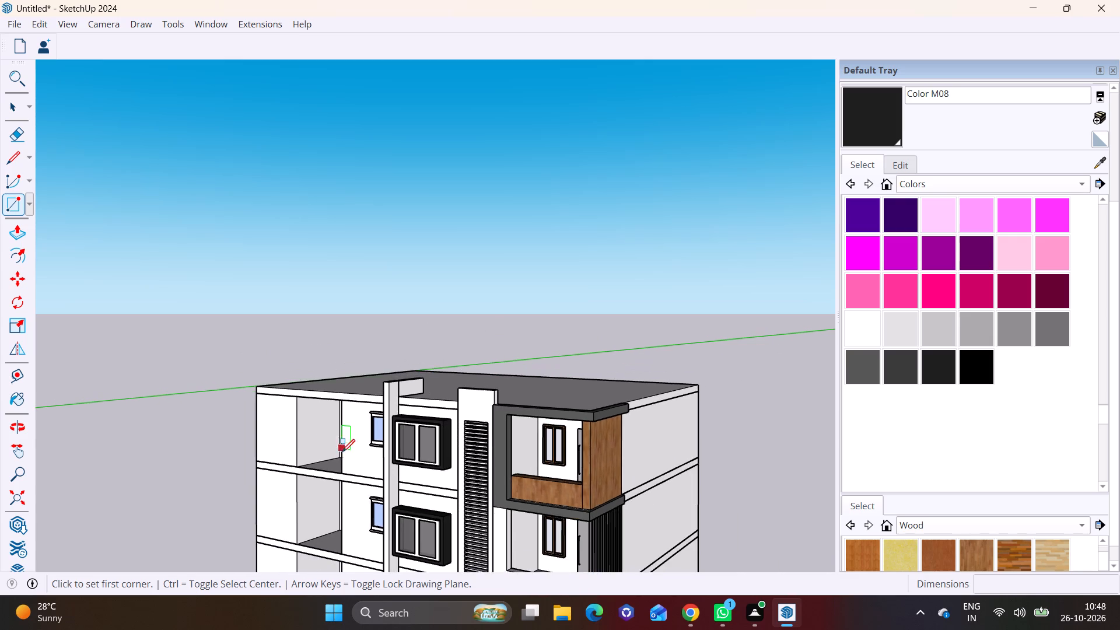
{"action": "middle_click_drag", "start_coordinate": [344, 460], "coordinate": [342, 363], "text": "shift"}
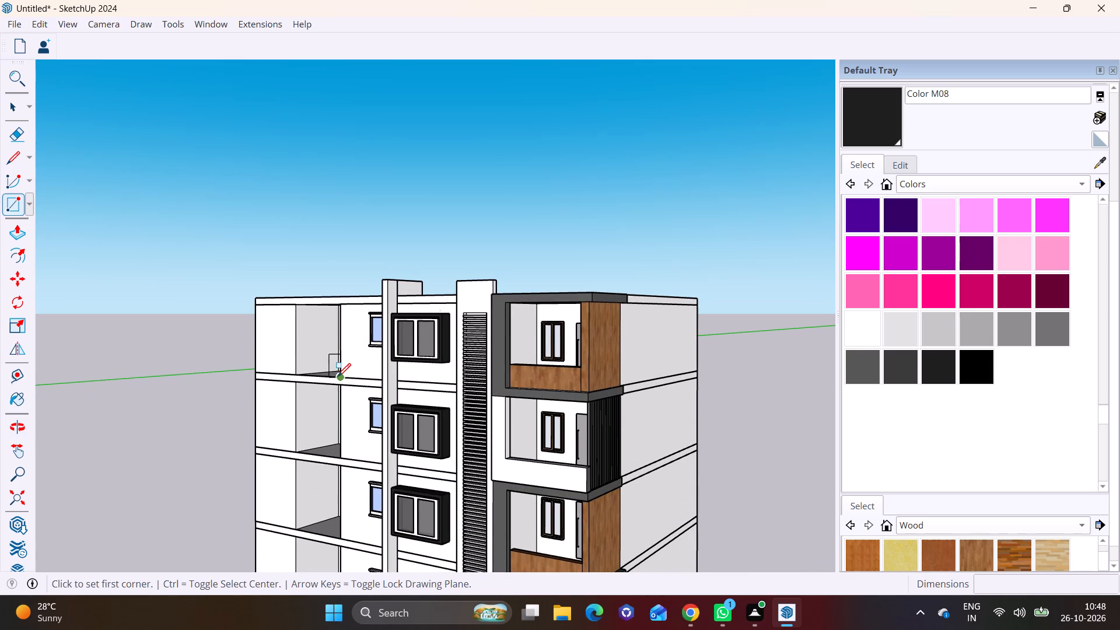
{"action": "middle_click_drag", "start_coordinate": [328, 408], "coordinate": [320, 471], "text": "shift"}
{"action": "middle_click_drag", "start_coordinate": [297, 431], "coordinate": [283, 463]}
{"action": "scroll", "coordinate": [295, 397], "scroll_direction": "up", "scroll_amount": 5}
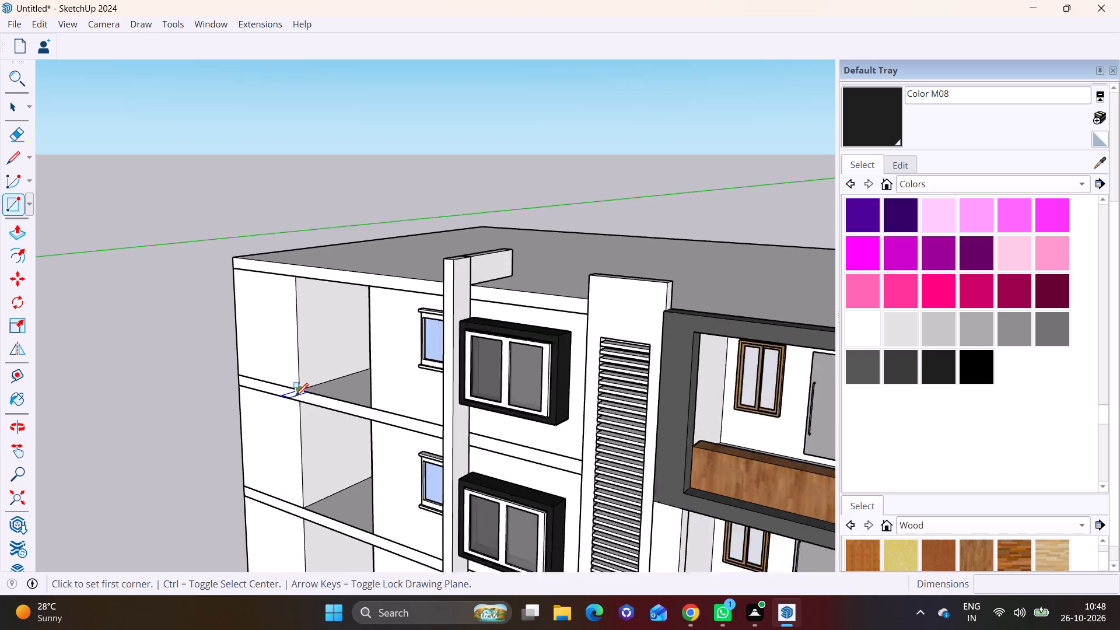
{"action": "scroll", "coordinate": [295, 396], "scroll_direction": "up", "scroll_amount": 5}
{"action": "middle_click_drag", "start_coordinate": [288, 405], "coordinate": [235, 487], "text": "shift"}
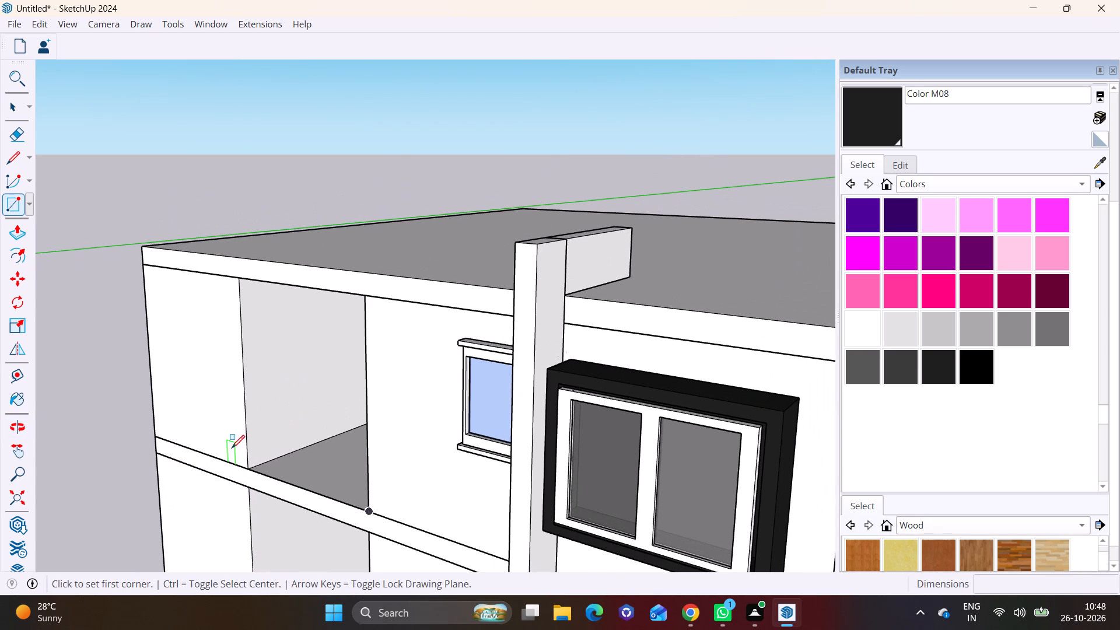
{"action": "middle_click_drag", "start_coordinate": [275, 467], "coordinate": [299, 364], "text": "shift"}
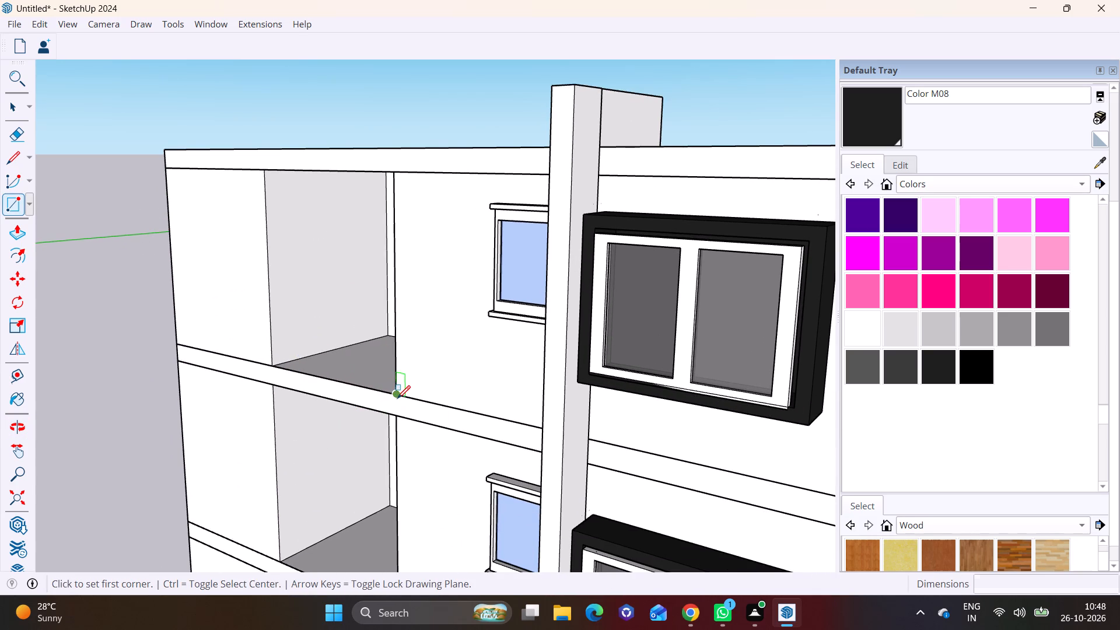
{"action": "left_click", "coordinate": [397, 398]}
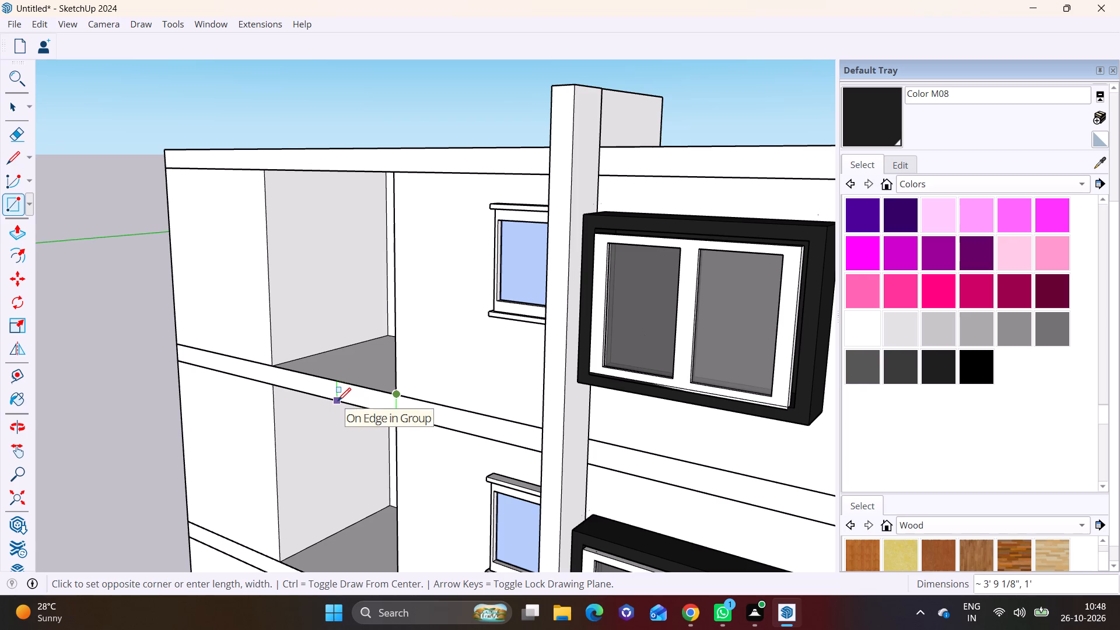
{"action": "left_click", "coordinate": [338, 401]}
{"action": "key", "text": "space"}
Push/Pull the new rectangle on the floor band outward about 1' 7" to form a projecting ledge.
{"action": "left_click", "coordinate": [358, 395]}
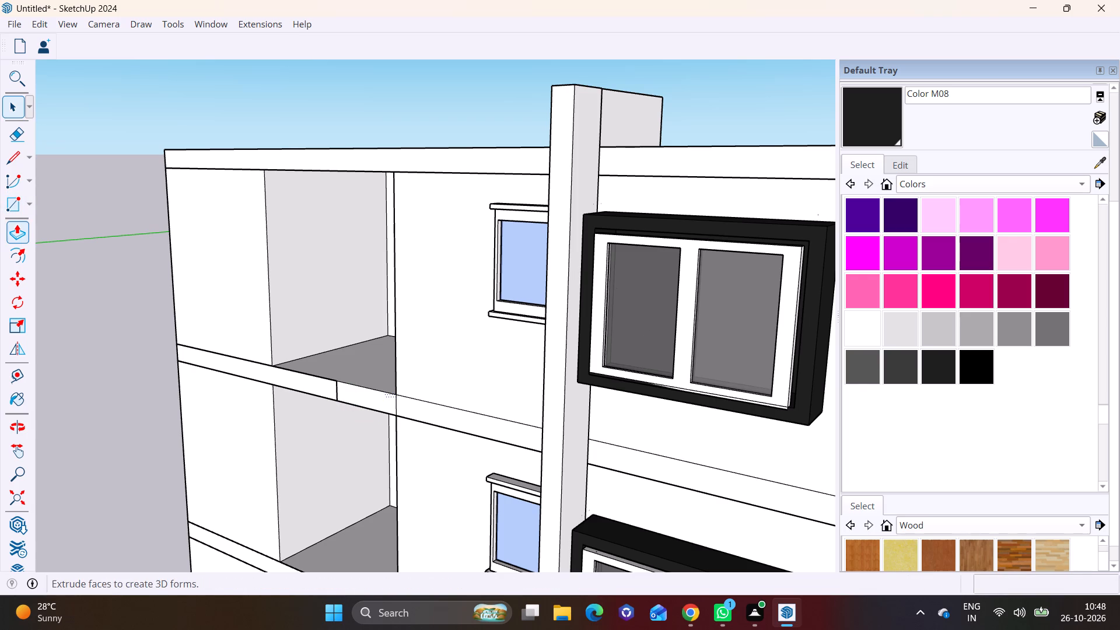
{"action": "left_click", "coordinate": [12, 225]}
{"action": "left_click", "coordinate": [370, 399]}
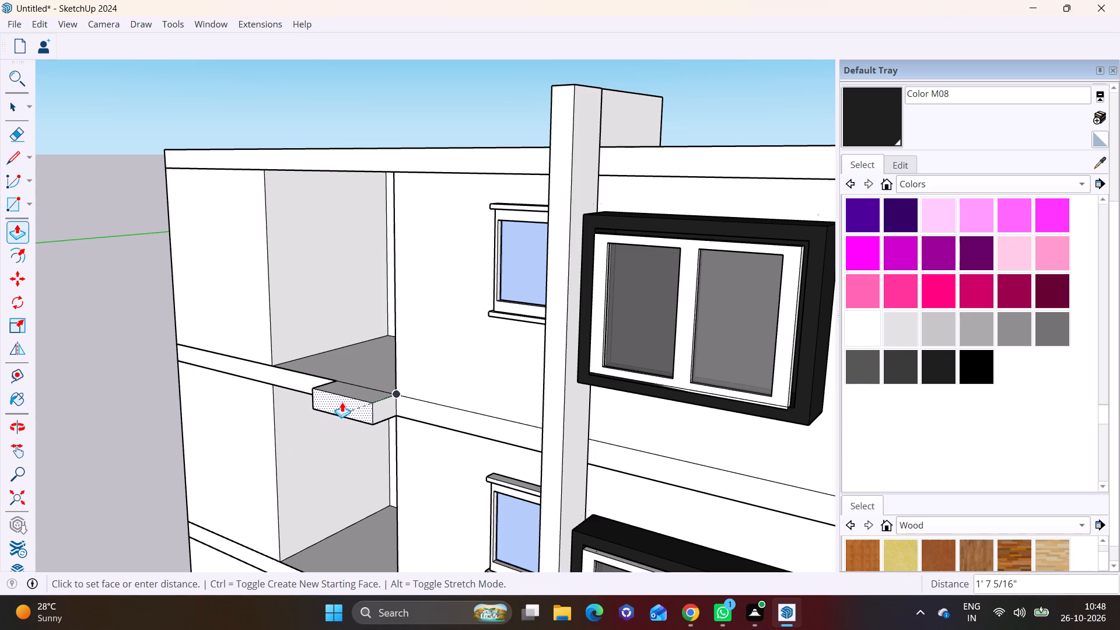
{"action": "left_click", "coordinate": [339, 403]}
{"action": "key", "text": "space"}
Extend the ledge's end face about 4' 7 5/8" along the floor band to the far edge of the open bay.
{"action": "scroll", "coordinate": [336, 397], "scroll_direction": "up", "scroll_amount": 1}
{"action": "middle_click_drag", "start_coordinate": [349, 402], "coordinate": [650, 386]}
{"action": "middle_click_drag", "start_coordinate": [267, 422], "coordinate": [372, 421]}
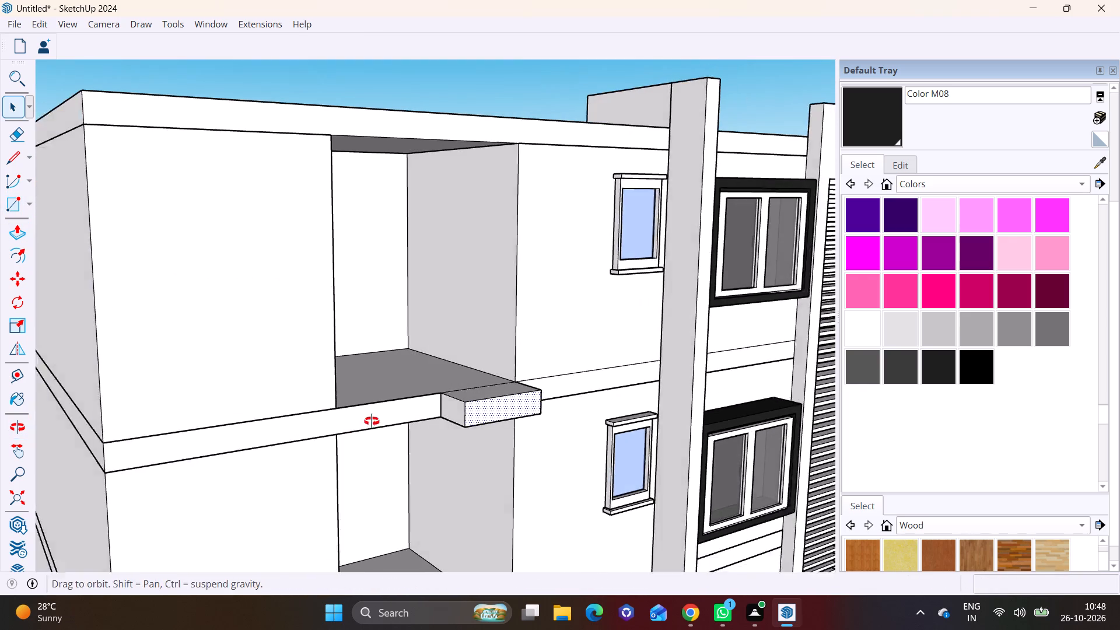
{"action": "middle_click_drag", "start_coordinate": [372, 421], "coordinate": [400, 421]}
{"action": "left_click", "coordinate": [470, 415]}
{"action": "left_click", "coordinate": [18, 234]}
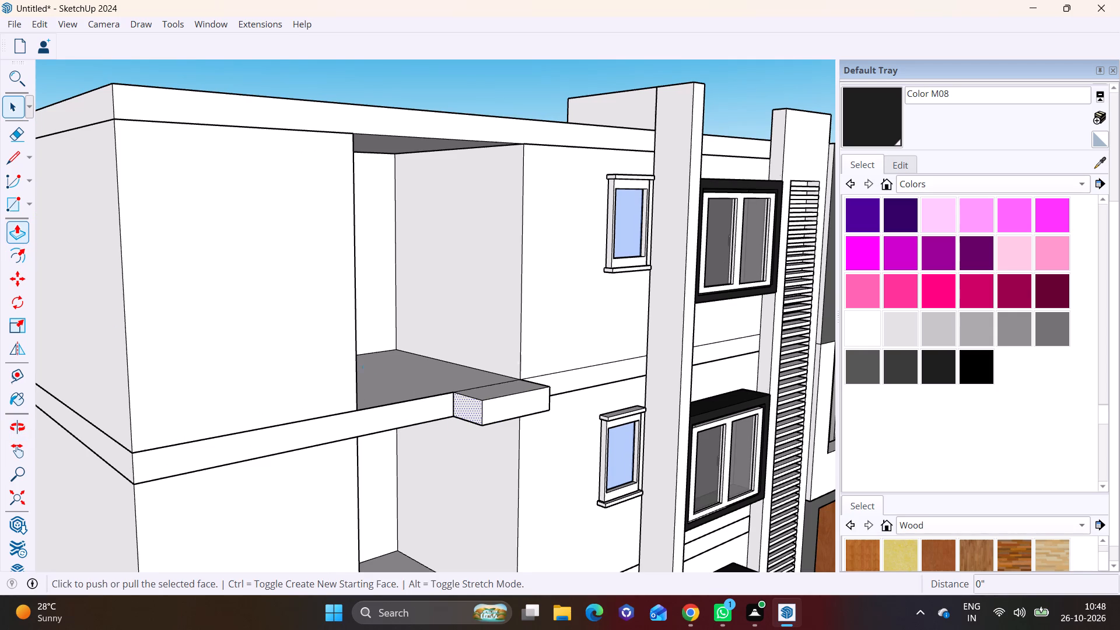
{"action": "left_click", "coordinate": [473, 409]}
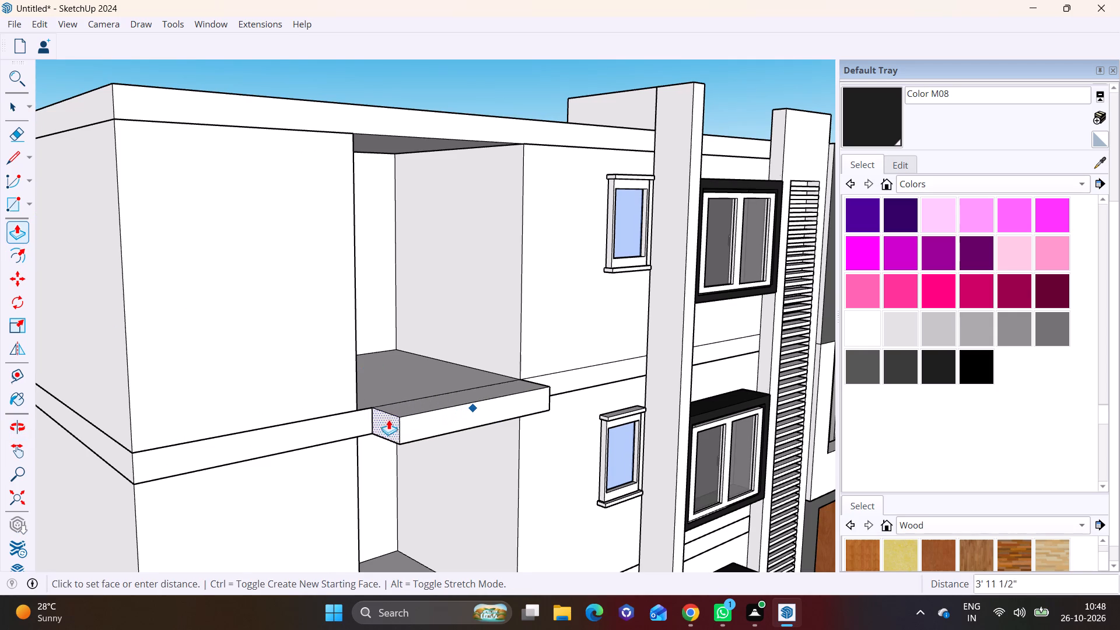
{"action": "left_click", "coordinate": [354, 390]}
Extend the same end of the ledge another 1' 9 3/4" past the open bay's edge.
{"action": "scroll", "coordinate": [387, 425], "scroll_direction": "down", "scroll_amount": 4}
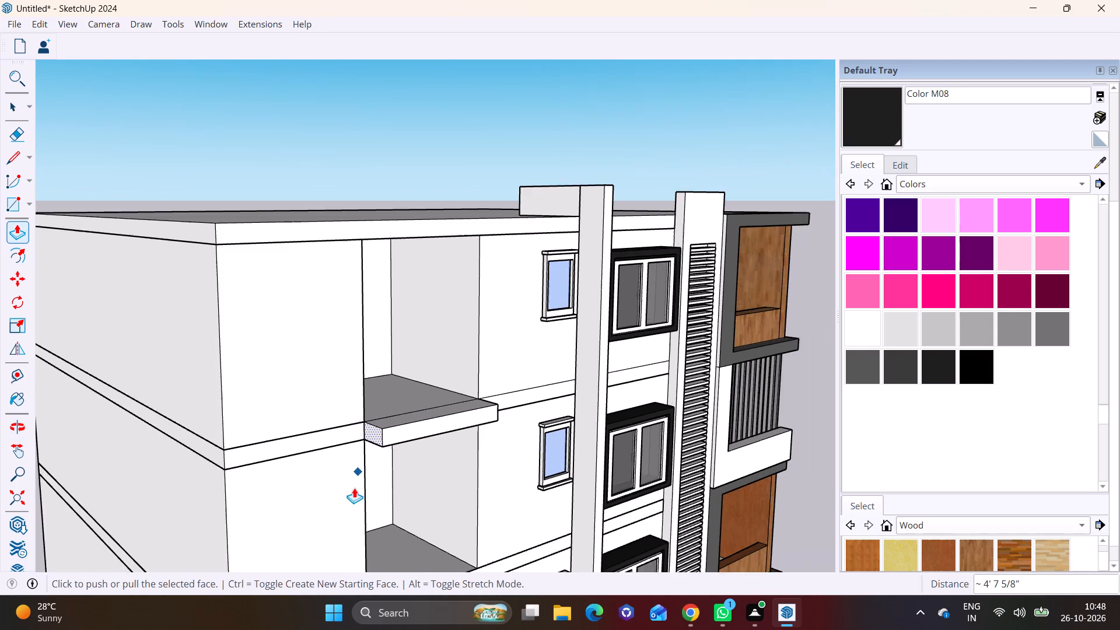
{"action": "middle_click_drag", "start_coordinate": [354, 488], "coordinate": [435, 501]}
{"action": "left_click", "coordinate": [470, 451]}
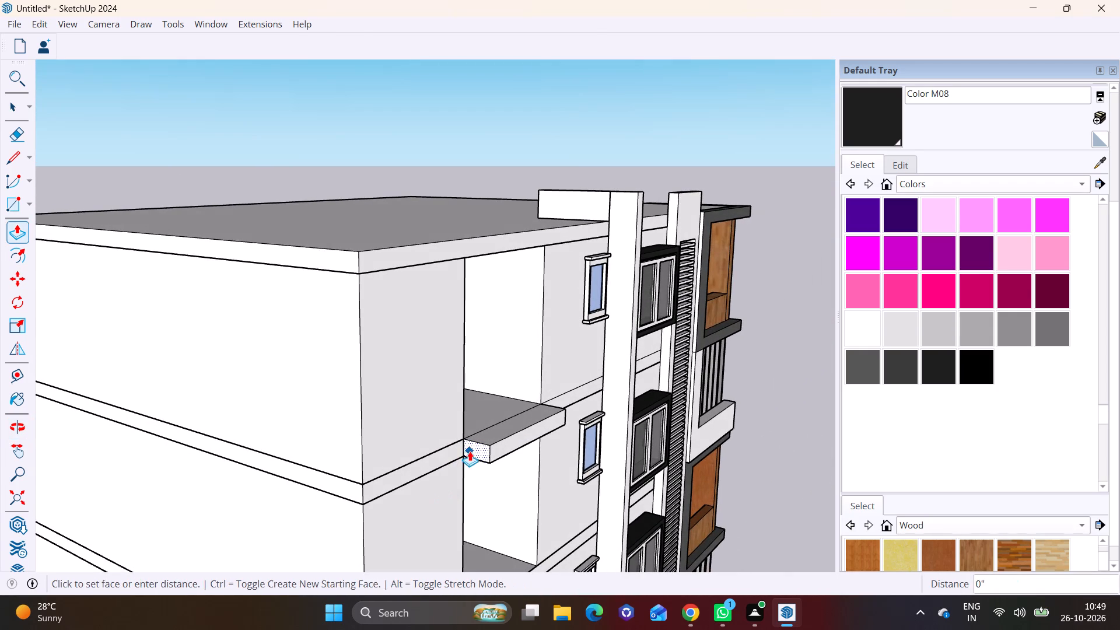
{"action": "left_click", "coordinate": [448, 457]}
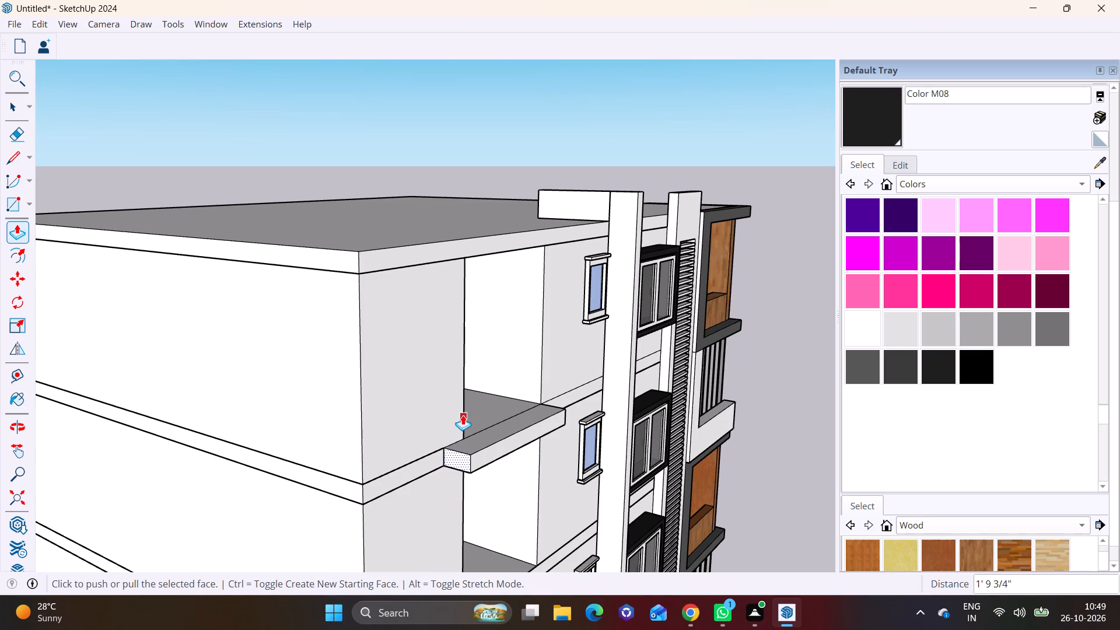
Push the ledge's projecting end face back 9" toward the top storey's open bay.
{"action": "middle_click_drag", "start_coordinate": [463, 415], "coordinate": [366, 517]}
{"action": "scroll", "coordinate": [393, 484], "scroll_direction": "up", "scroll_amount": 3}
{"action": "middle_click_drag", "start_coordinate": [371, 510], "coordinate": [402, 376]}
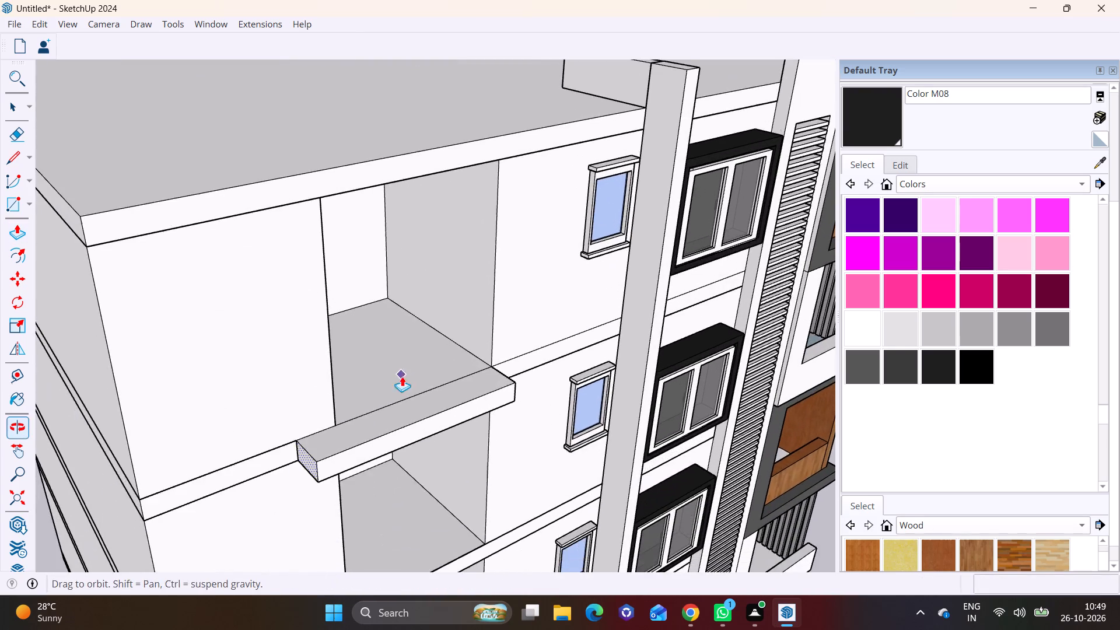
{"action": "middle_click_drag", "start_coordinate": [353, 436], "coordinate": [233, 478]}
{"action": "middle_click_drag", "start_coordinate": [173, 460], "coordinate": [266, 444]}
{"action": "scroll", "coordinate": [262, 475], "scroll_direction": "up", "scroll_amount": 3}
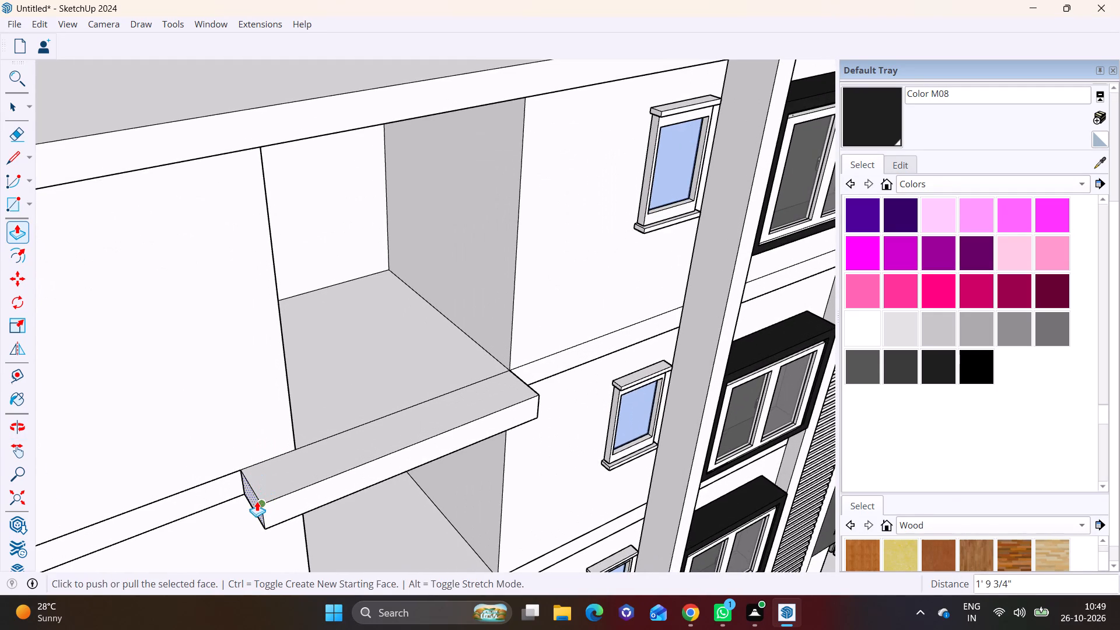
{"action": "left_click", "coordinate": [257, 501]}
{"action": "left_click", "coordinate": [285, 494]}
{"action": "middle_click_drag", "start_coordinate": [295, 494], "coordinate": [212, 477]}
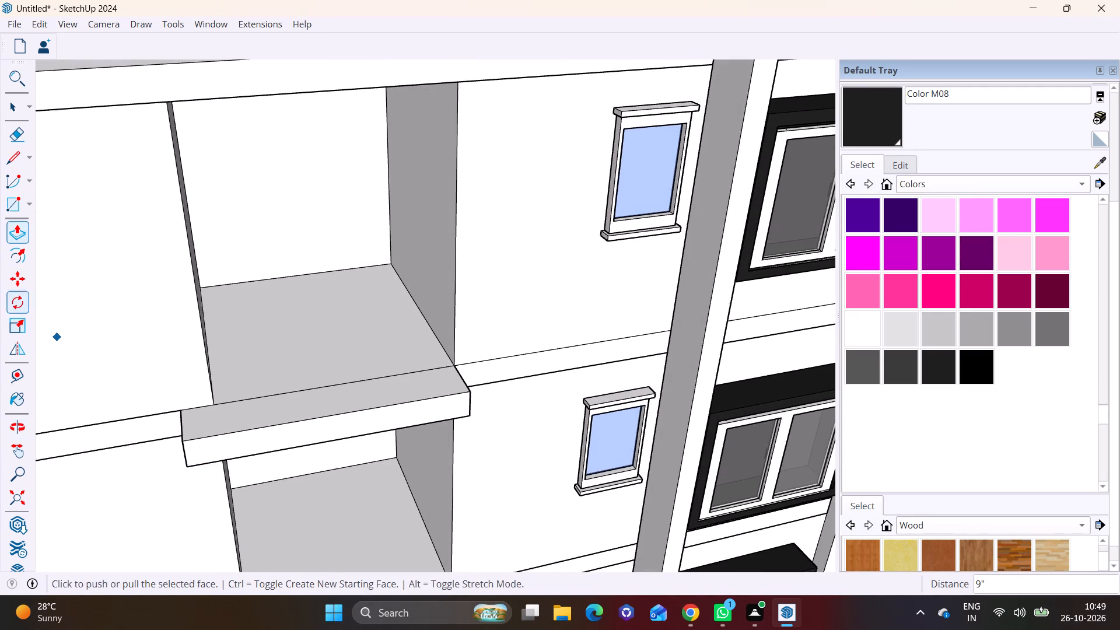
Draw a rectangle on the ledge's top face, covering its full depth from the projecting end to the bay's edge.
{"action": "left_click_drag", "start_coordinate": [26, 203], "coordinate": [34, 203]}
{"action": "left_click", "coordinate": [53, 228]}
{"action": "middle_click_drag", "start_coordinate": [223, 330], "coordinate": [213, 402]}
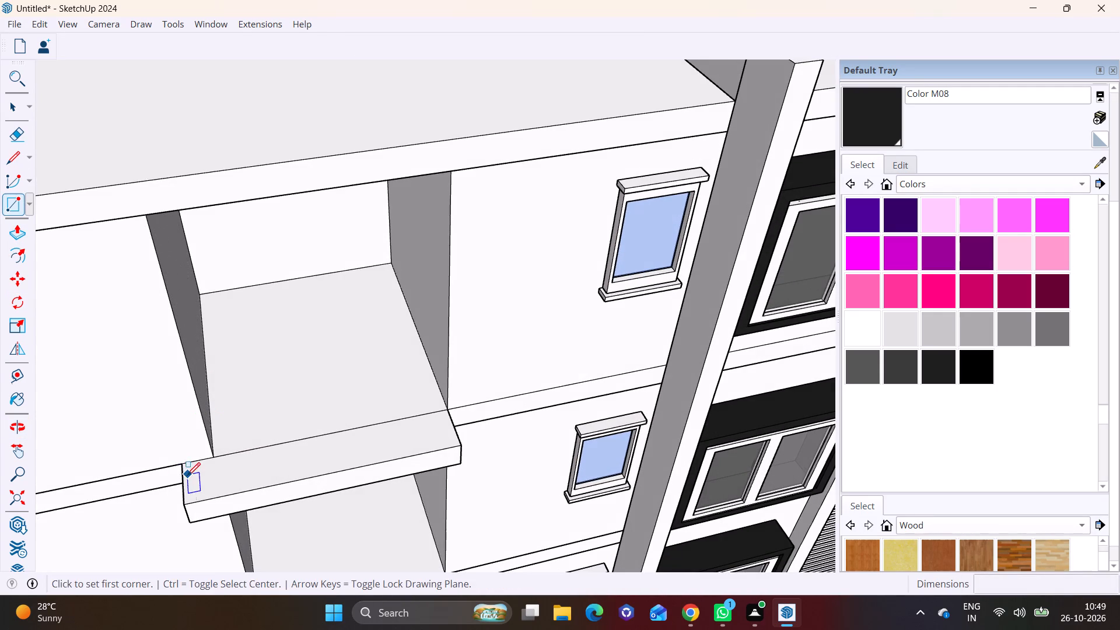
{"action": "left_click", "coordinate": [185, 469]}
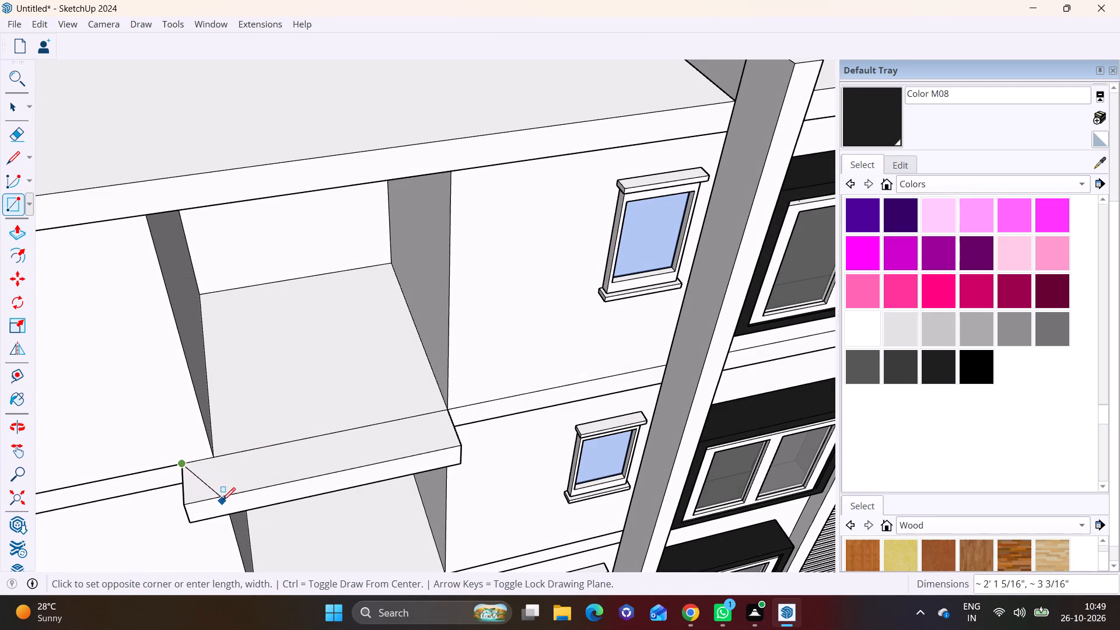
{"action": "left_click", "coordinate": [221, 498]}
Push/Pull the small rectangle at the ledge's end upward 10' to form an upright beside the open bay.
{"action": "key", "text": "space"}
{"action": "left_click", "coordinate": [193, 480]}
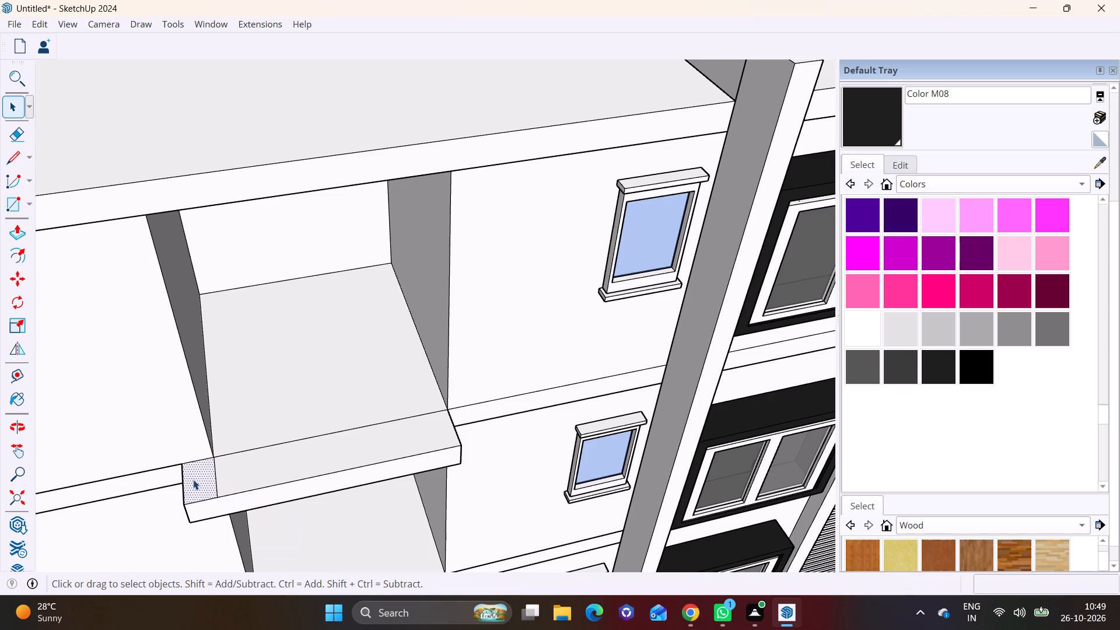
{"action": "left_click", "coordinate": [22, 225]}
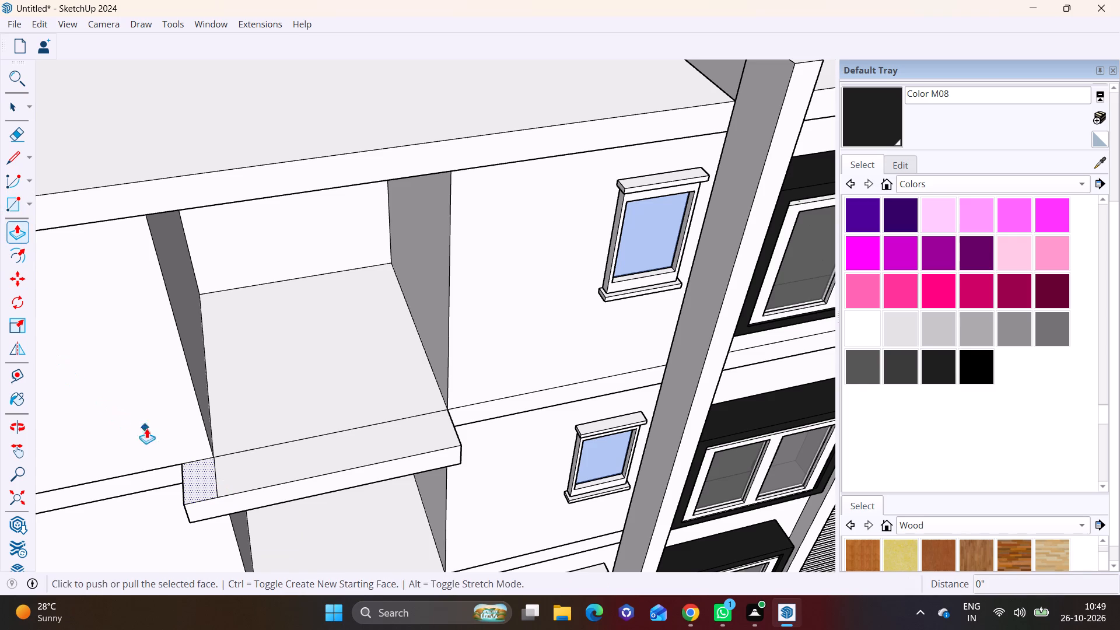
{"action": "left_click", "coordinate": [199, 471]}
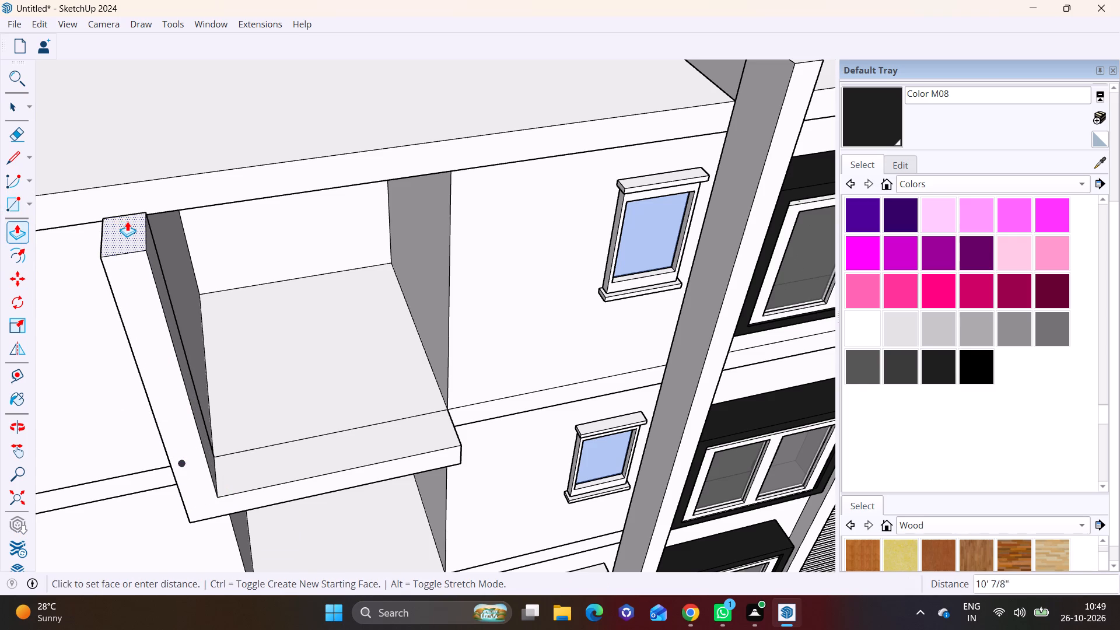
{"action": "left_click", "coordinate": [163, 211]}
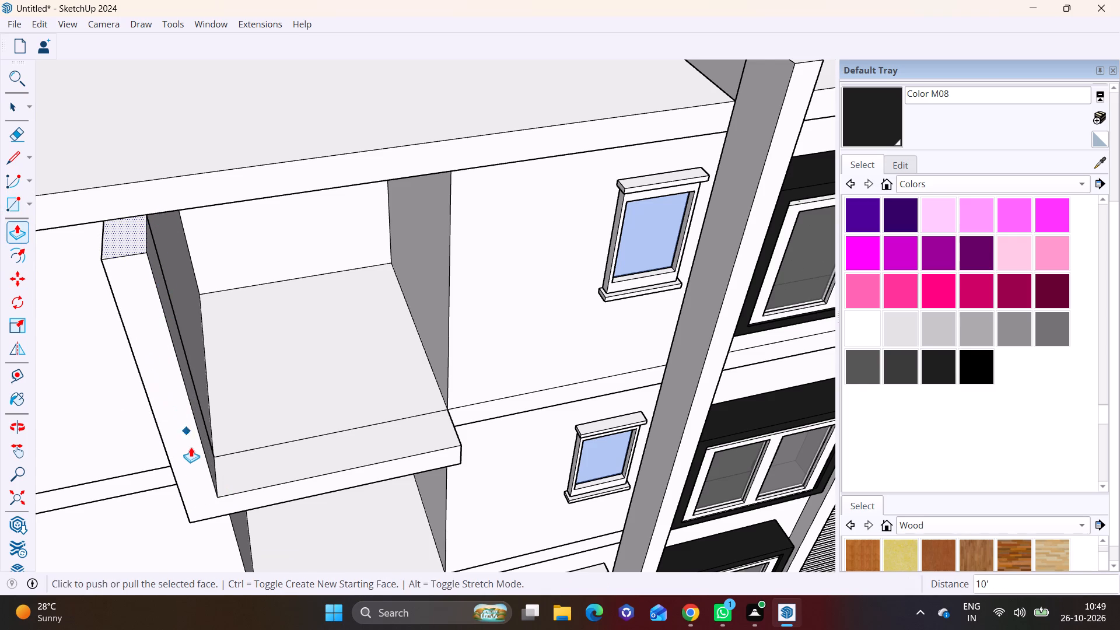
Raise the upright's top face another 1' to the roof slab's top edge.
{"action": "scroll", "coordinate": [195, 465], "scroll_direction": "down", "scroll_amount": 1}
{"action": "middle_click_drag", "start_coordinate": [188, 473], "coordinate": [139, 384]}
{"action": "middle_click_drag", "start_coordinate": [162, 327], "coordinate": [201, 445], "text": "shift"}
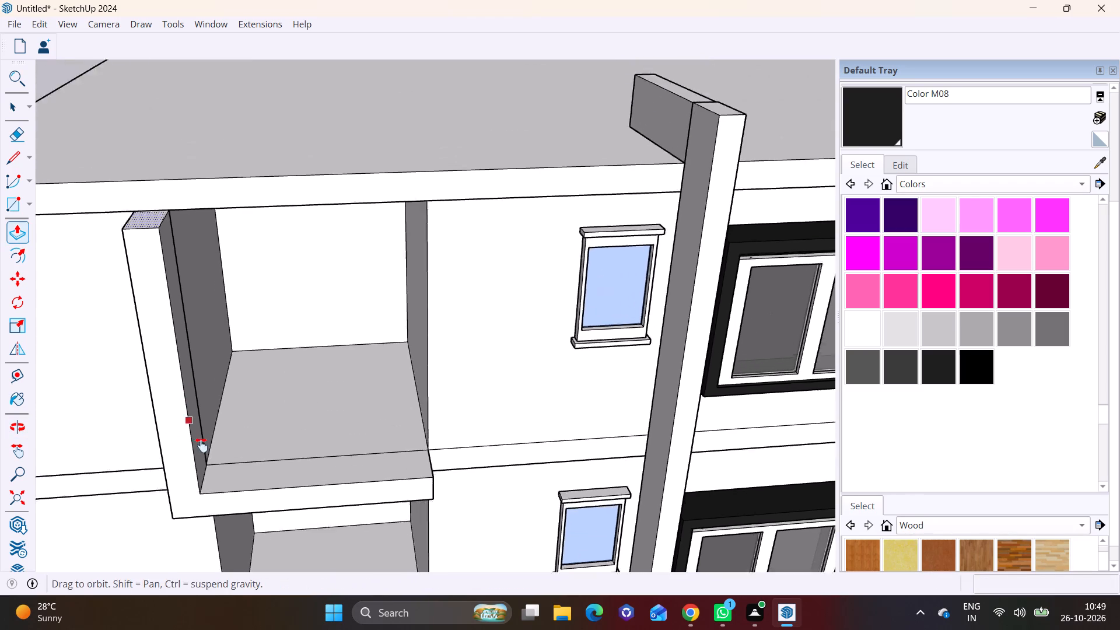
{"action": "middle_click_drag", "start_coordinate": [201, 445], "coordinate": [225, 525], "text": "shift"}
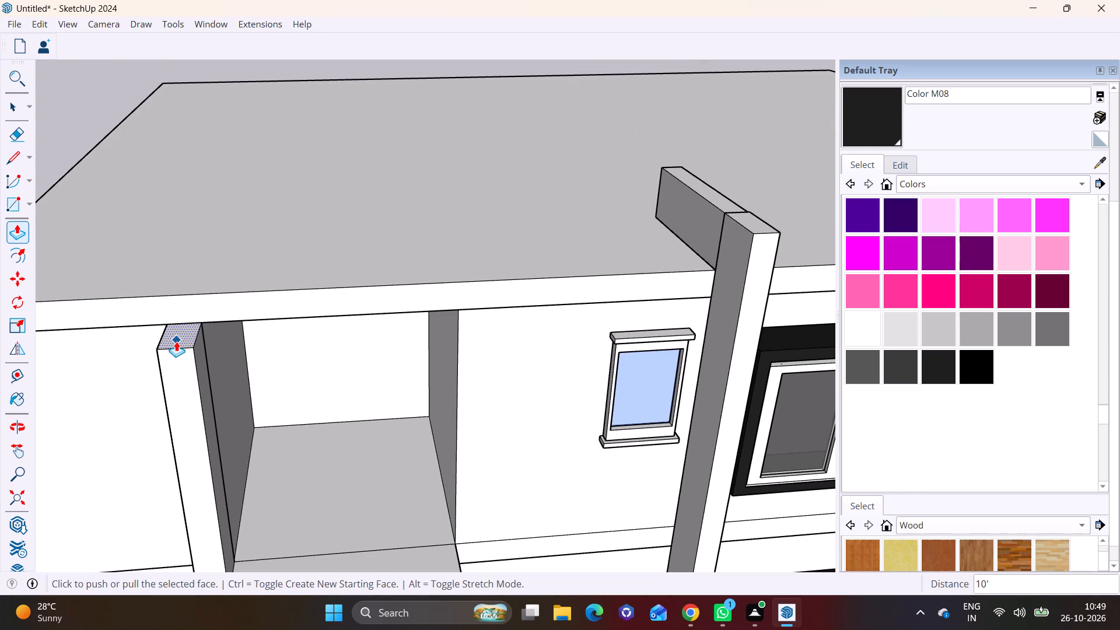
{"action": "scroll", "coordinate": [176, 341], "scroll_direction": "up", "scroll_amount": 2}
{"action": "left_click", "coordinate": [176, 341]}
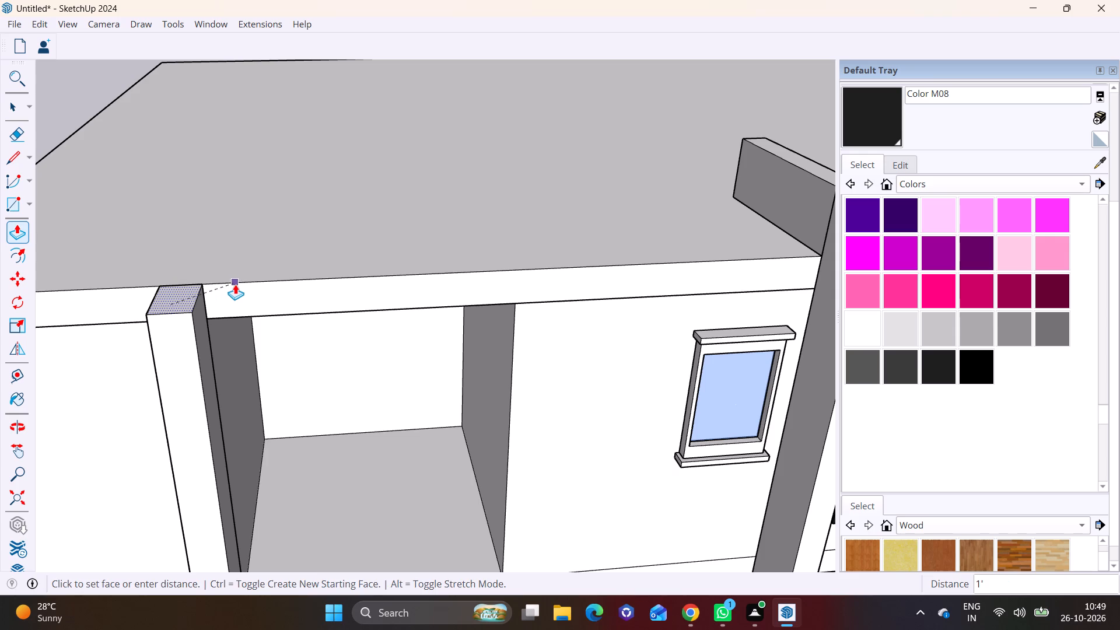
{"action": "left_click", "coordinate": [235, 284]}
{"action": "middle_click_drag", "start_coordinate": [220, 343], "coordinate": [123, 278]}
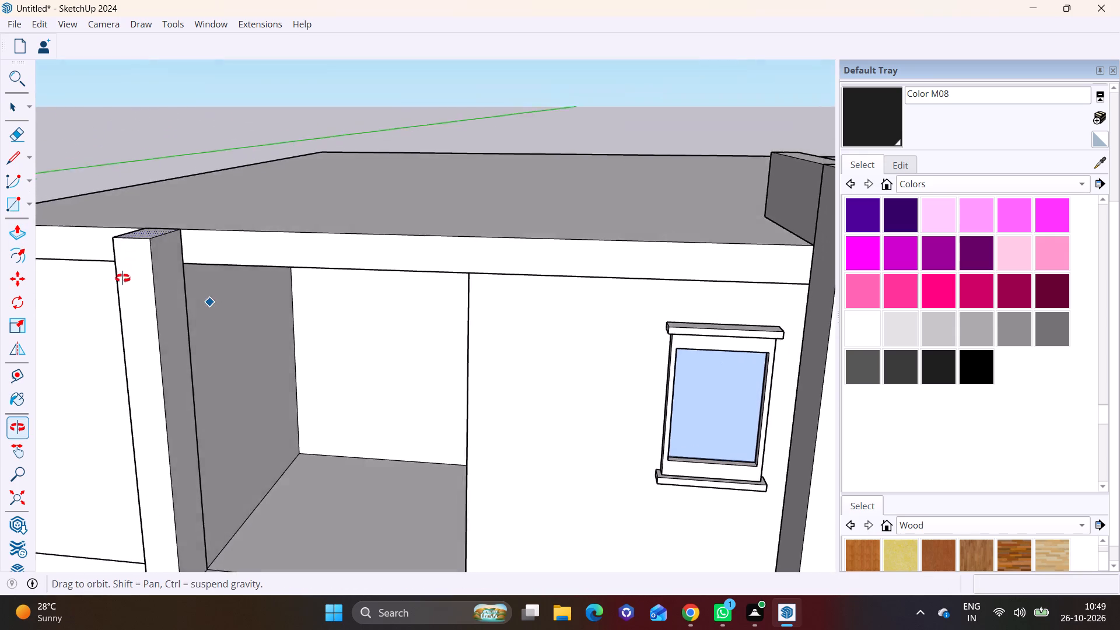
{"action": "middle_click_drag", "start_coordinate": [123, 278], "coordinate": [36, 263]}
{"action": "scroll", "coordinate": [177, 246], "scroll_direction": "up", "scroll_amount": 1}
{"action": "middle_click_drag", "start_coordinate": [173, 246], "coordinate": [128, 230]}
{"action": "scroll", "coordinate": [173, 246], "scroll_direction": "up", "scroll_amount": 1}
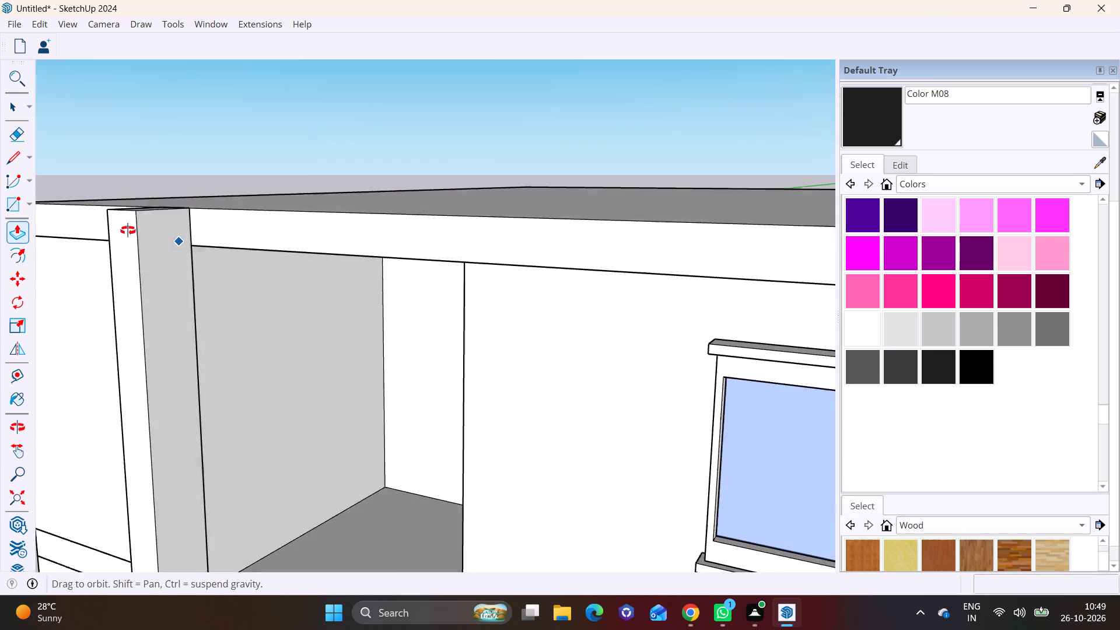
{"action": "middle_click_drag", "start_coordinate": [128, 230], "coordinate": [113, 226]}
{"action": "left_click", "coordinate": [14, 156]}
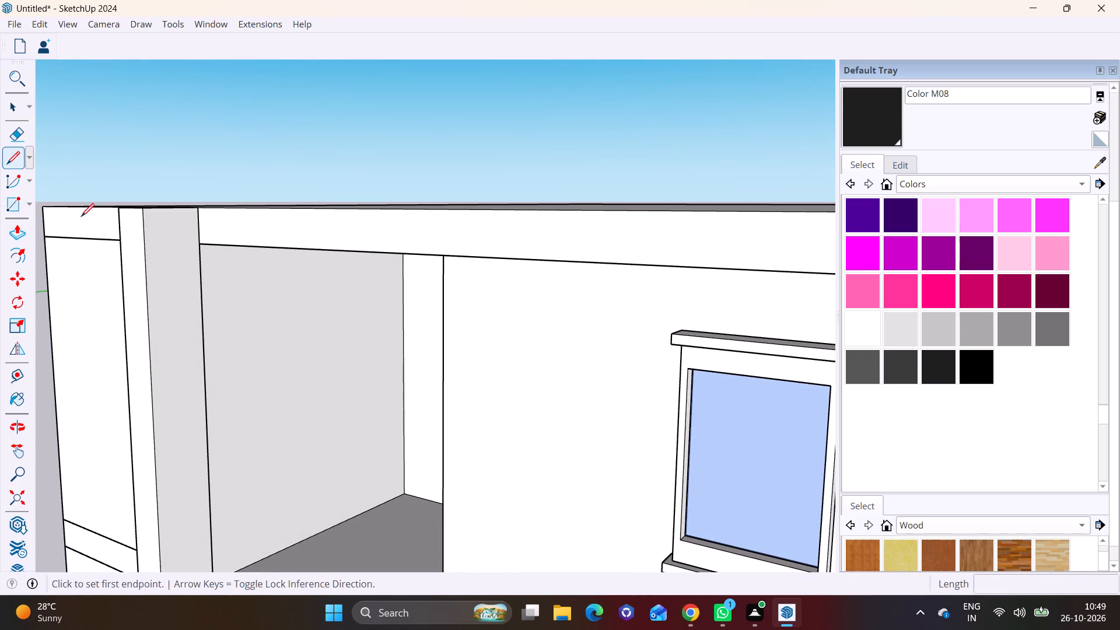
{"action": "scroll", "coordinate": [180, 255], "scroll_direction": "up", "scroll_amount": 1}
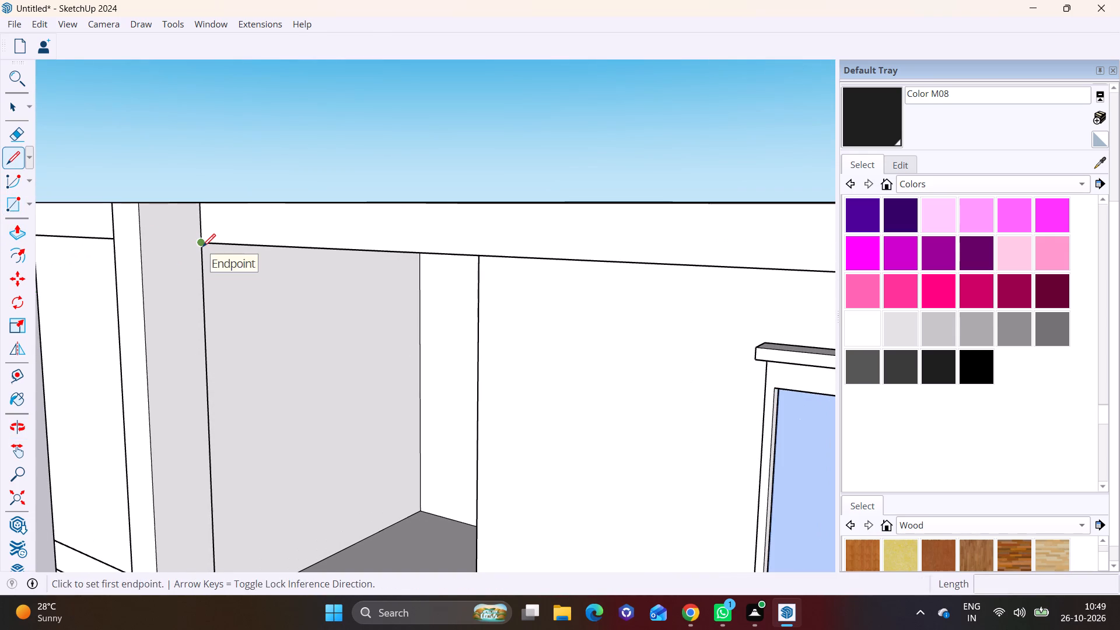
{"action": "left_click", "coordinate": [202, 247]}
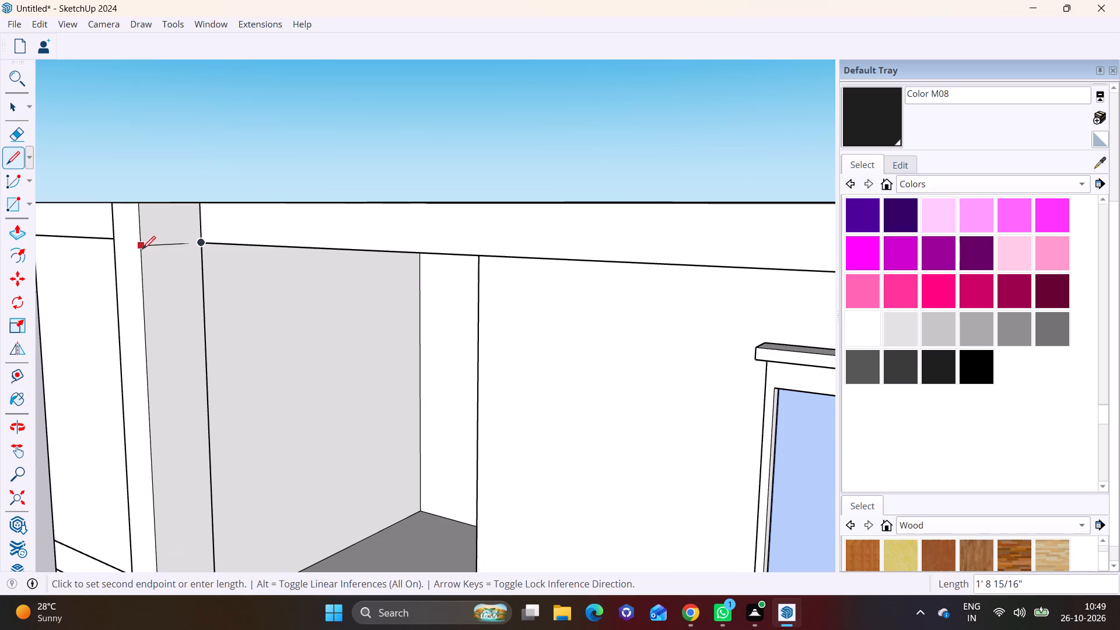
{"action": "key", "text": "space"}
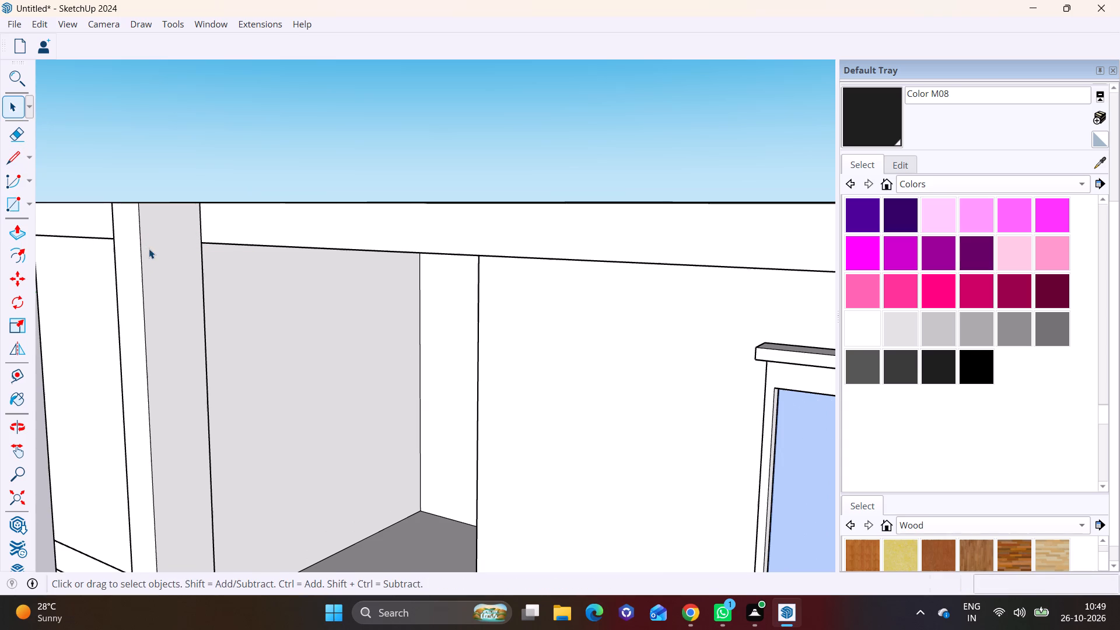
Draw a line from the roof band's lower corner across the upright's bay-side face to its outer edge.
{"action": "left_click", "coordinate": [13, 152]}
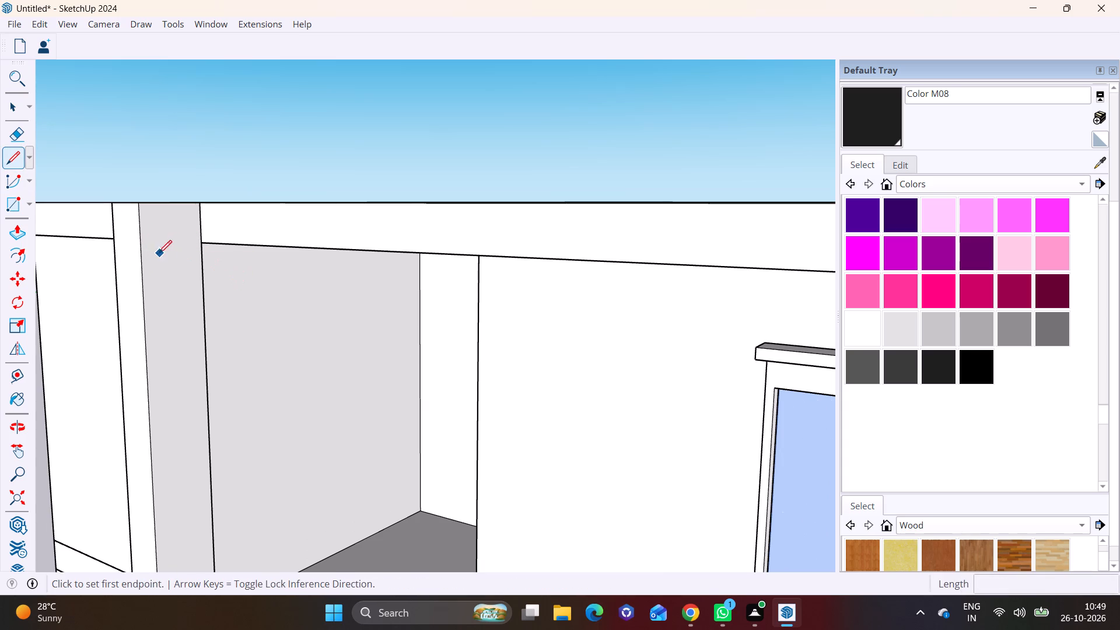
{"action": "left_click", "coordinate": [204, 247]}
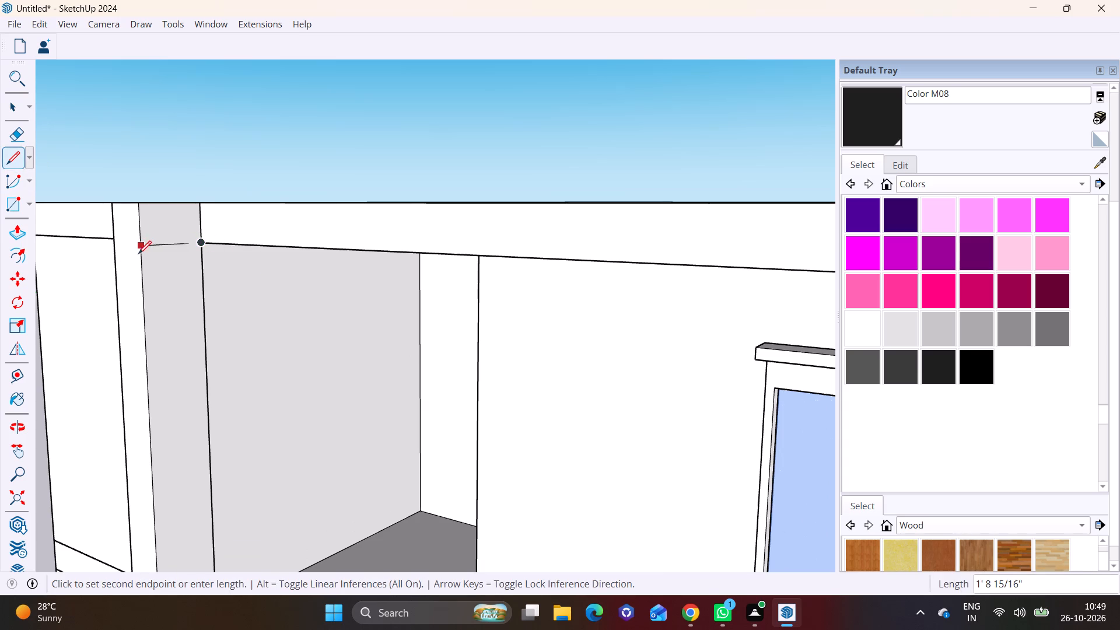
{"action": "left_click", "coordinate": [142, 253]}
{"action": "key", "text": "space"}
{"action": "left_click", "coordinate": [164, 237]}
{"action": "scroll", "coordinate": [180, 233], "scroll_direction": "down", "scroll_amount": 5}
{"action": "scroll", "coordinate": [178, 246], "scroll_direction": "up", "scroll_amount": 17}
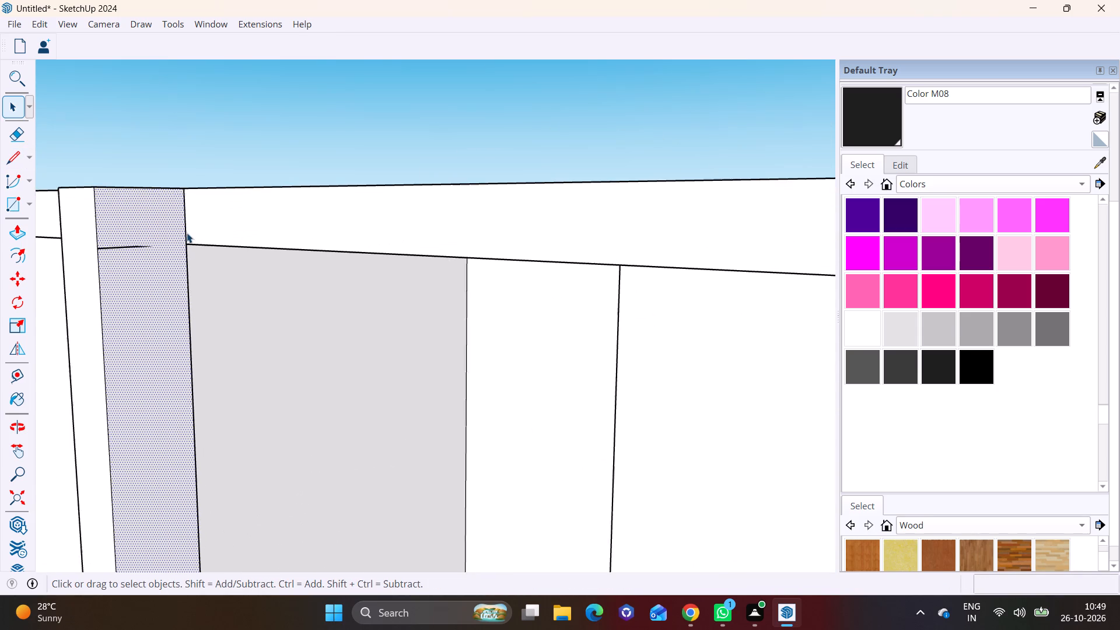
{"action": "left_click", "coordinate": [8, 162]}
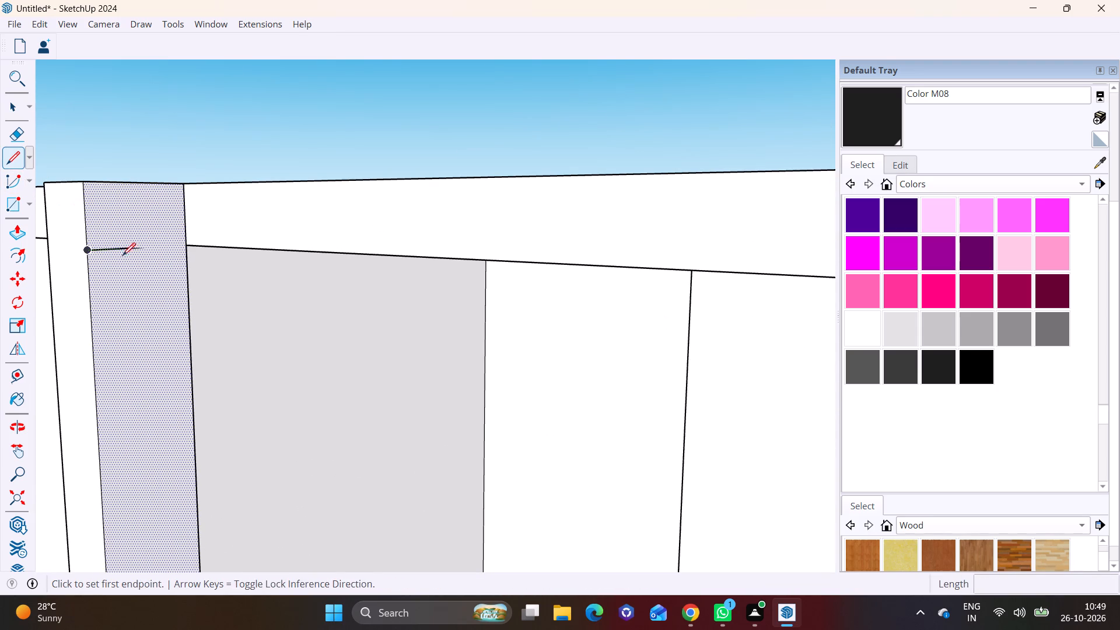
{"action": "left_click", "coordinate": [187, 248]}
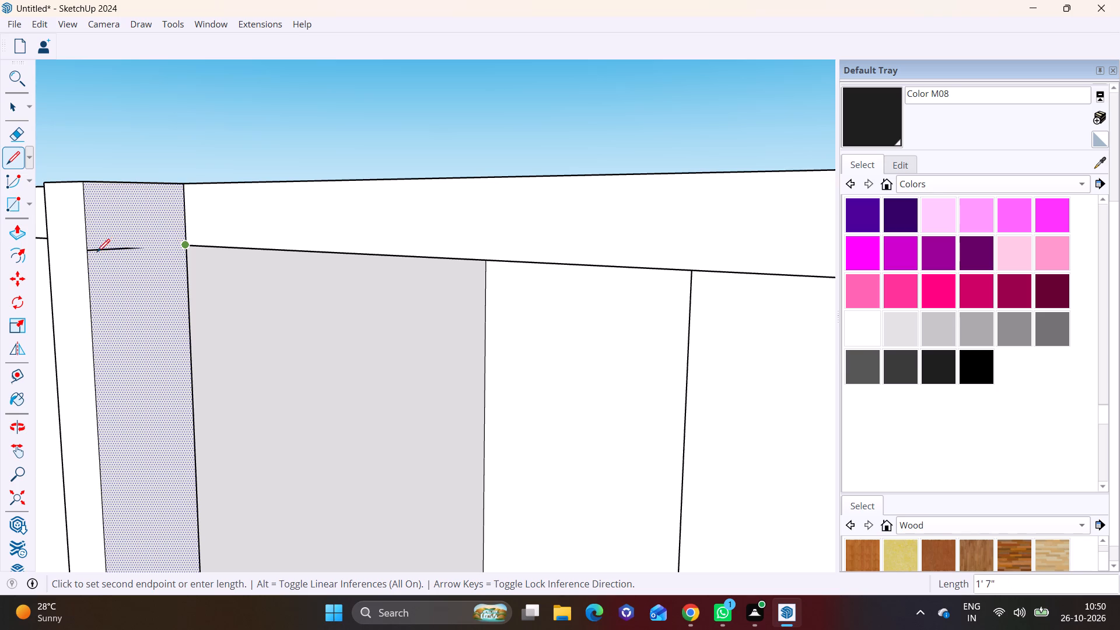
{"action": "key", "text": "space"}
Complete the dividing line on the upright's bay-side face from its outer edge to the roof band's lower corner.
{"action": "left_click", "coordinate": [7, 159]}
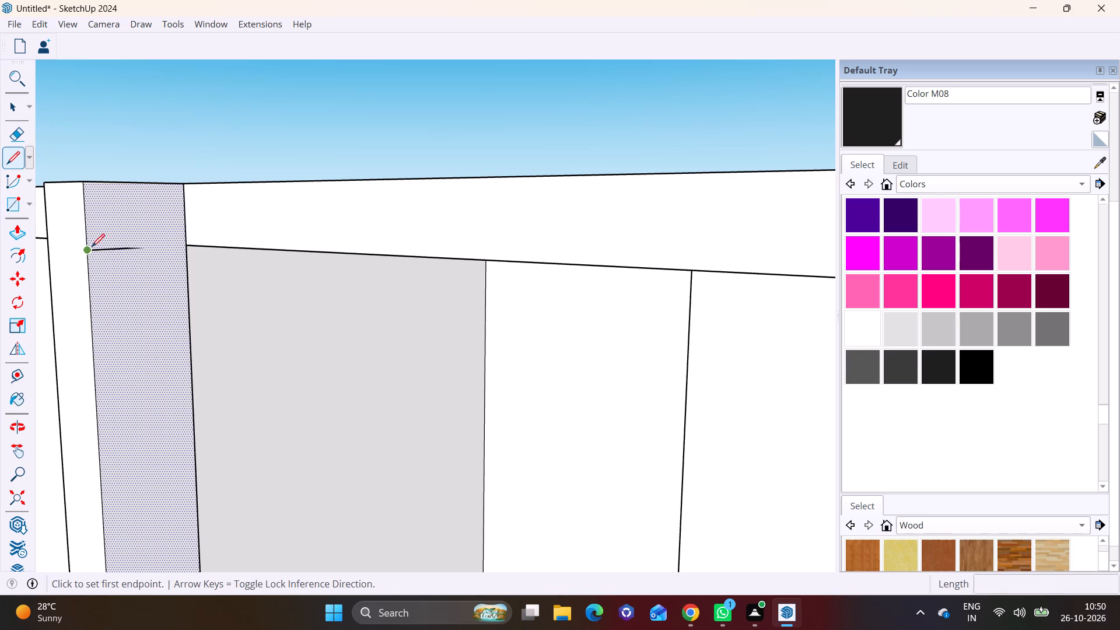
{"action": "left_click", "coordinate": [90, 249]}
{"action": "left_click", "coordinate": [181, 249]}
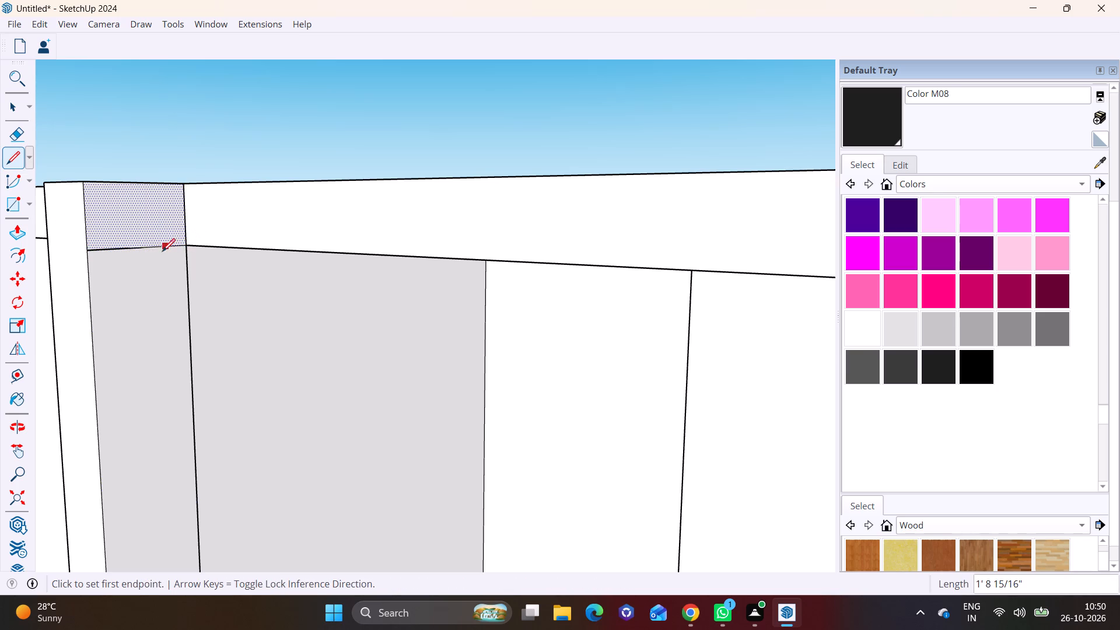
Push/Pull the upright's divided top section about 8' 4 1/2" along the roof band to the open bay's window-side edge.
{"action": "key", "text": "space"}
{"action": "left_click", "coordinate": [142, 232]}
{"action": "left_click", "coordinate": [20, 228]}
{"action": "left_click", "coordinate": [103, 216]}
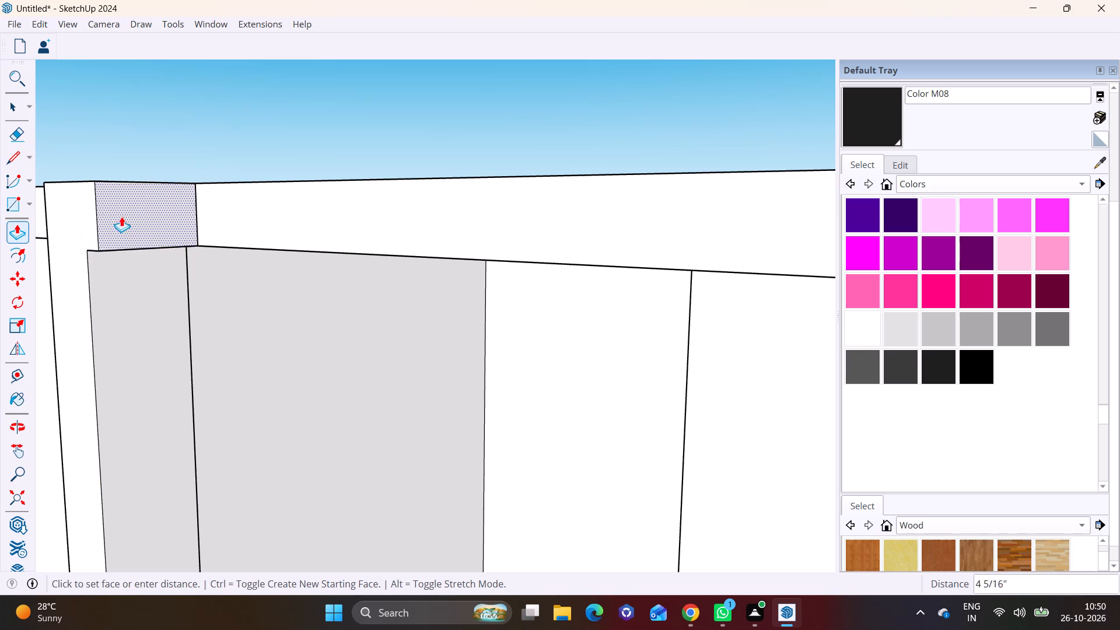
{"action": "scroll", "coordinate": [278, 246], "scroll_direction": "down", "scroll_amount": 13}
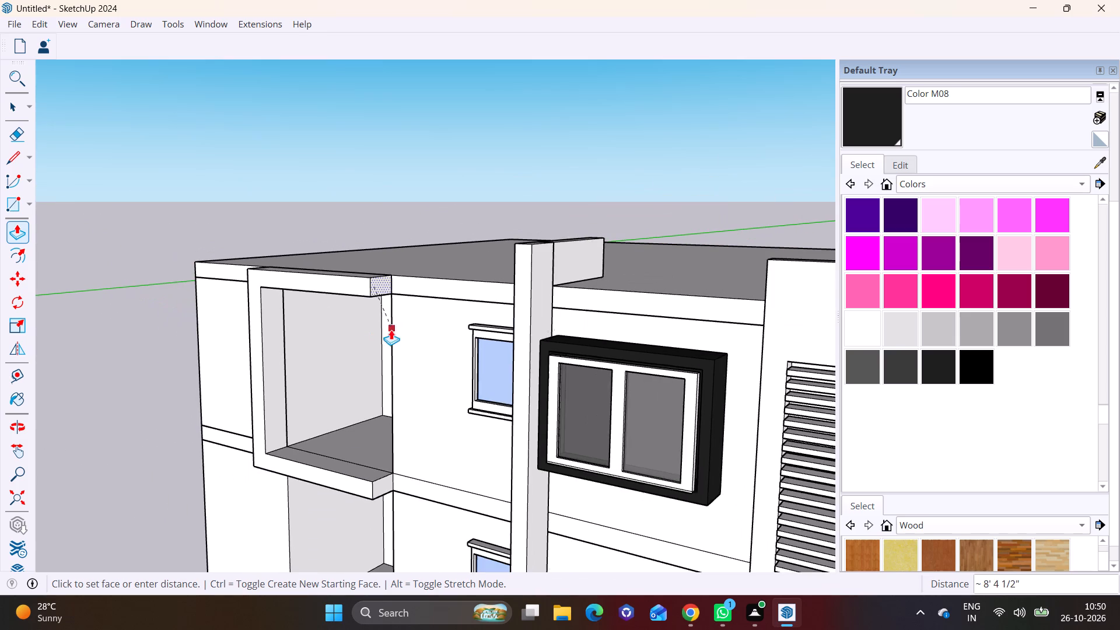
{"action": "scroll", "coordinate": [382, 304], "scroll_direction": "up", "scroll_amount": 4}
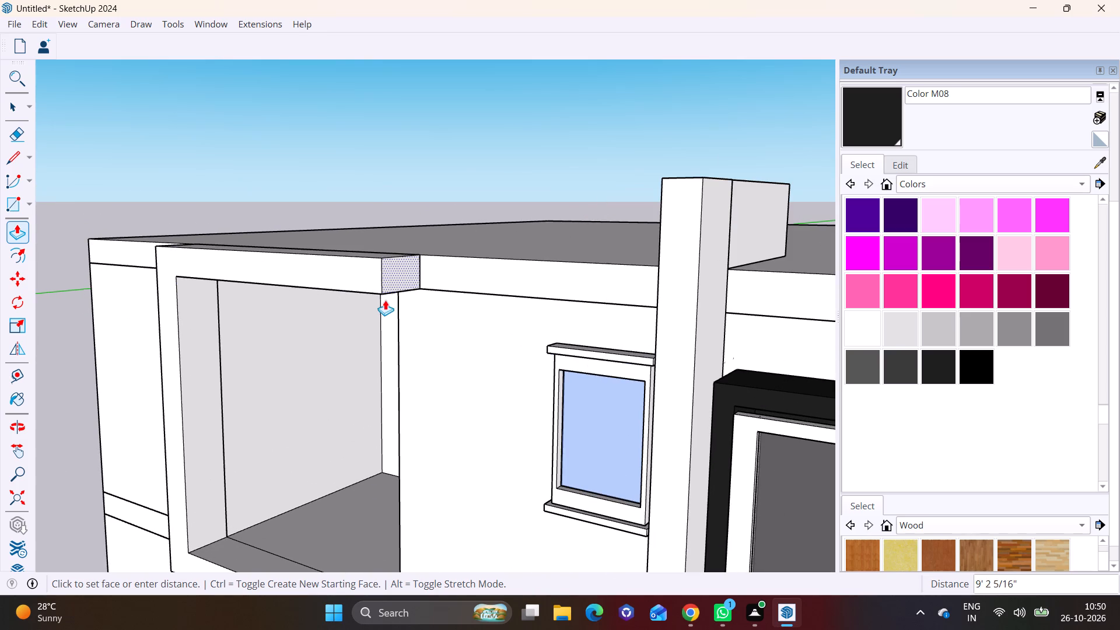
{"action": "scroll", "coordinate": [365, 285], "scroll_direction": "up", "scroll_amount": 7}
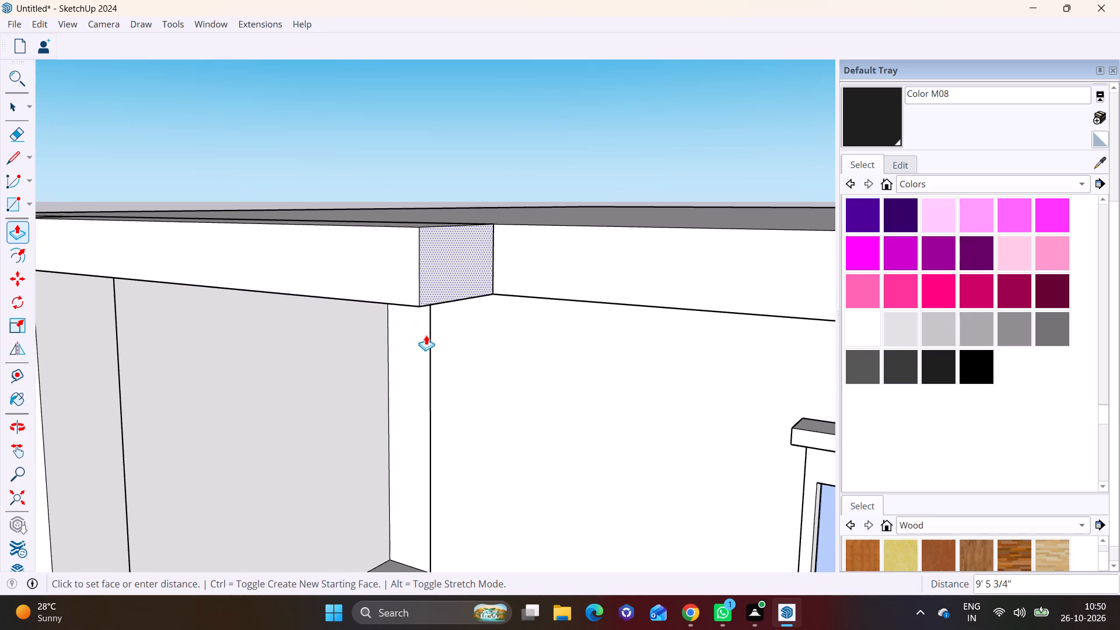
{"action": "left_click", "coordinate": [428, 346]}
Examine the projecting frame around the top storey's open bay from above and below.
{"action": "scroll", "coordinate": [412, 330], "scroll_direction": "down", "scroll_amount": 4}
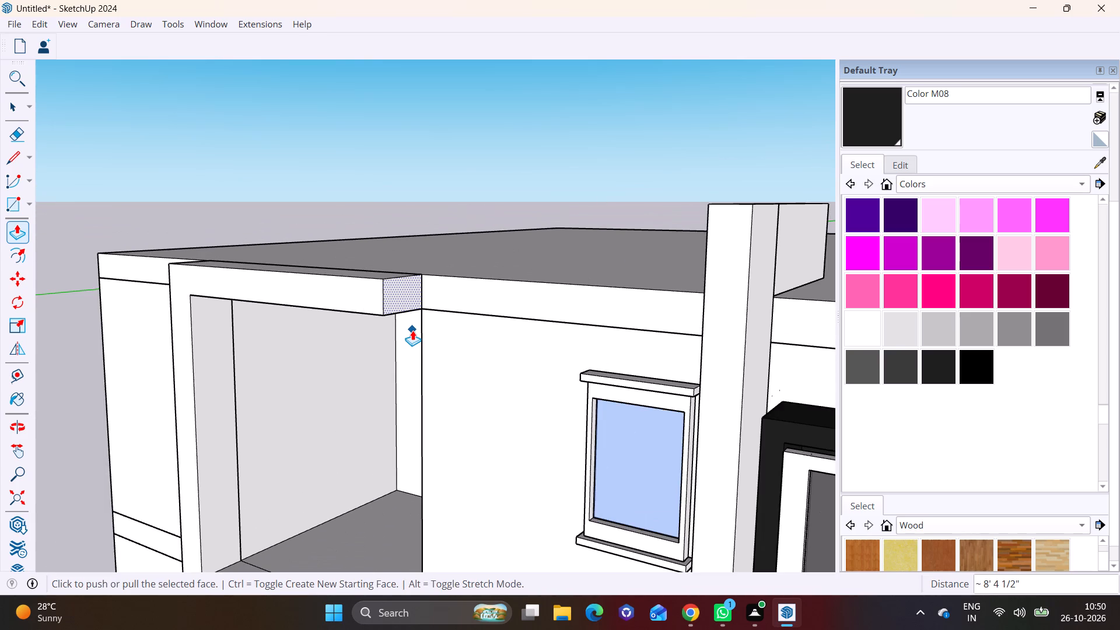
{"action": "scroll", "coordinate": [412, 330], "scroll_direction": "down", "scroll_amount": 8}
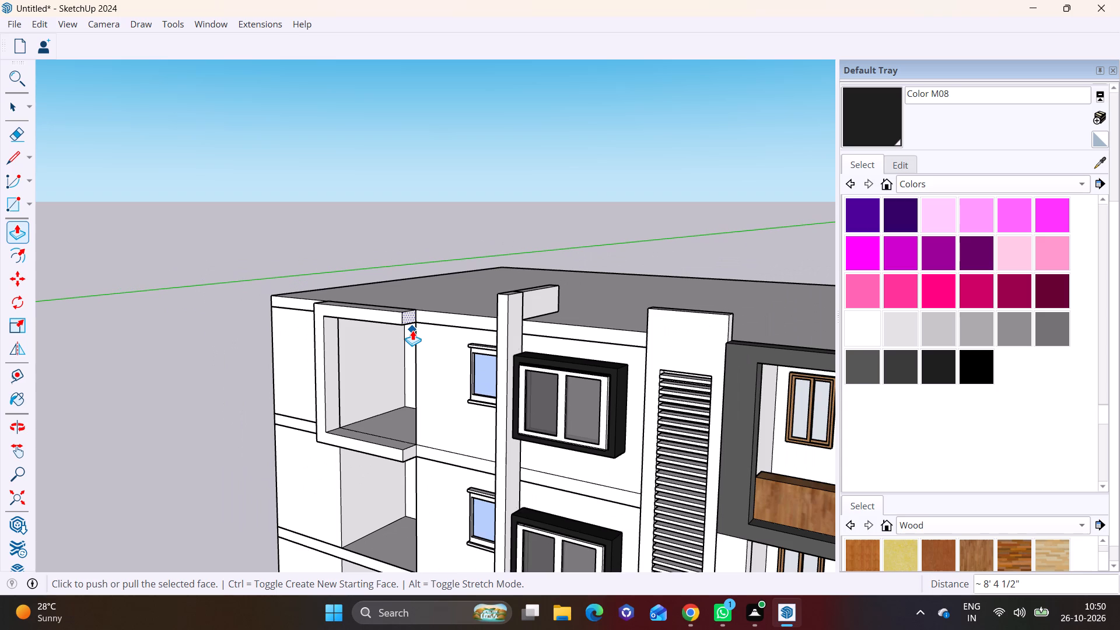
{"action": "middle_click_drag", "start_coordinate": [376, 289], "coordinate": [355, 282]}
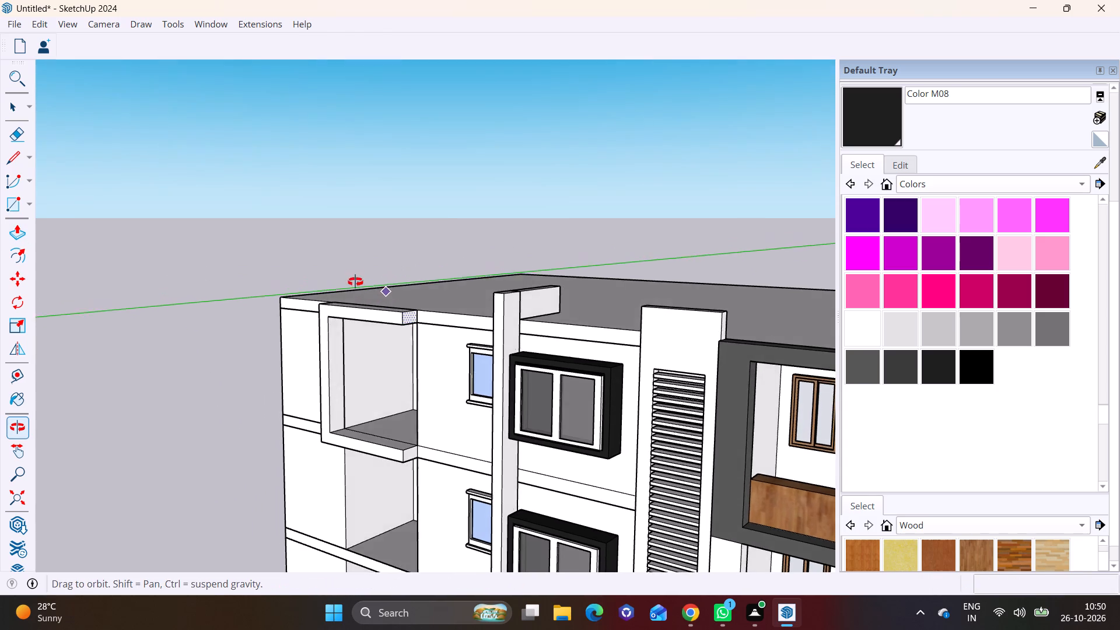
{"action": "middle_click_drag", "start_coordinate": [355, 282], "coordinate": [355, 251]}
{"action": "scroll", "coordinate": [394, 426], "scroll_direction": "up", "scroll_amount": 7}
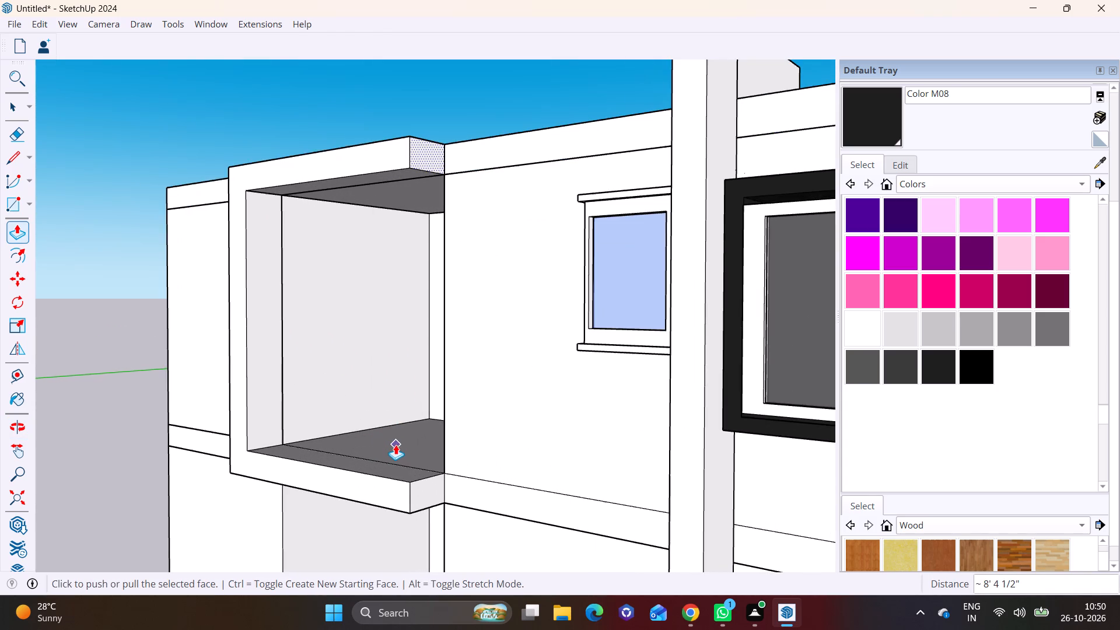
{"action": "middle_click_drag", "start_coordinate": [379, 439], "coordinate": [368, 357], "text": "shift"}
{"action": "middle_click_drag", "start_coordinate": [367, 353], "coordinate": [358, 436]}
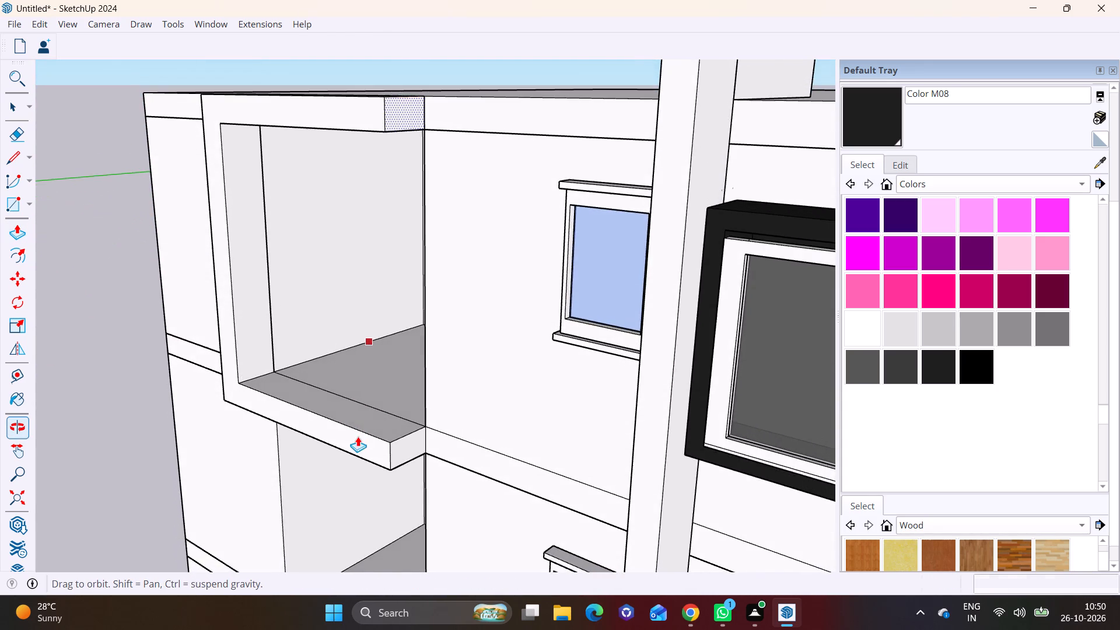
{"action": "scroll", "coordinate": [351, 430], "scroll_direction": "up", "scroll_amount": 2}
{"action": "scroll", "coordinate": [371, 432], "scroll_direction": "down", "scroll_amount": 2}
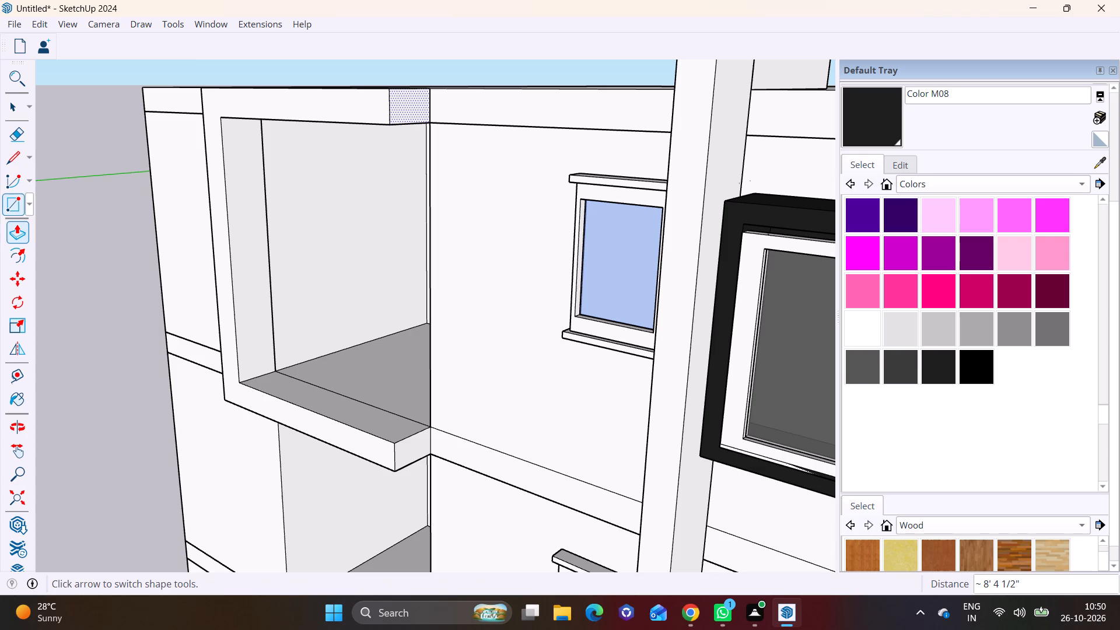
Draw a narrow rectangle about 1' 8" long across the window-side end of the top-storey bay's projecting ledge.
{"action": "left_click", "coordinate": [30, 208]}
{"action": "left_click", "coordinate": [44, 231]}
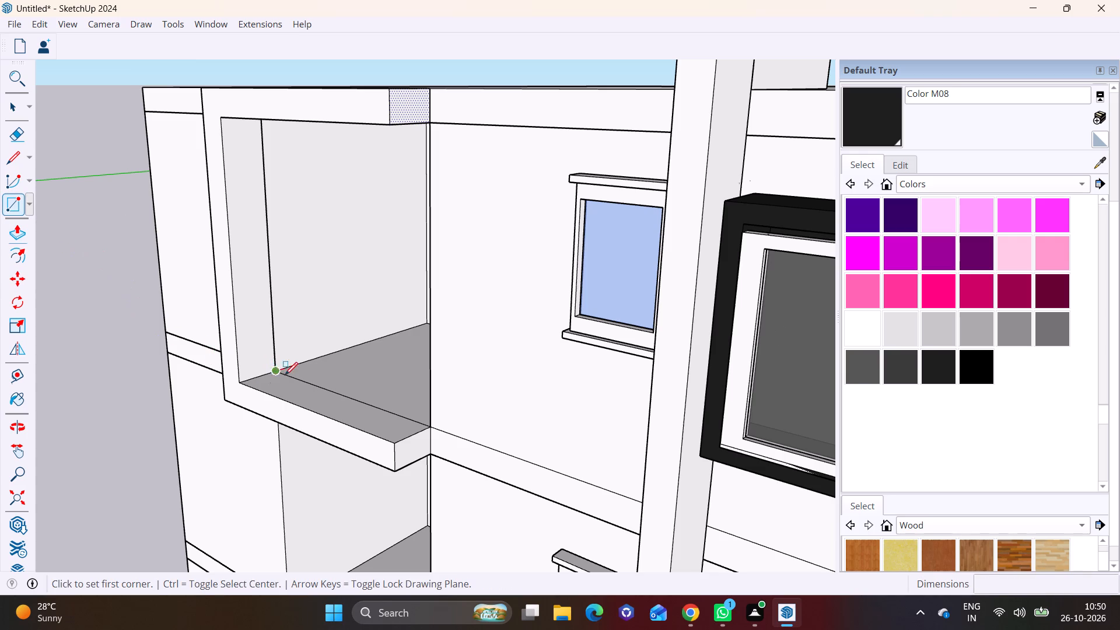
{"action": "middle_click_drag", "start_coordinate": [401, 410], "coordinate": [341, 480]}
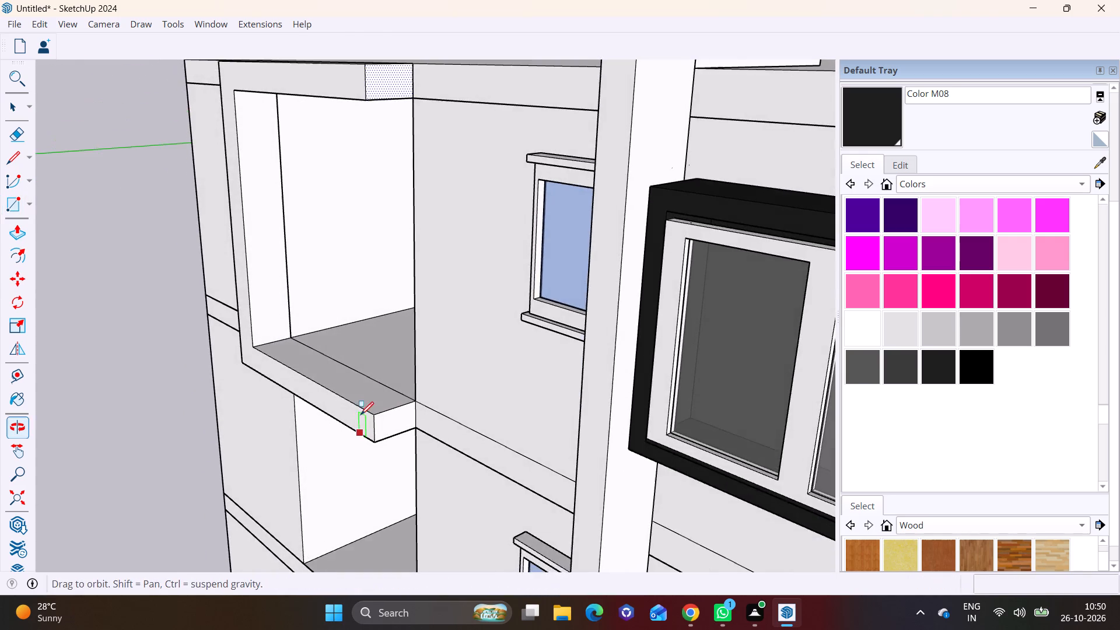
{"action": "scroll", "coordinate": [369, 423], "scroll_direction": "up", "scroll_amount": 5}
{"action": "middle_click_drag", "start_coordinate": [424, 386], "coordinate": [429, 427]}
{"action": "scroll", "coordinate": [431, 425], "scroll_direction": "up", "scroll_amount": 5}
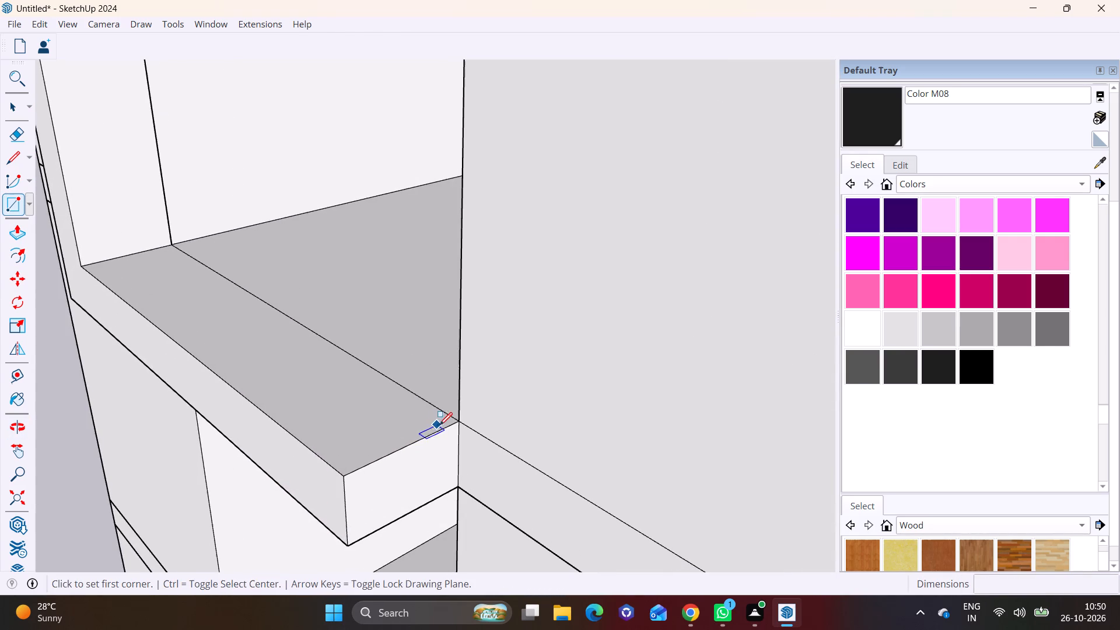
{"action": "left_click", "coordinate": [456, 420]}
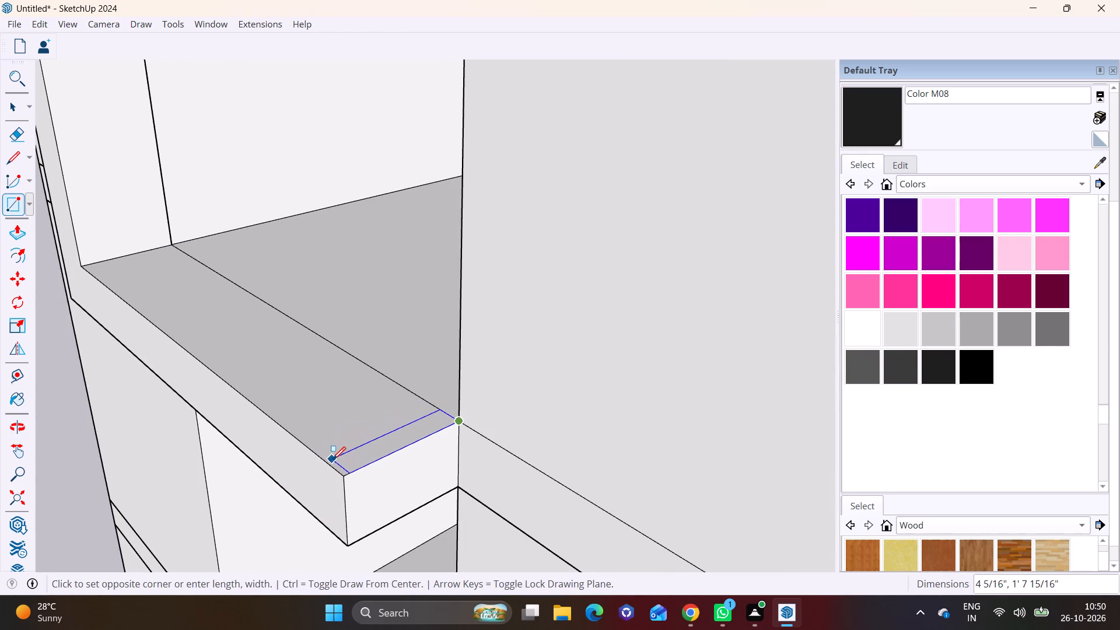
{"action": "left_click", "coordinate": [321, 460]}
Push/Pull the narrow rectangle upward to the underside of the frame's top beam, forming the window-side upright.
{"action": "key", "text": "space"}
{"action": "left_click", "coordinate": [360, 454]}
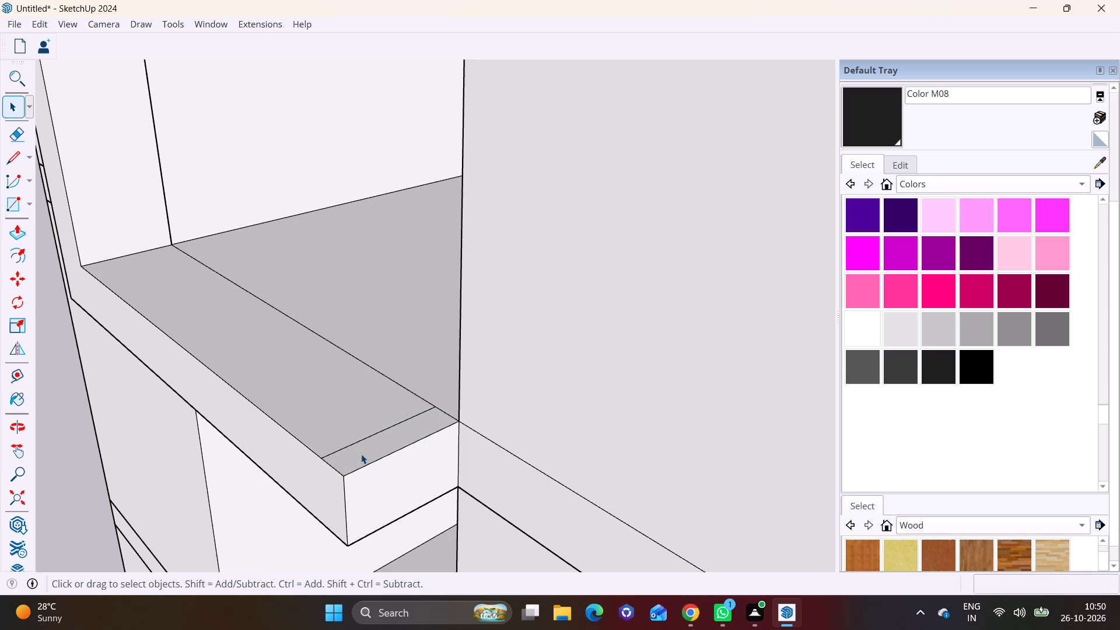
{"action": "left_click", "coordinate": [13, 233]}
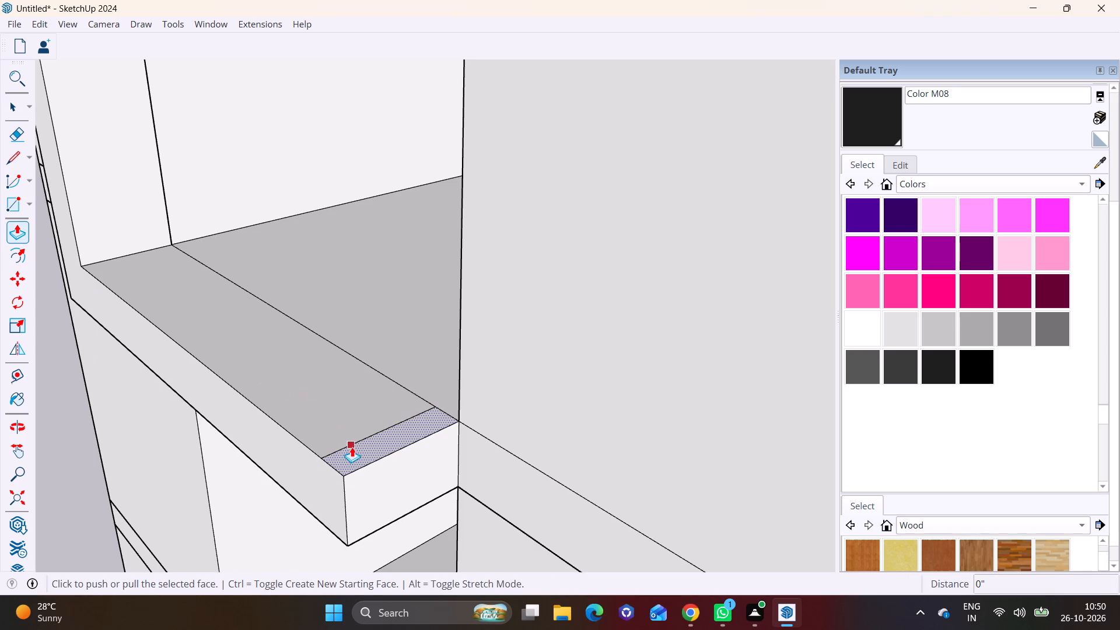
{"action": "left_click", "coordinate": [356, 449]}
{"action": "left_click_drag", "start_coordinate": [360, 464], "coordinate": [365, 393]}
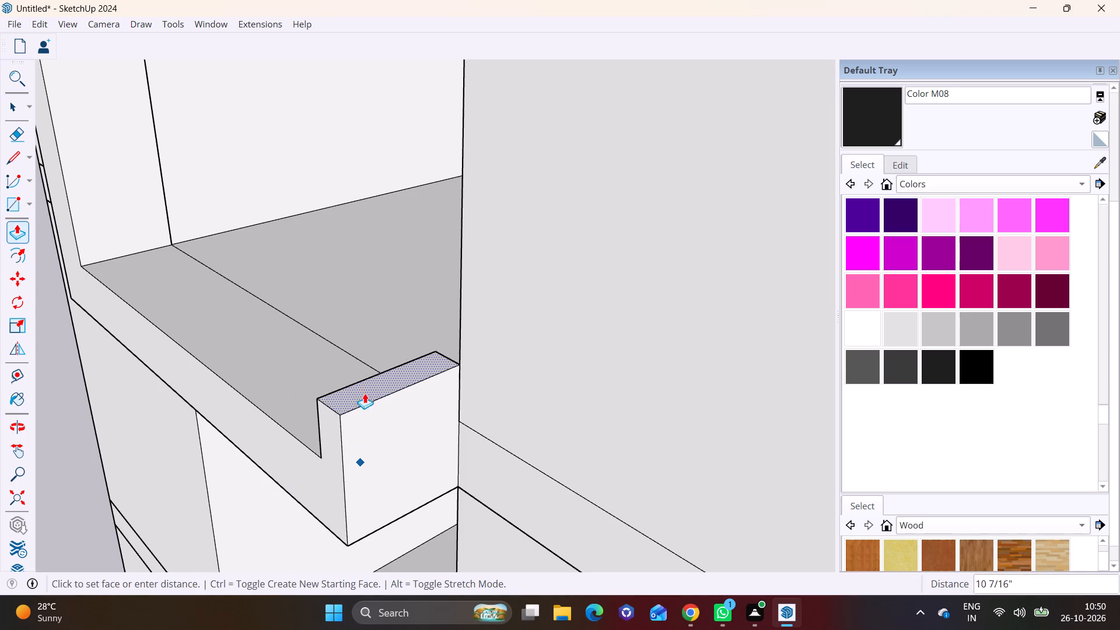
{"action": "left_click_drag", "start_coordinate": [365, 393], "coordinate": [348, 258]}
{"action": "scroll", "coordinate": [344, 256], "scroll_direction": "down", "scroll_amount": 5}
{"action": "middle_click_drag", "start_coordinate": [347, 258], "coordinate": [314, 512], "text": "shift"}
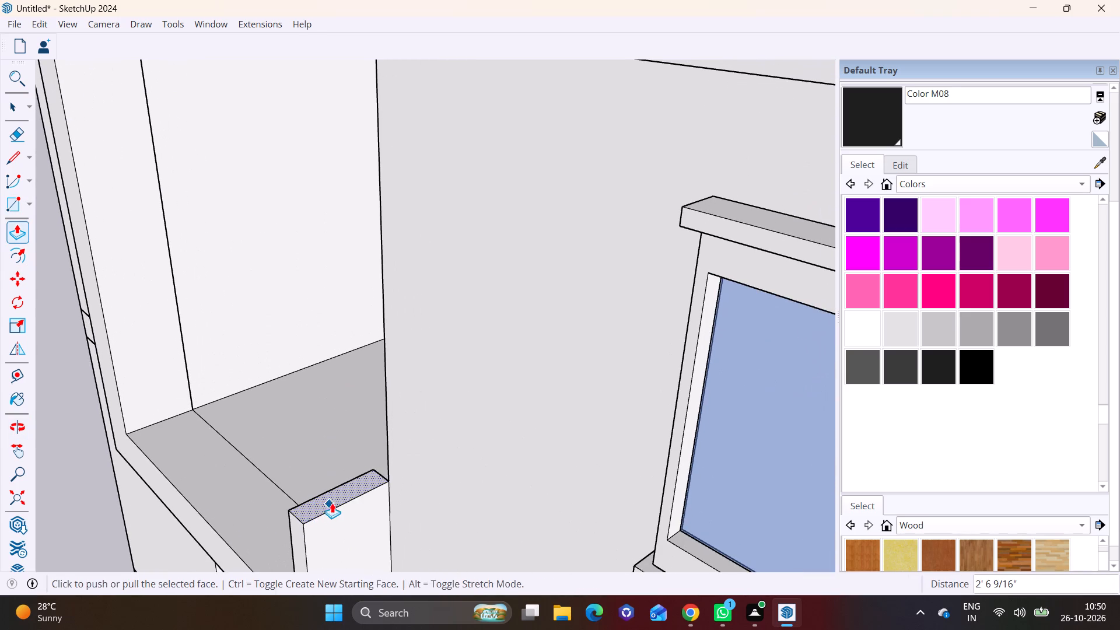
{"action": "left_click_drag", "start_coordinate": [333, 502], "coordinate": [291, 199]}
{"action": "middle_click_drag", "start_coordinate": [289, 198], "coordinate": [282, 407]}
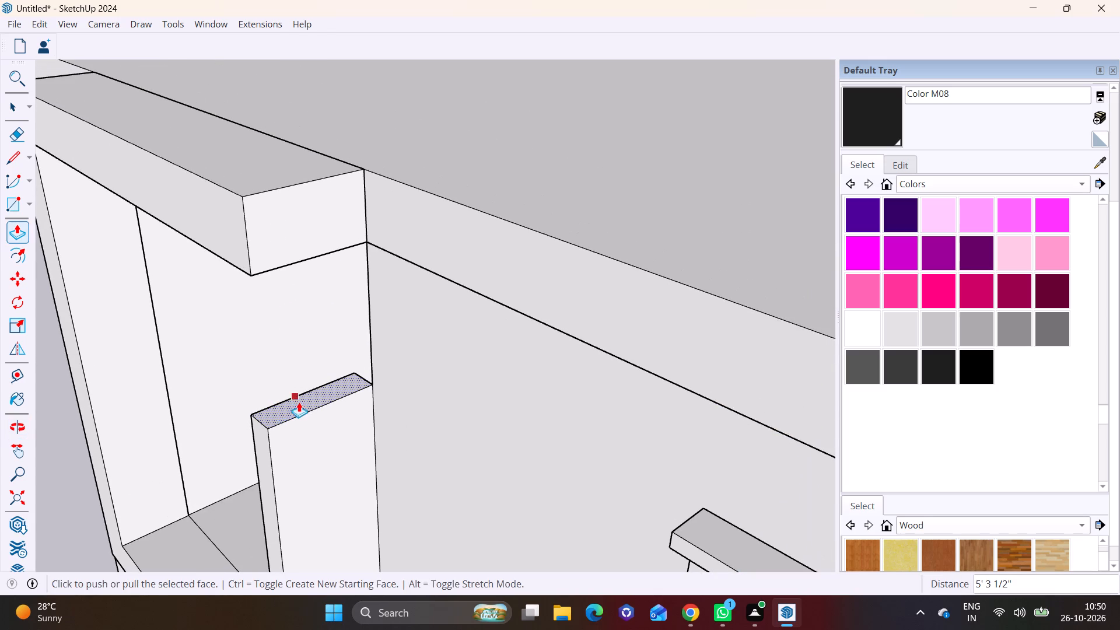
{"action": "left_click_drag", "start_coordinate": [307, 402], "coordinate": [297, 247]}
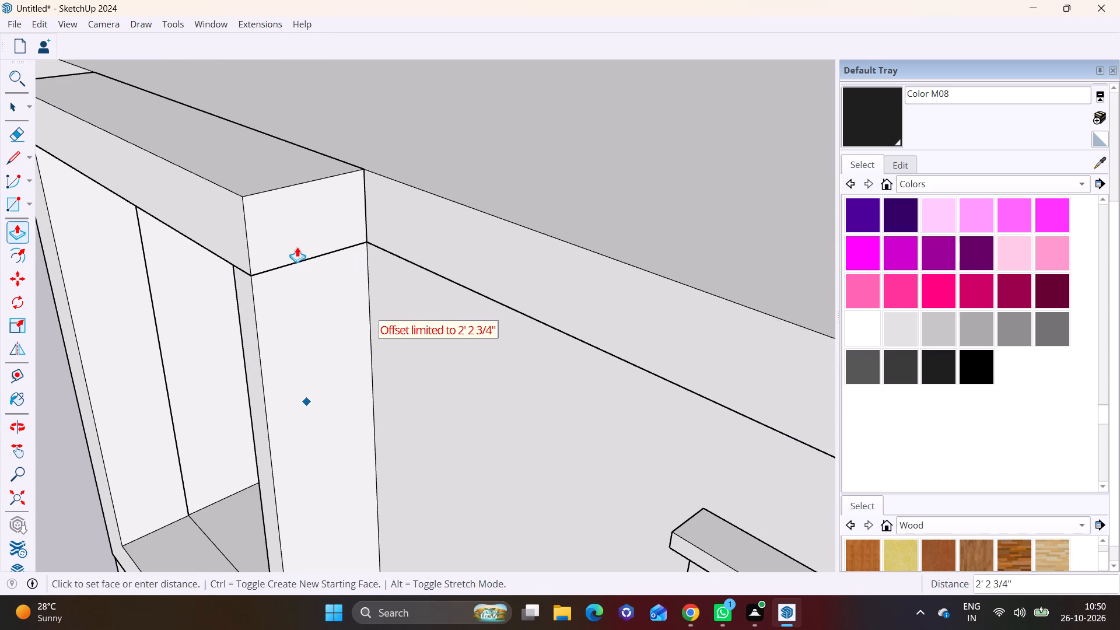
{"action": "left_click", "coordinate": [297, 247]}
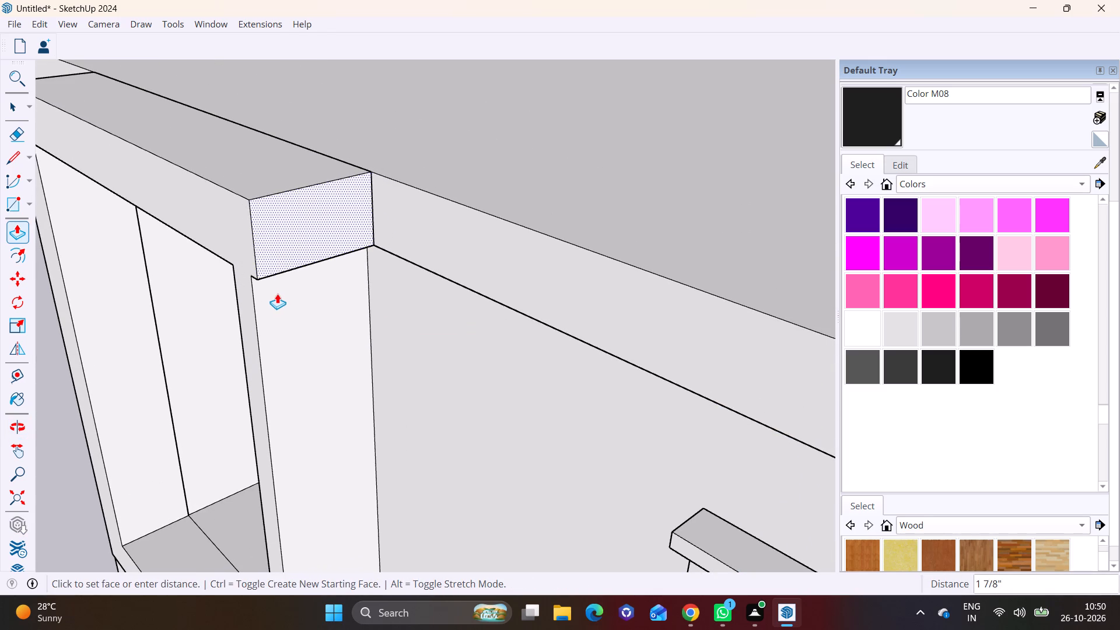
{"action": "left_click", "coordinate": [281, 295]}
{"action": "key", "text": "space"}
Draw a line across the front of the new upright where it meets the underside of the top beam.
{"action": "middle_click_drag", "start_coordinate": [281, 309], "coordinate": [415, 212]}
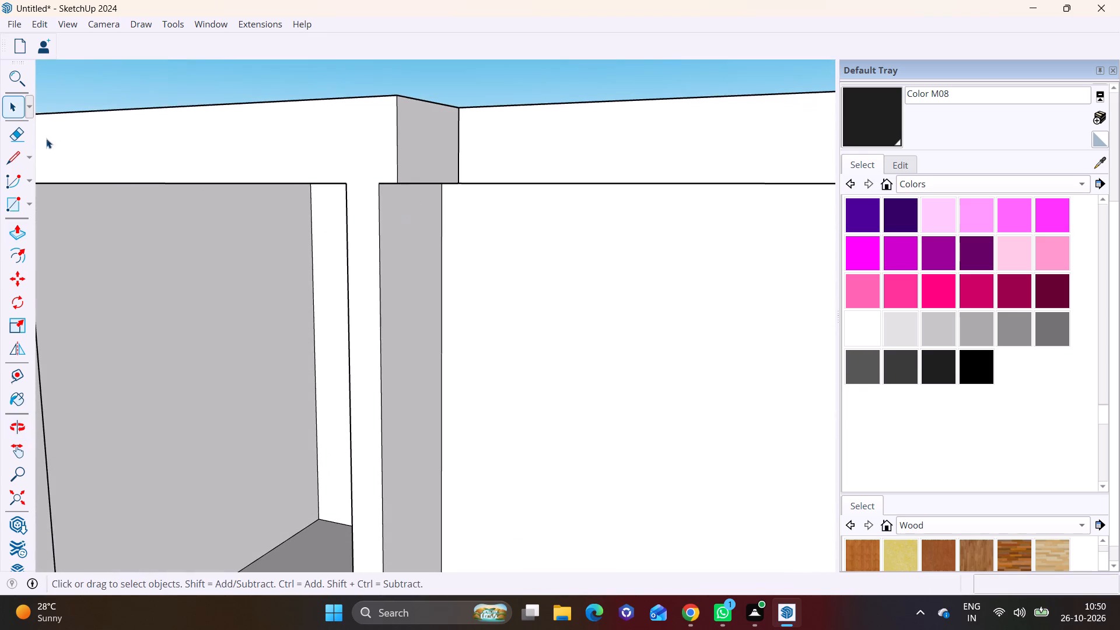
{"action": "left_click", "coordinate": [8, 156]}
{"action": "left_click", "coordinate": [377, 184]}
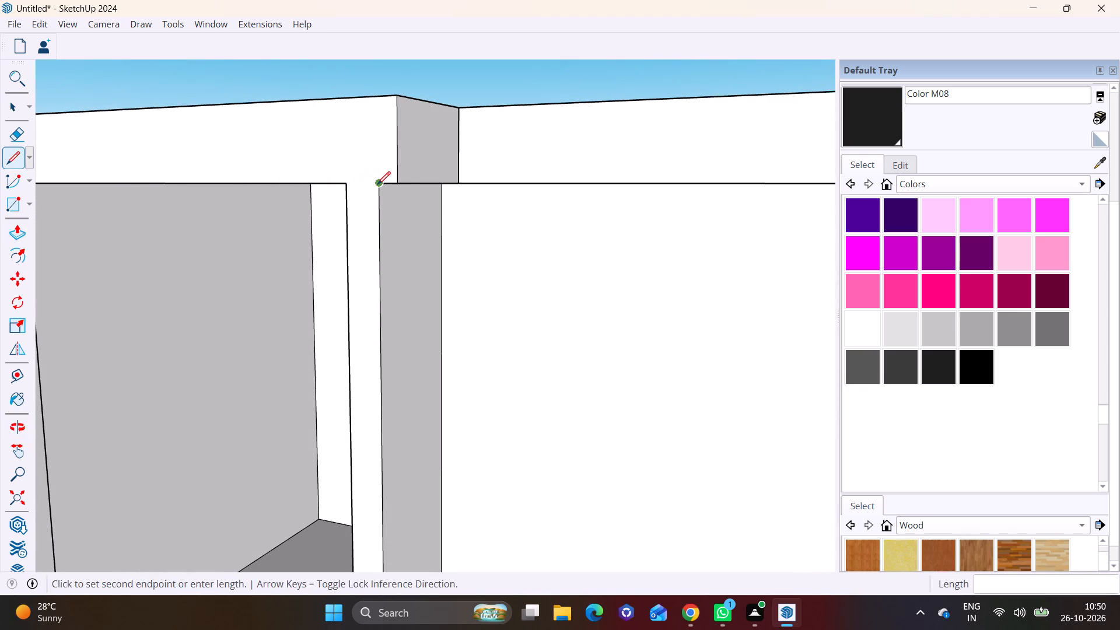
{"action": "left_click", "coordinate": [344, 183]}
{"action": "key", "text": "space"}
Push/Pull the front face of the top-storey bay's frame outward by about 1' 8 13/16".
{"action": "scroll", "coordinate": [285, 284], "scroll_direction": "down", "scroll_amount": 3}
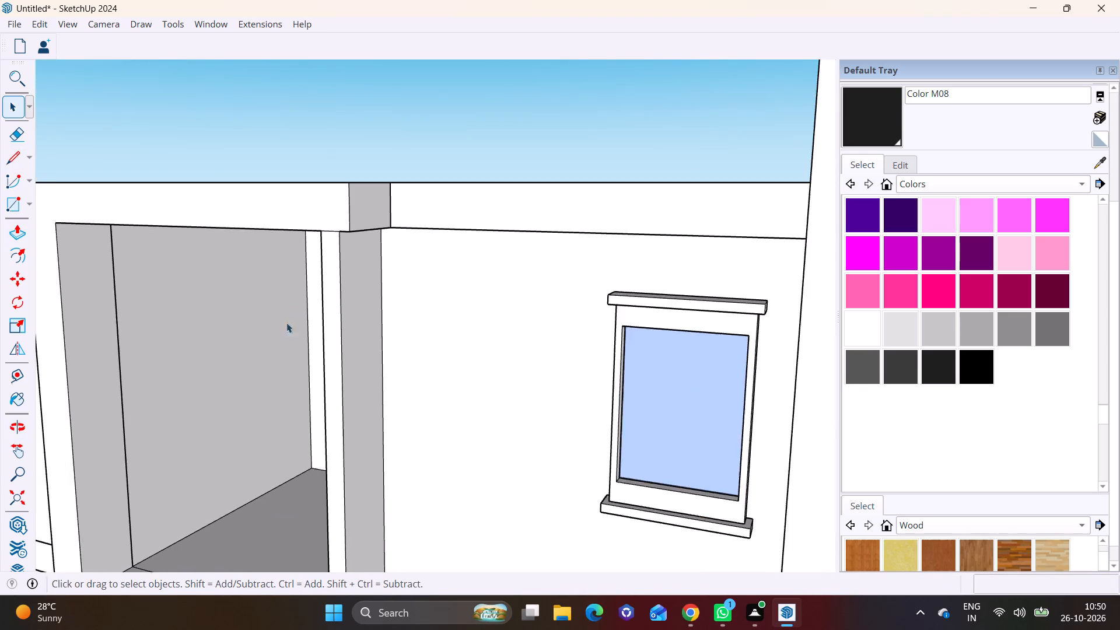
{"action": "scroll", "coordinate": [286, 323], "scroll_direction": "down", "scroll_amount": 4}
{"action": "middle_click_drag", "start_coordinate": [270, 350], "coordinate": [283, 199], "text": "shift"}
{"action": "middle_click_drag", "start_coordinate": [274, 307], "coordinate": [202, 361]}
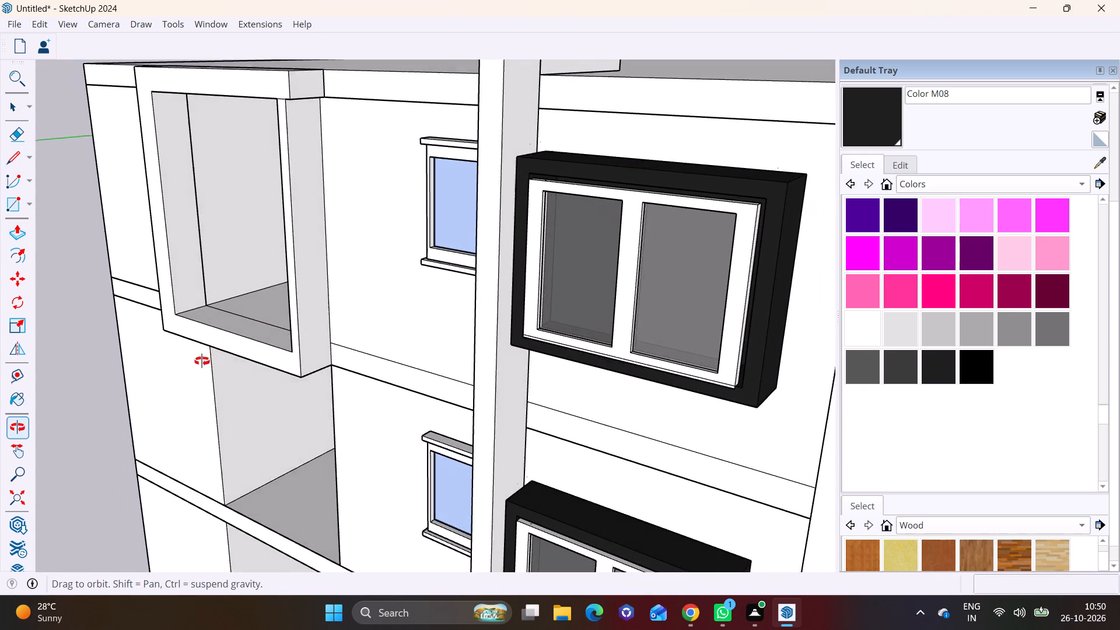
{"action": "middle_click_drag", "start_coordinate": [202, 361], "coordinate": [201, 362]}
{"action": "scroll", "coordinate": [205, 303], "scroll_direction": "down", "scroll_amount": 2}
{"action": "middle_click_drag", "start_coordinate": [229, 309], "coordinate": [286, 356], "text": "shift"}
{"action": "scroll", "coordinate": [293, 355], "scroll_direction": "up", "scroll_amount": 2}
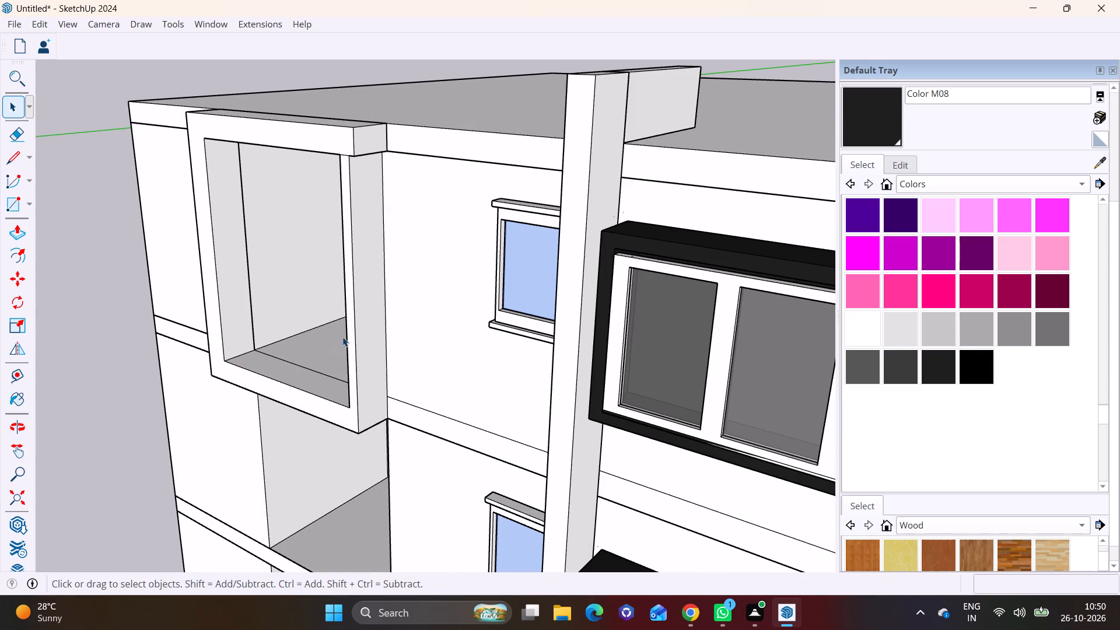
{"action": "left_click", "coordinate": [350, 331]}
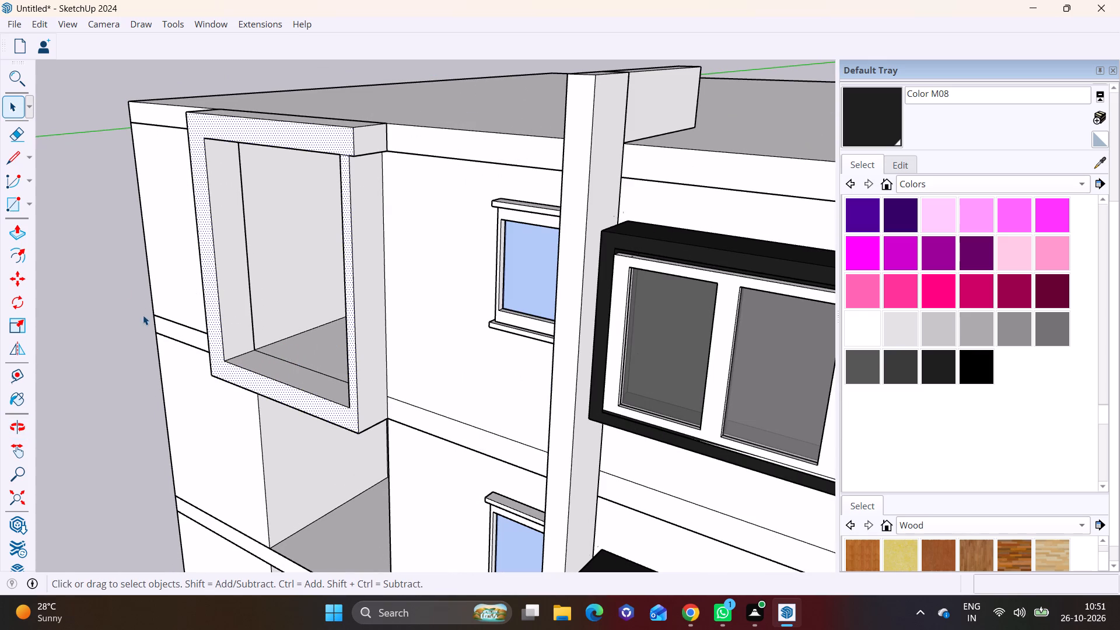
{"action": "left_click", "coordinate": [17, 230]}
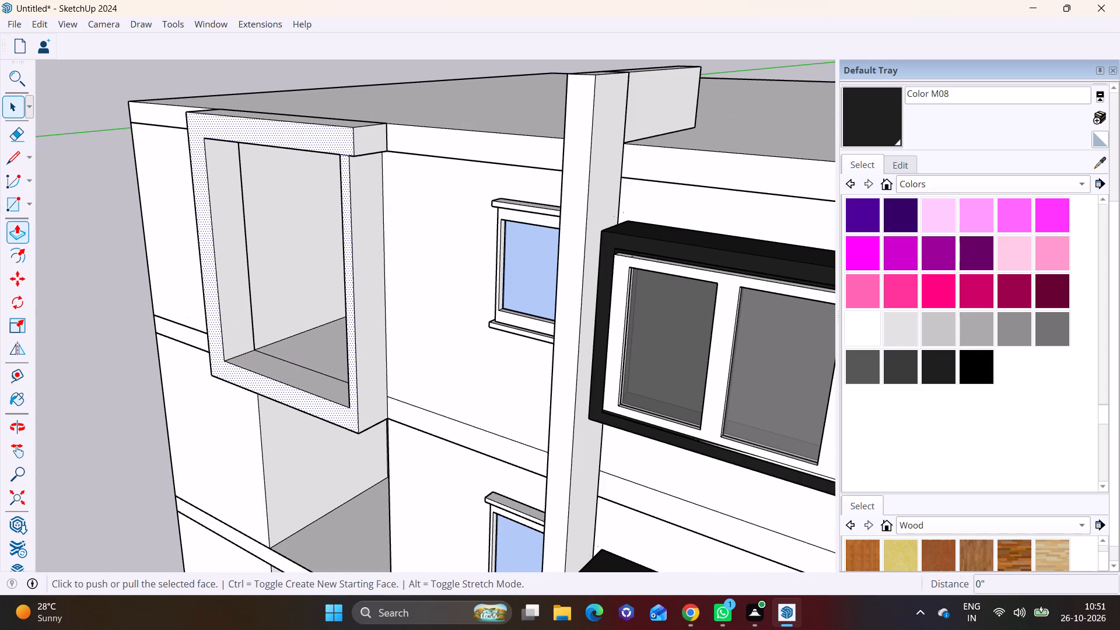
{"action": "left_click", "coordinate": [353, 348]}
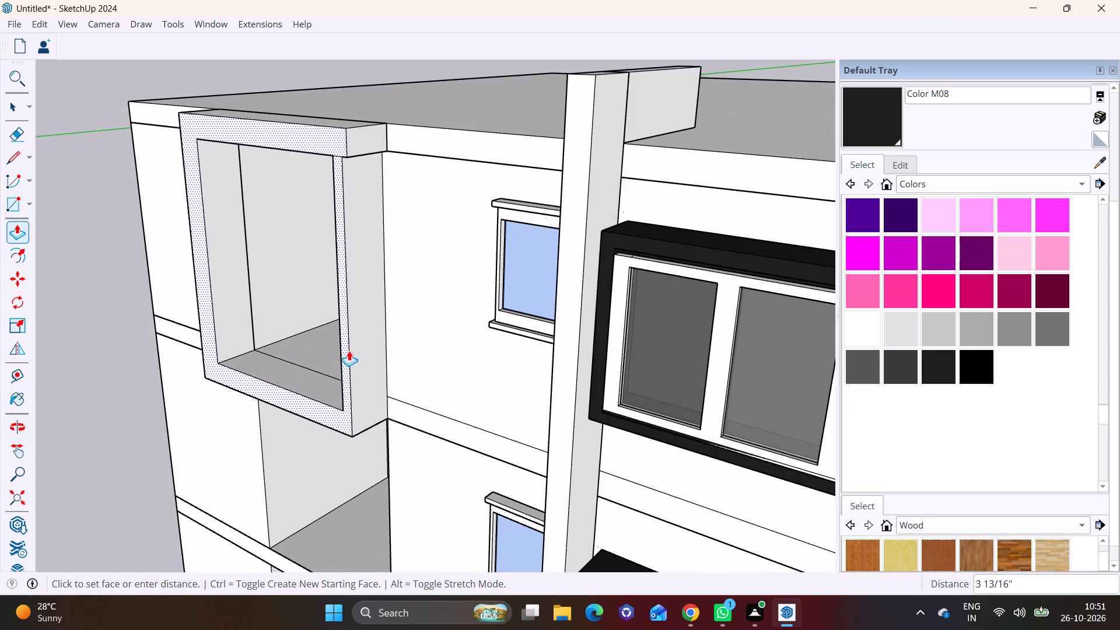
{"action": "left_click", "coordinate": [323, 360]}
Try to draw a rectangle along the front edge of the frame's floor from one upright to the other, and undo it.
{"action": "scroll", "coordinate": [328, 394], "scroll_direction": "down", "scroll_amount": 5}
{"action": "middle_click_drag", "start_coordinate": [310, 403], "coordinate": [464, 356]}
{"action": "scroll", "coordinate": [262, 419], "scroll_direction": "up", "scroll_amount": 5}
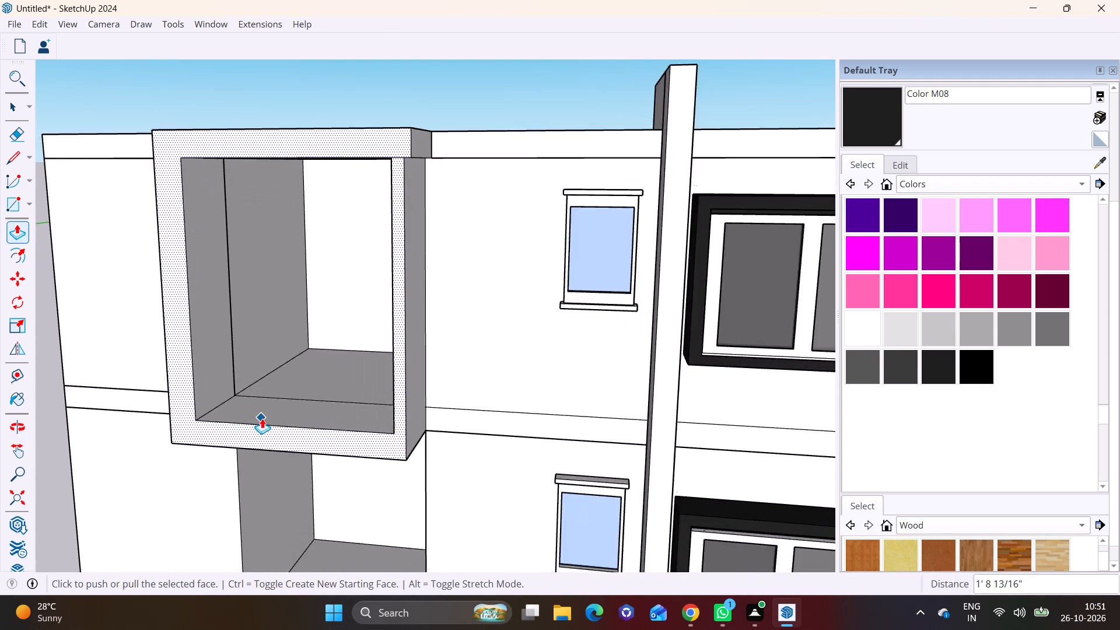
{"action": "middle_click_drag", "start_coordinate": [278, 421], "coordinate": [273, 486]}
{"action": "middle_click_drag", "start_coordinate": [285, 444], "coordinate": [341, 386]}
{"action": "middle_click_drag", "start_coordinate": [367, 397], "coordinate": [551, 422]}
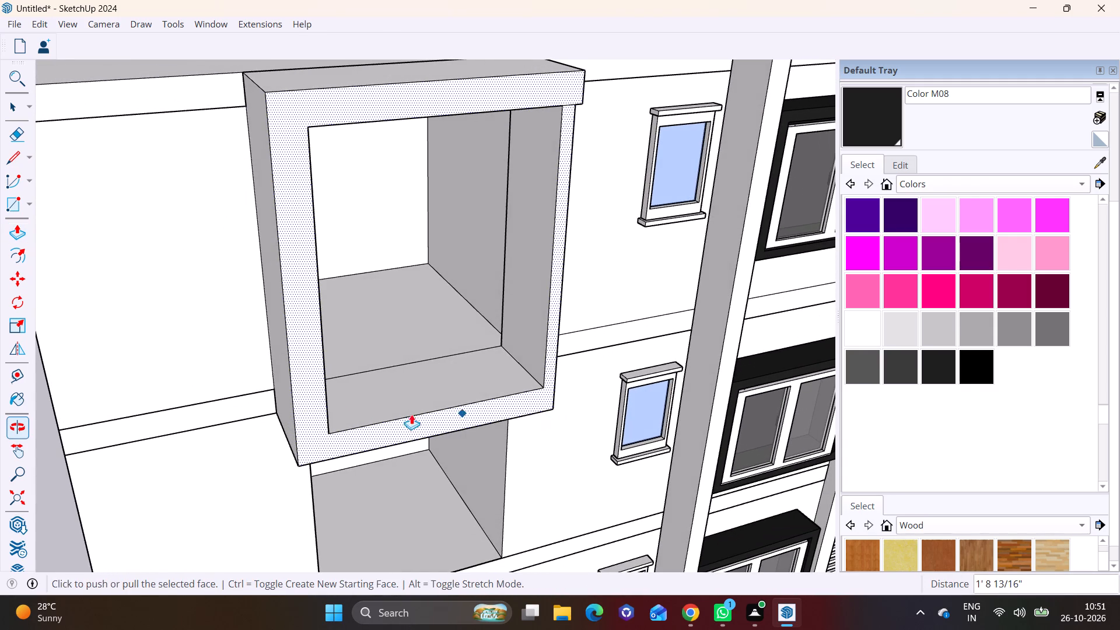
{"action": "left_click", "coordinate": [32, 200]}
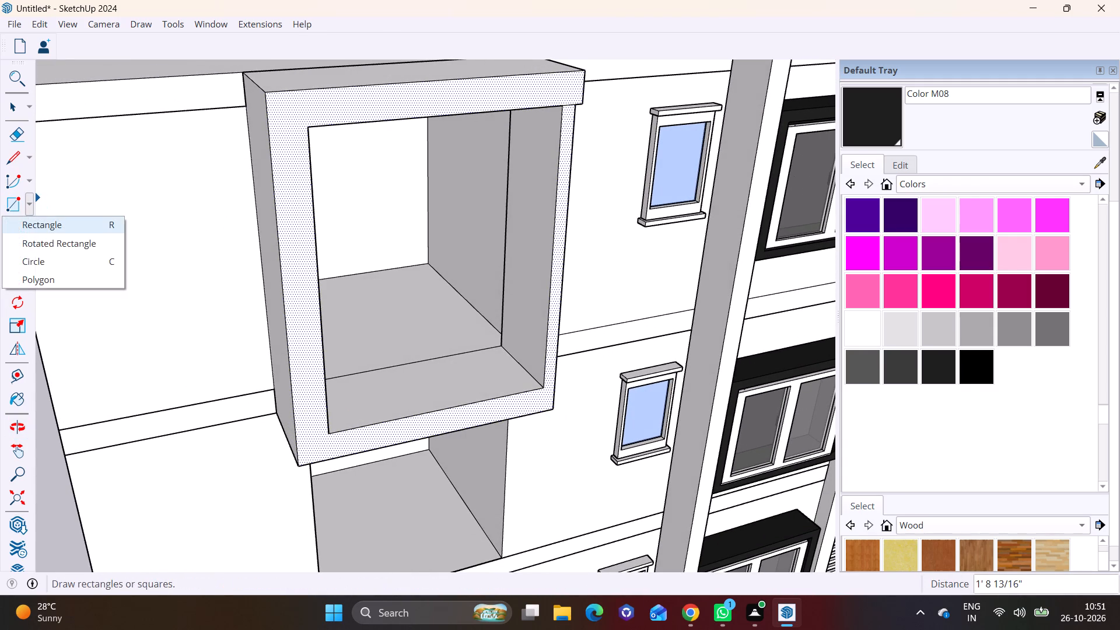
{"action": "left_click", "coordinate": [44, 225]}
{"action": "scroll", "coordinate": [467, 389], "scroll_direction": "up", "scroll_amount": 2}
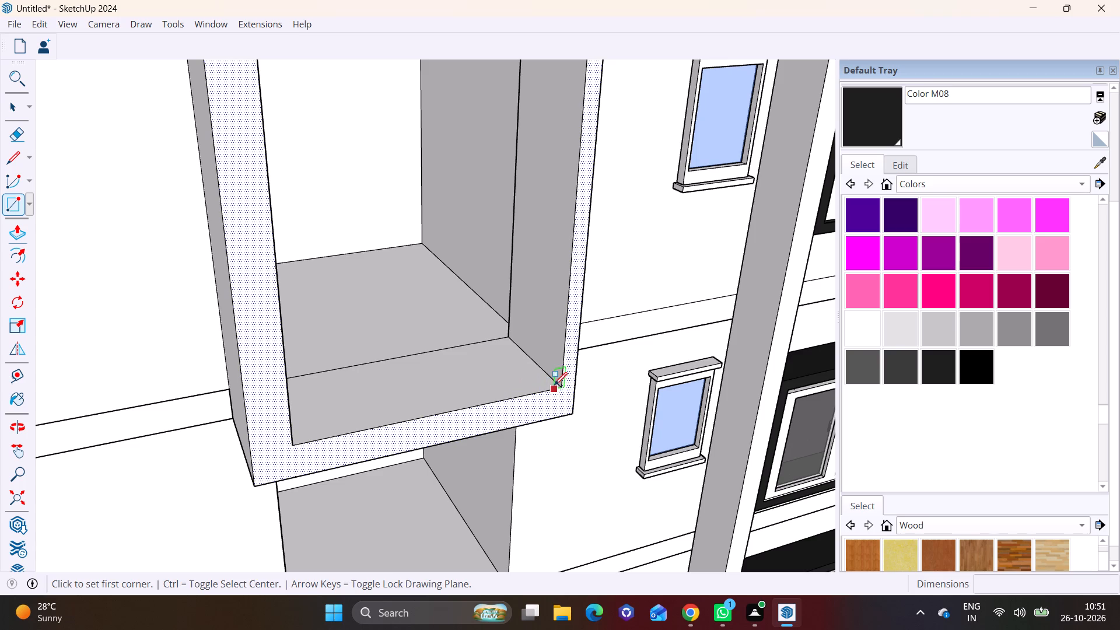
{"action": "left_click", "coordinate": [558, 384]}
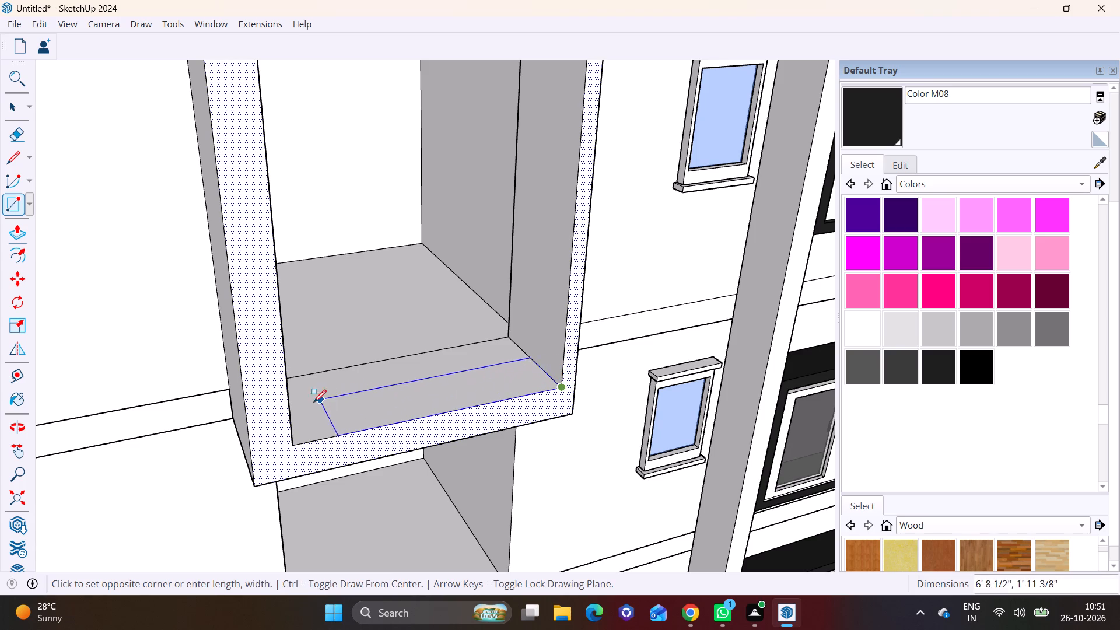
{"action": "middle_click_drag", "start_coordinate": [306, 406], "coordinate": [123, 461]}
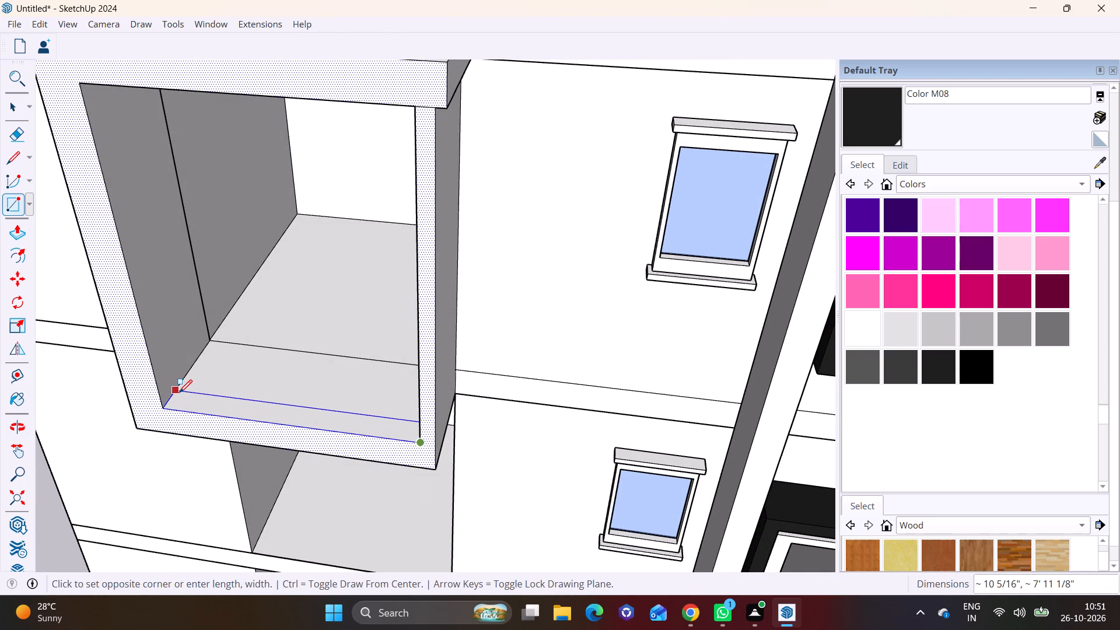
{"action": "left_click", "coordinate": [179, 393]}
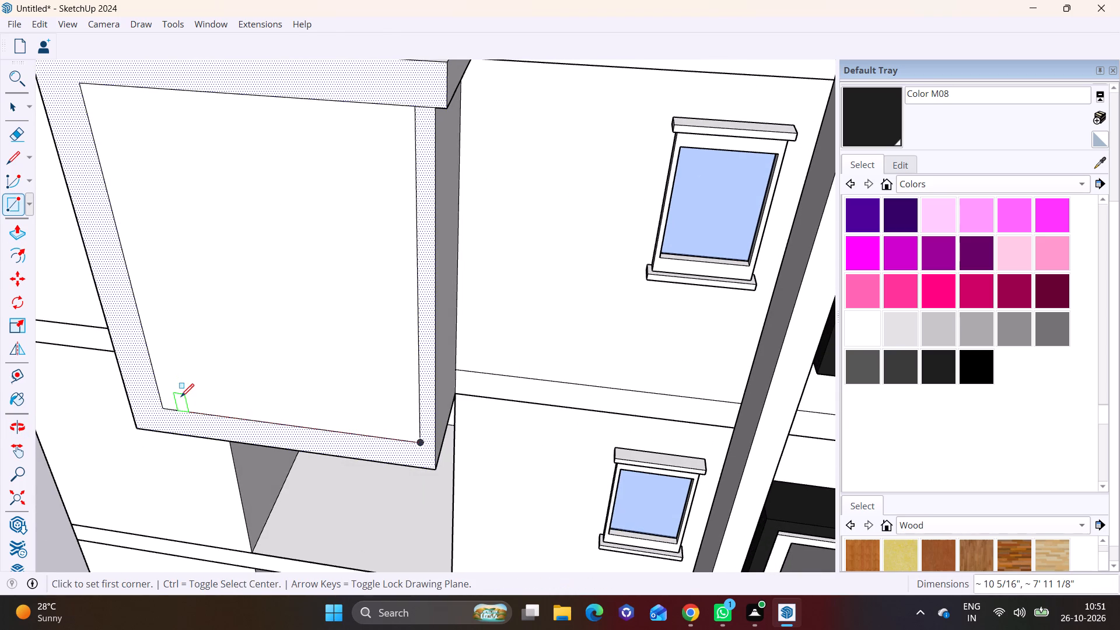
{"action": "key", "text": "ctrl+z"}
Draw a rectangle at the frame floor's front corner, away from the windows, and Push/Pull it up 3' as a parapet.
{"action": "left_click", "coordinate": [162, 403]}
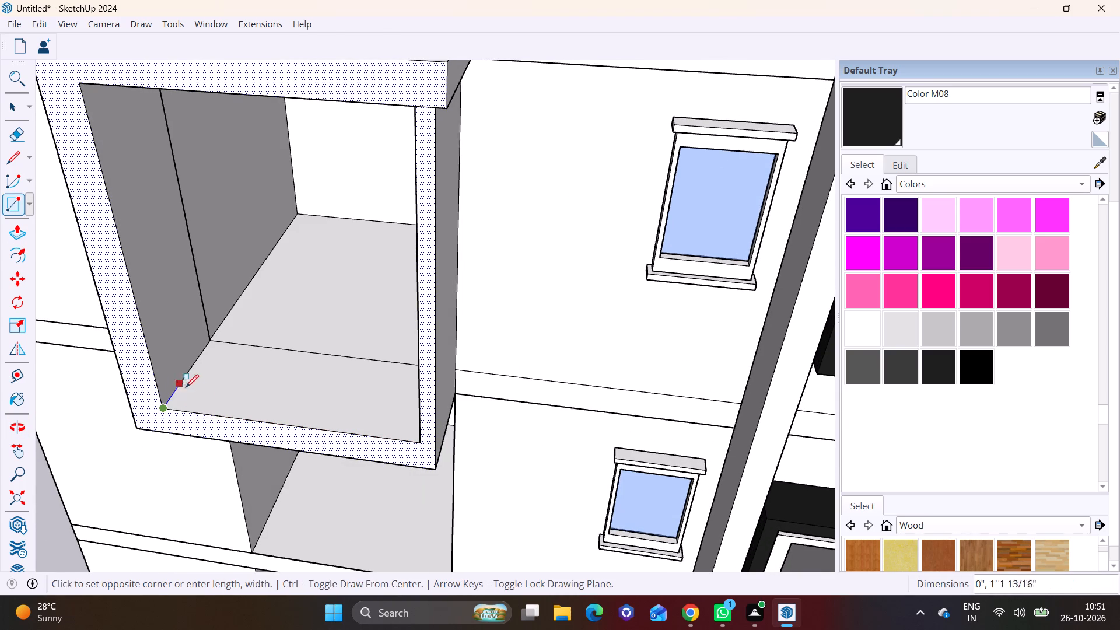
{"action": "left_click", "coordinate": [268, 402]}
{"action": "key", "text": "space"}
{"action": "left_click", "coordinate": [230, 404]}
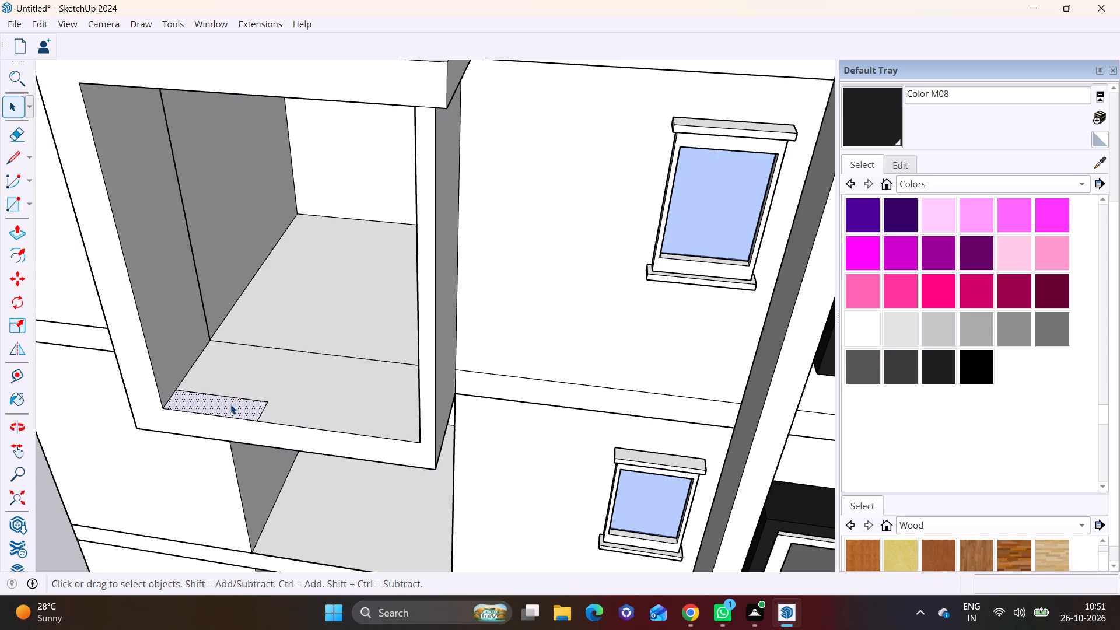
{"action": "left_click", "coordinate": [8, 239]}
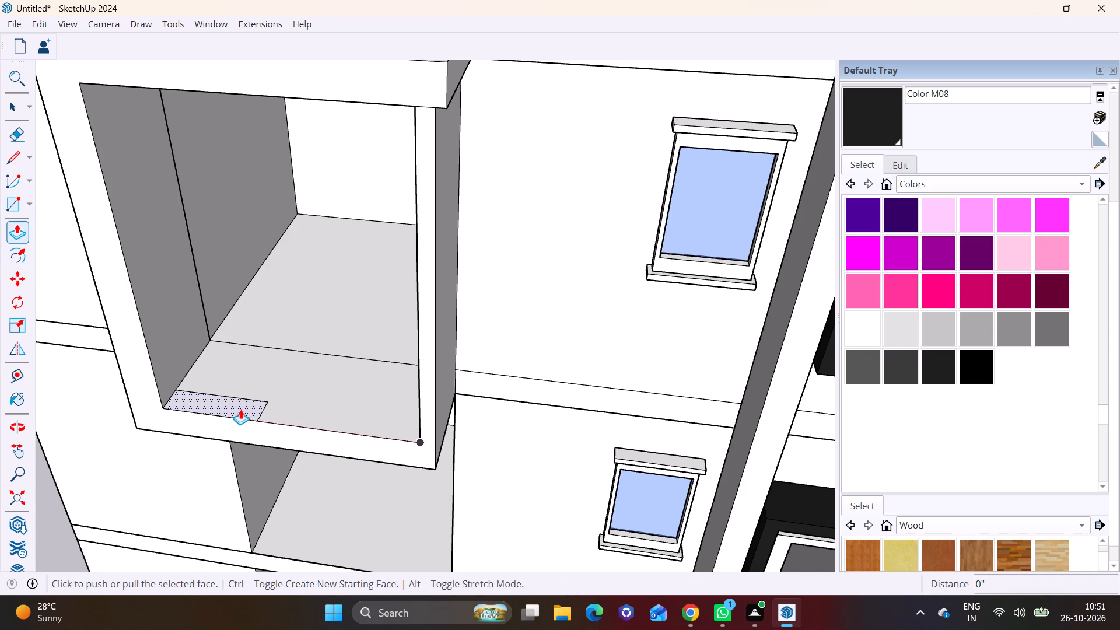
{"action": "left_click", "coordinate": [242, 405]}
{"action": "left_click", "coordinate": [228, 337]}
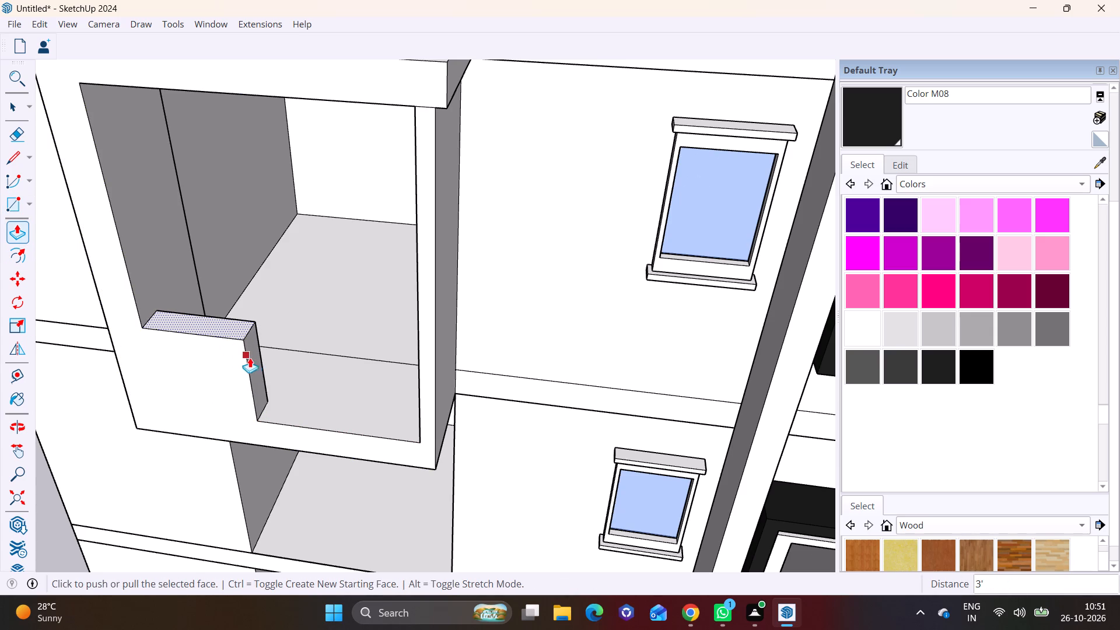
Push/Pull the parapet block's end face about 4' 10" along the frame's front to meet the window-side upright.
{"action": "key", "text": "space"}
{"action": "left_click", "coordinate": [253, 359]}
{"action": "left_click", "coordinate": [19, 235]}
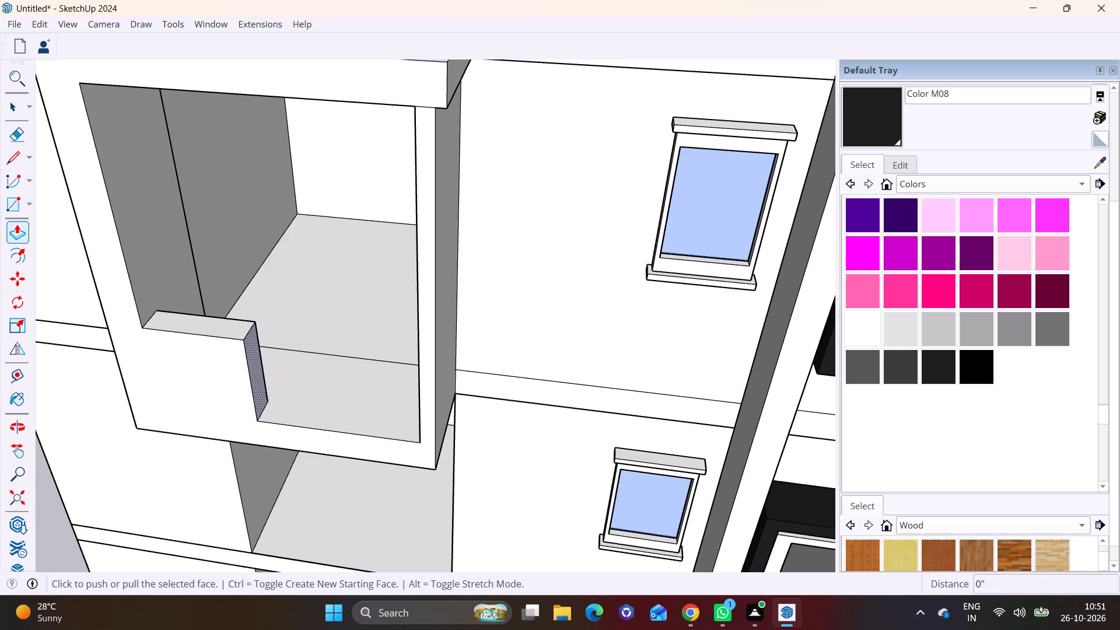
{"action": "left_click", "coordinate": [258, 368]}
{"action": "left_click", "coordinate": [425, 367]}
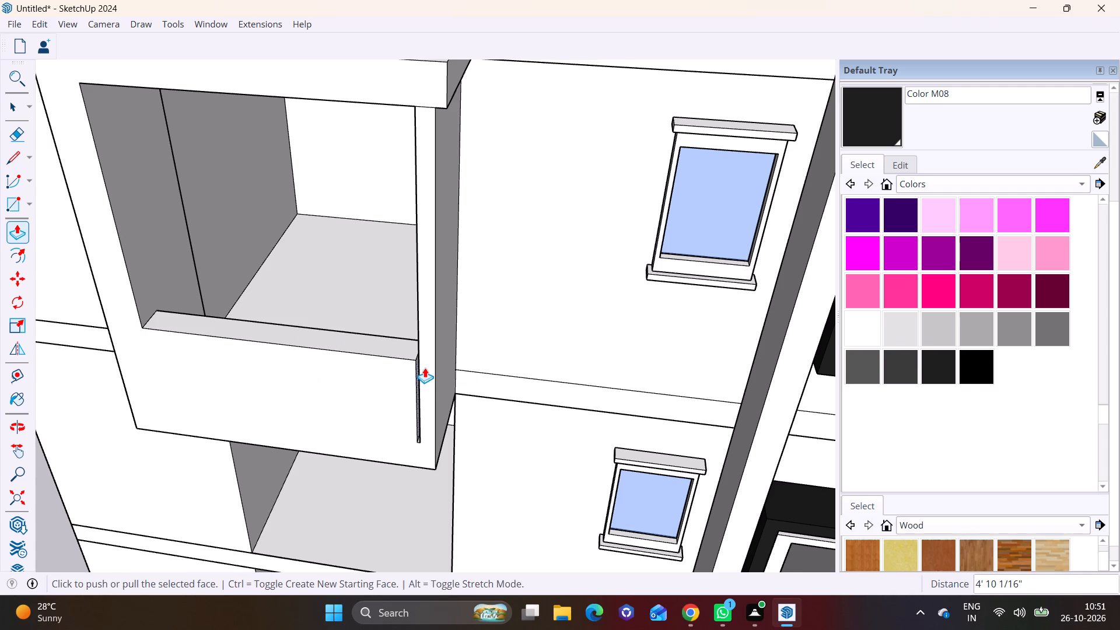
{"action": "scroll", "coordinate": [396, 380], "scroll_direction": "up", "scroll_amount": 6}
{"action": "left_click", "coordinate": [433, 424]}
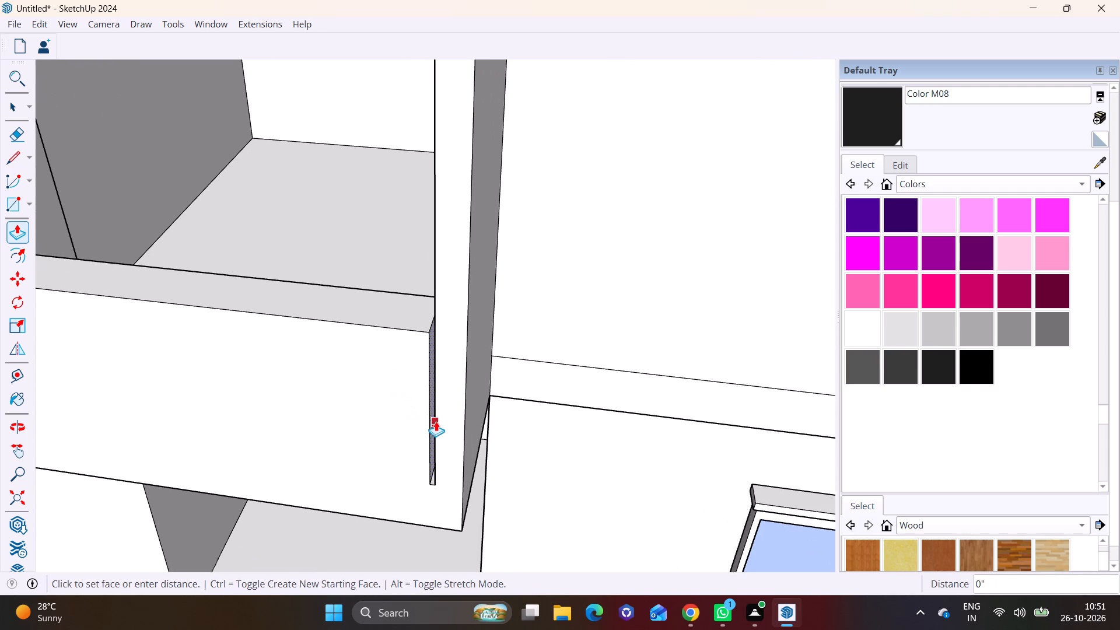
{"action": "left_click", "coordinate": [446, 421]}
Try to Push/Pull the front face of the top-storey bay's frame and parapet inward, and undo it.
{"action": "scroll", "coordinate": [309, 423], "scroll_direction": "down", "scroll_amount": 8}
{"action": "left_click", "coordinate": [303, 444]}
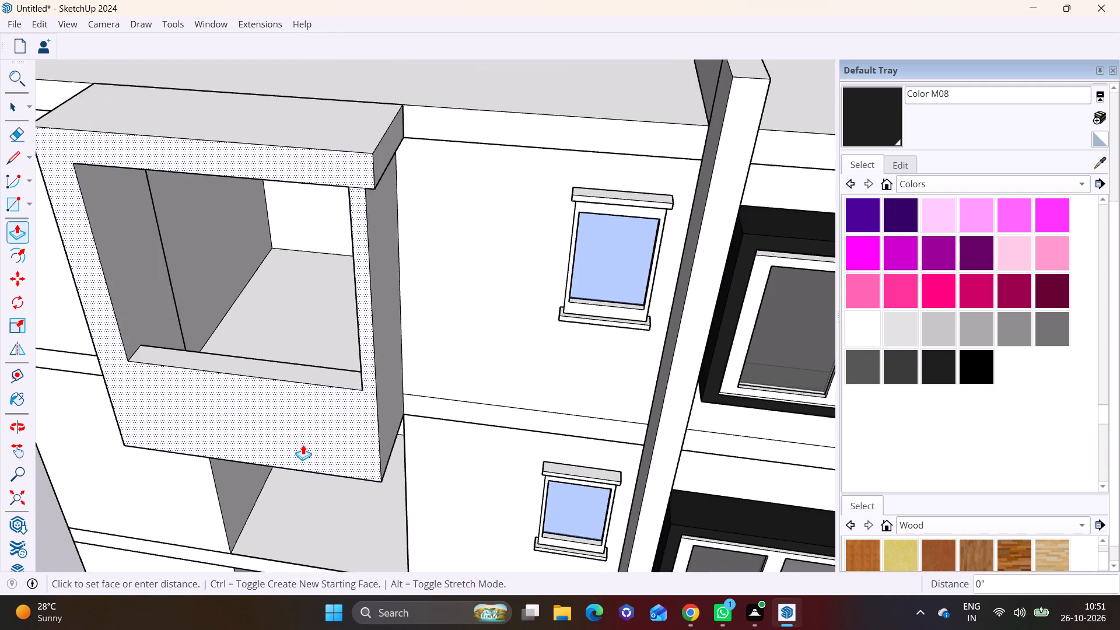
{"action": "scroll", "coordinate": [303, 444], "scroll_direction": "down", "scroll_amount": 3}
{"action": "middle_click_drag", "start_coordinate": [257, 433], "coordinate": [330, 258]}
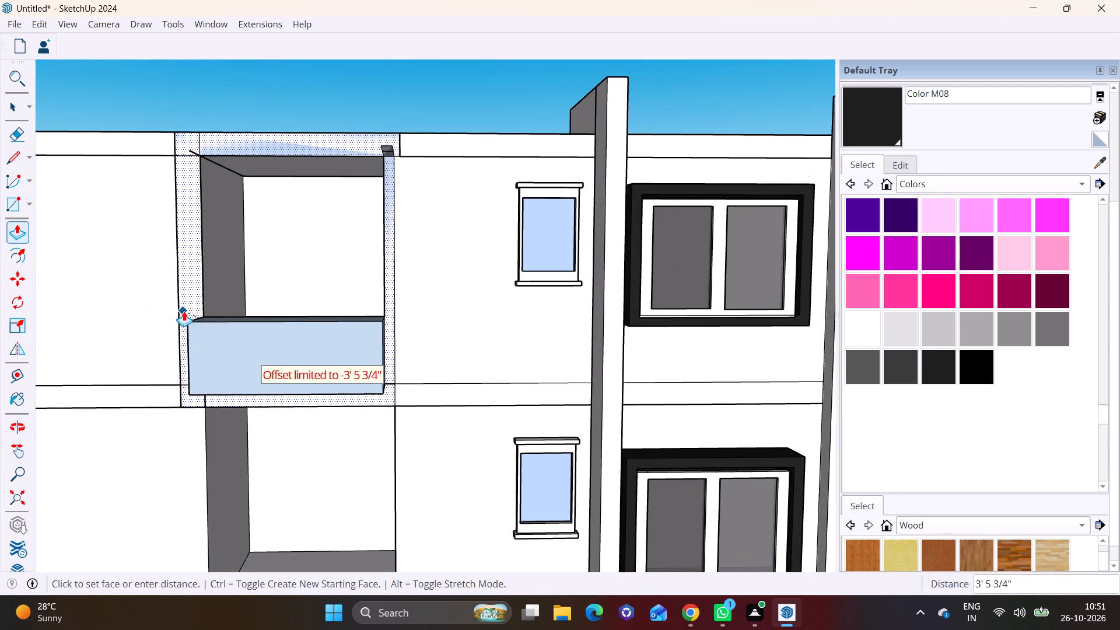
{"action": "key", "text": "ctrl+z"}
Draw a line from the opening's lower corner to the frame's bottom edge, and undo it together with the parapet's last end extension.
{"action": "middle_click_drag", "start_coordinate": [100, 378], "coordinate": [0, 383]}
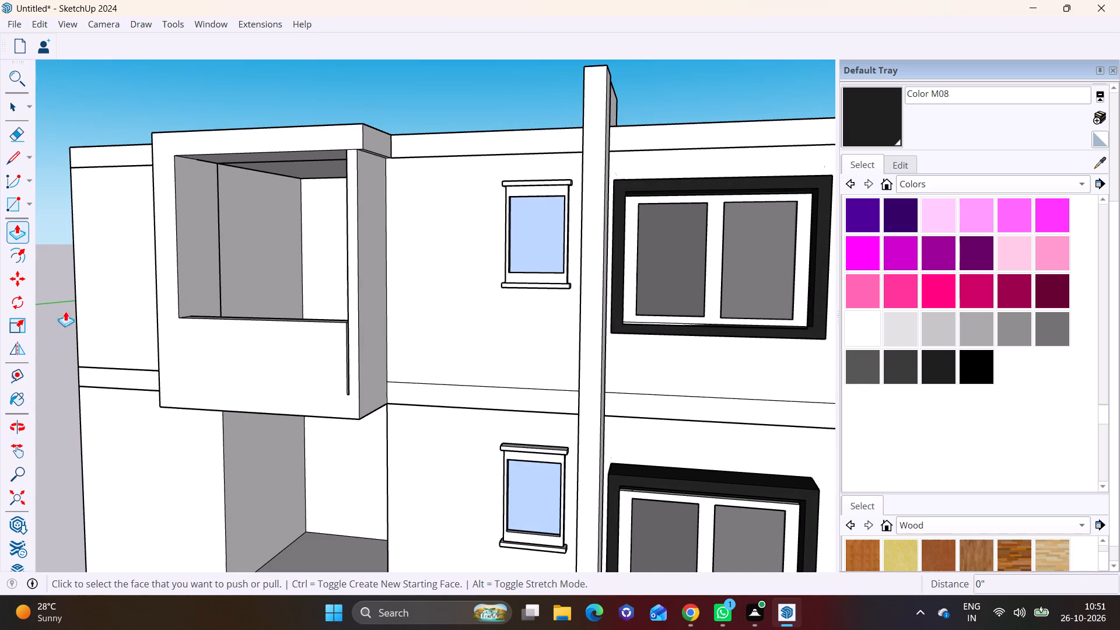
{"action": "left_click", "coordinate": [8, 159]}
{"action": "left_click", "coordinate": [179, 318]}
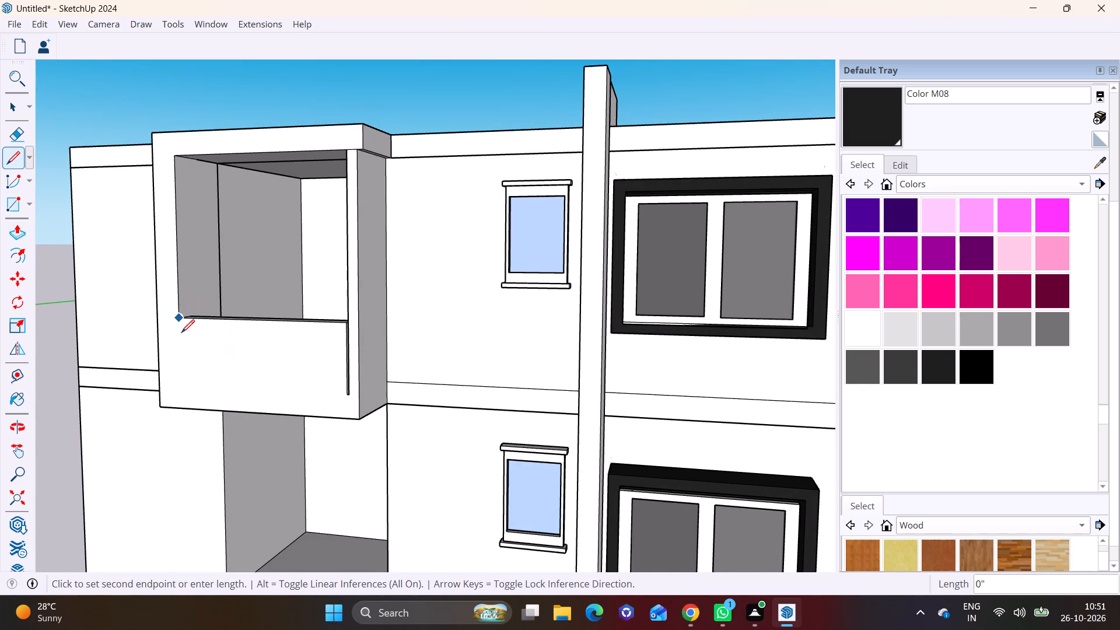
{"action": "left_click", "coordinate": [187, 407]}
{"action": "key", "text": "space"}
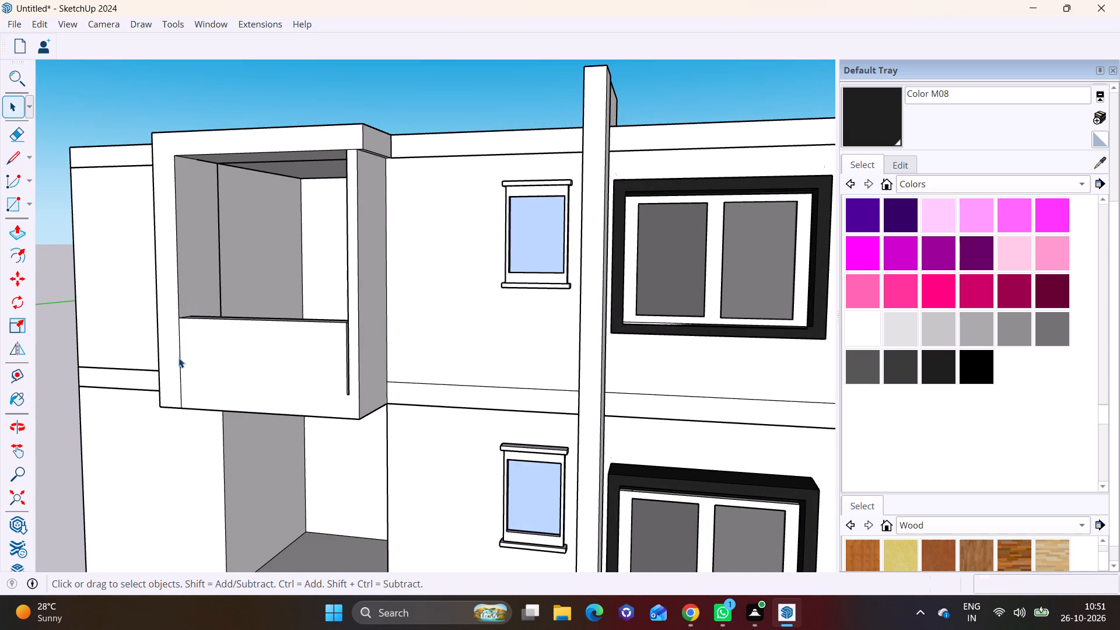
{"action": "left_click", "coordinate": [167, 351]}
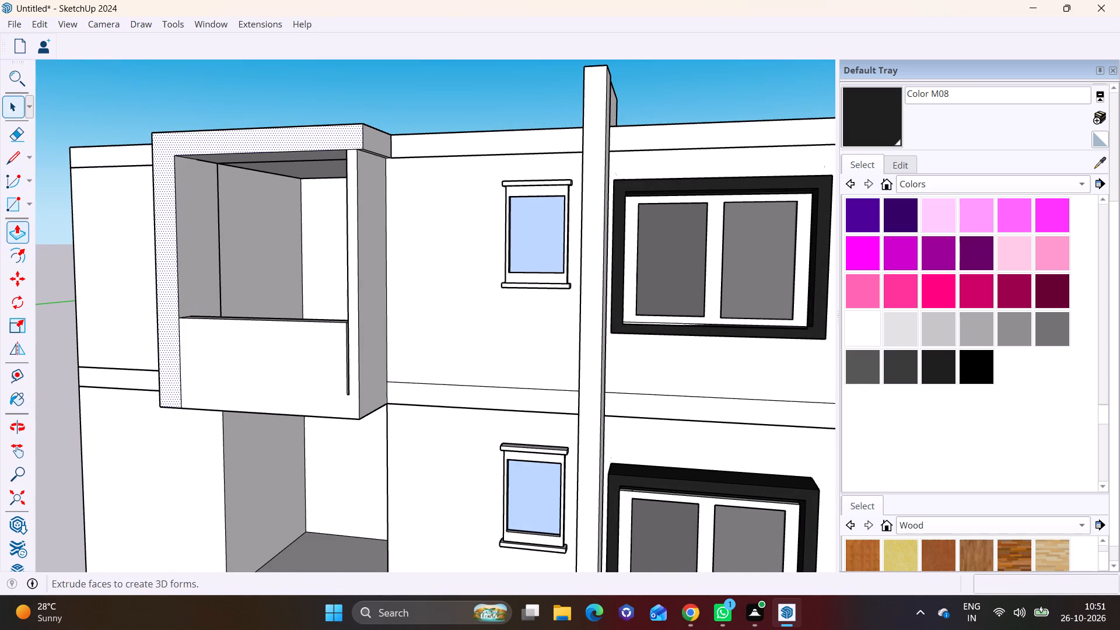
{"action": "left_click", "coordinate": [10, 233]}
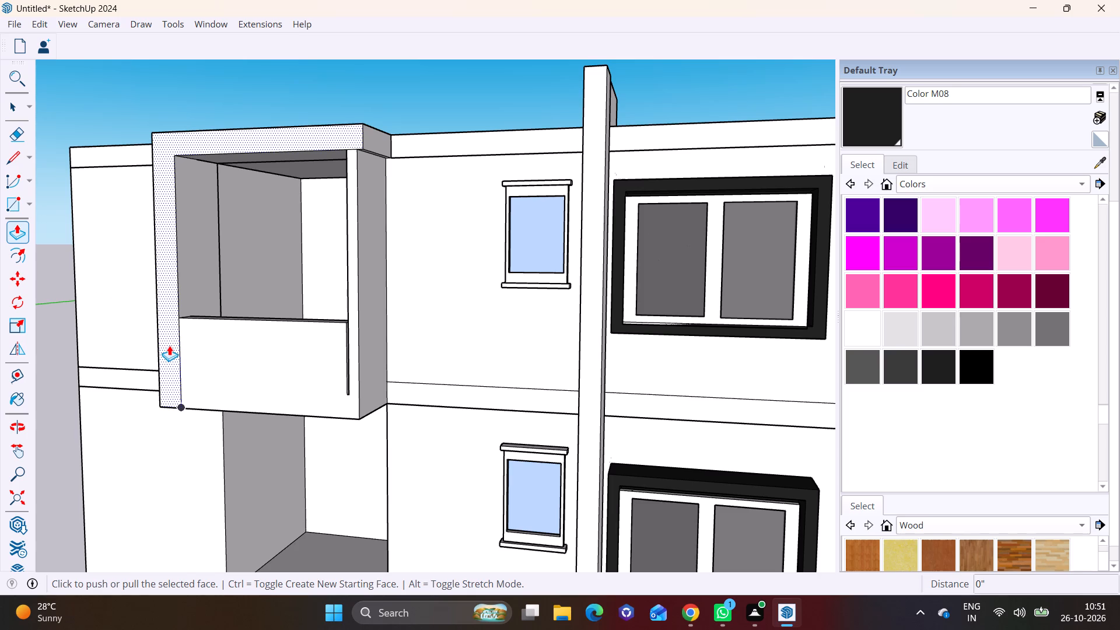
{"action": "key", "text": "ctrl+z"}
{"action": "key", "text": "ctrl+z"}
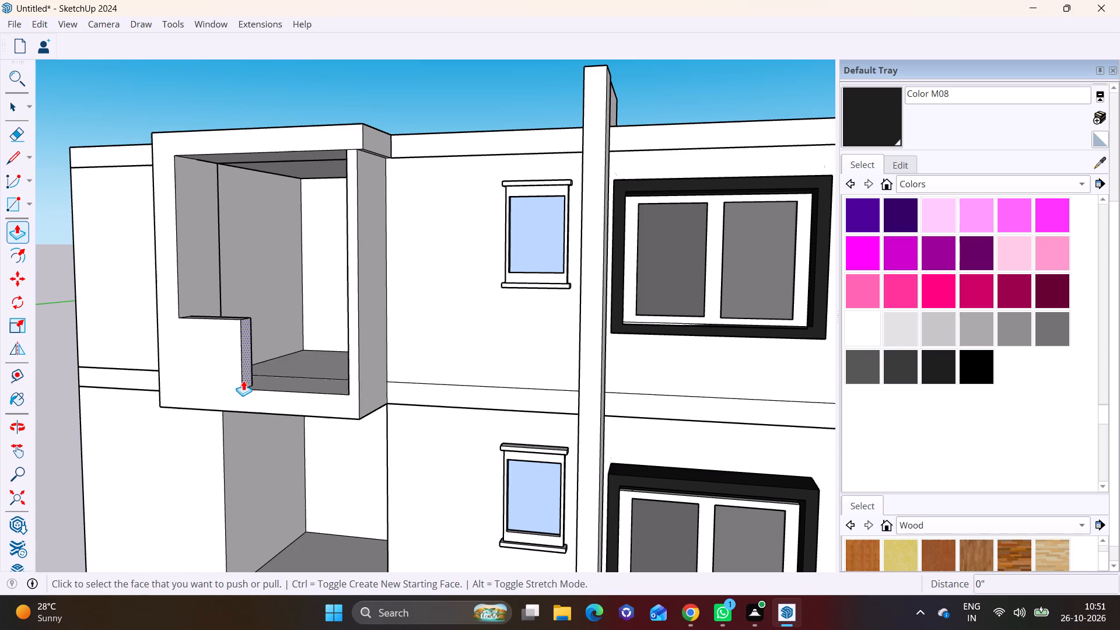
Push/Pull the parapet block's end face about 4' 11 1/16" along the frame's front to the window-side upright.
{"action": "left_click", "coordinate": [245, 368]}
{"action": "left_click", "coordinate": [353, 369]}
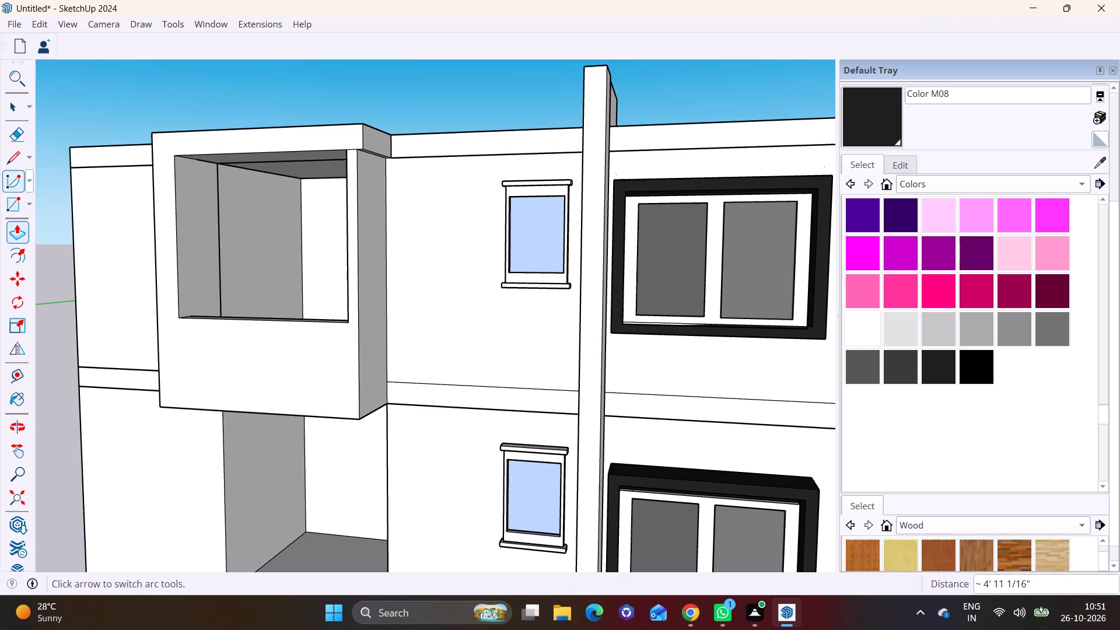
Draw a line from the opening's far lower corner to the frame's bottom edge, and Push/Pull the far upright and top beam out about 6 11/16".
{"action": "left_click", "coordinate": [31, 203]}
{"action": "left_click", "coordinate": [37, 222]}
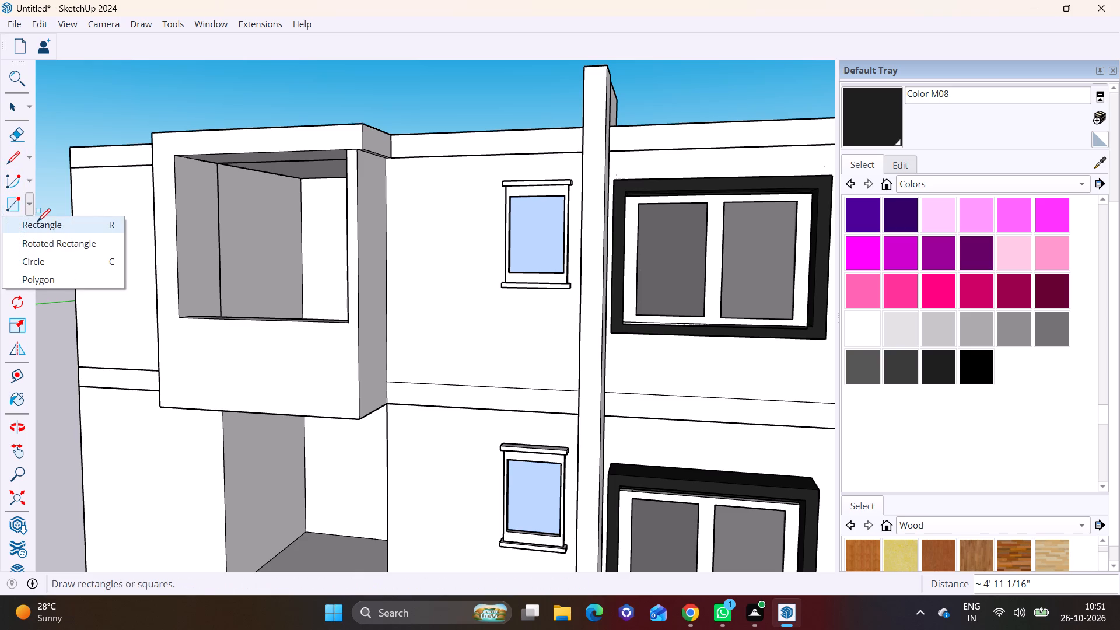
{"action": "left_click", "coordinate": [9, 160]}
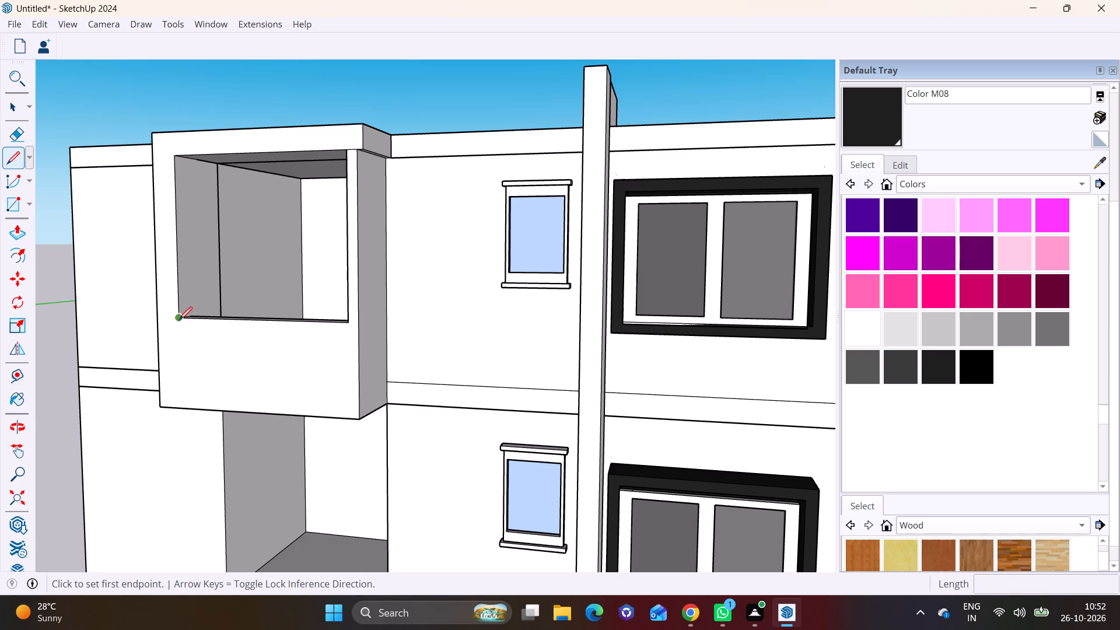
{"action": "left_click", "coordinate": [179, 320]}
{"action": "left_click", "coordinate": [177, 408]}
{"action": "key", "text": "space"}
{"action": "left_click", "coordinate": [171, 374]}
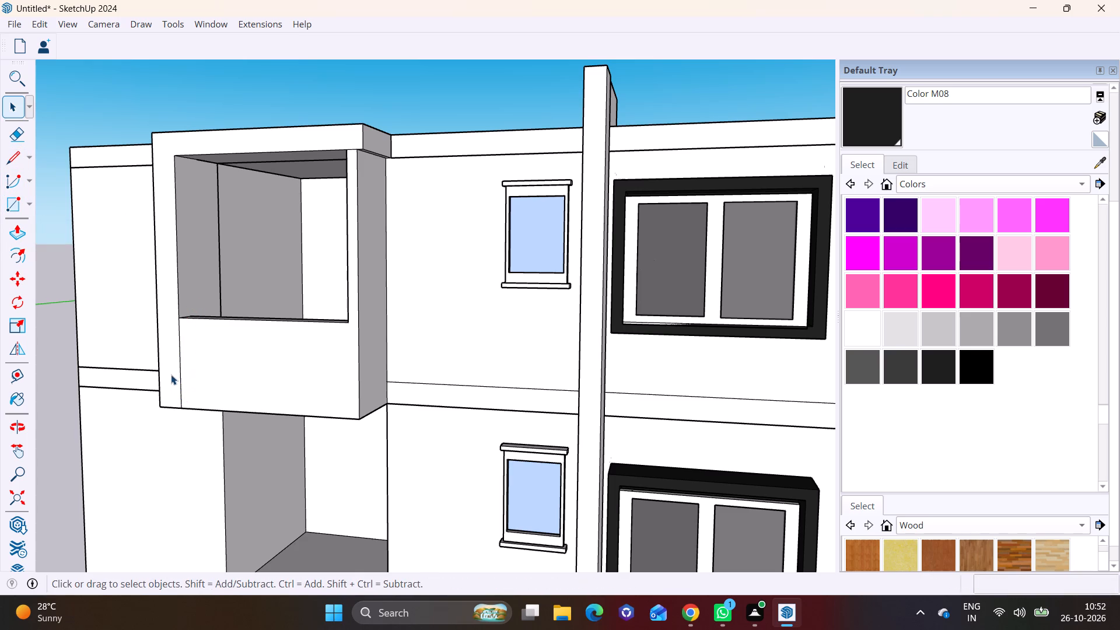
{"action": "left_click", "coordinate": [18, 232]}
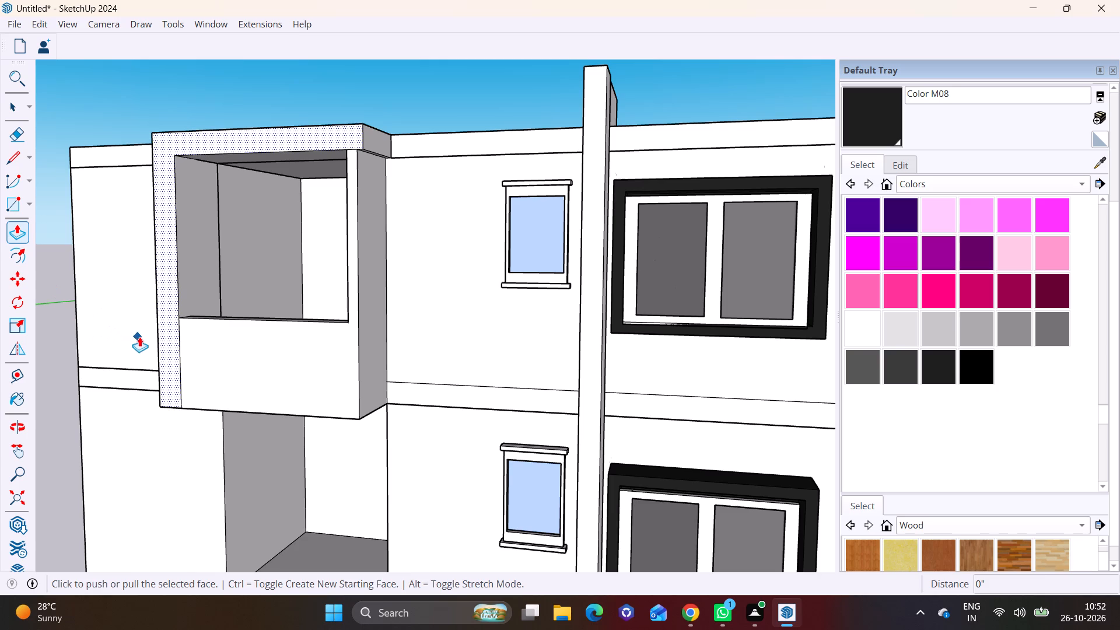
{"action": "left_click", "coordinate": [165, 344]}
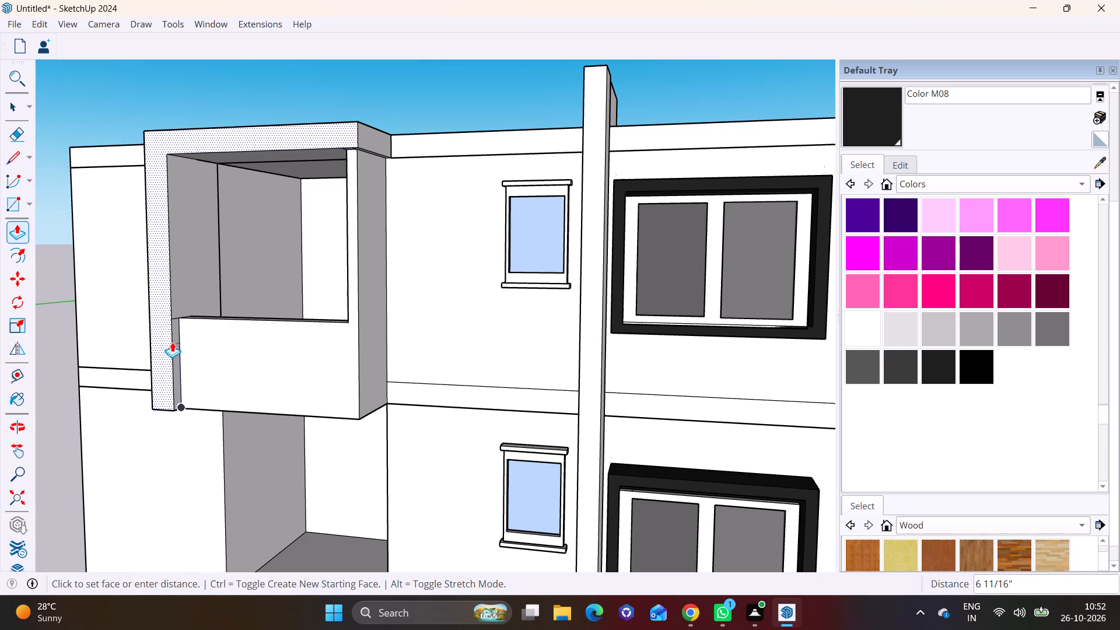
{"action": "left_click", "coordinate": [172, 342]}
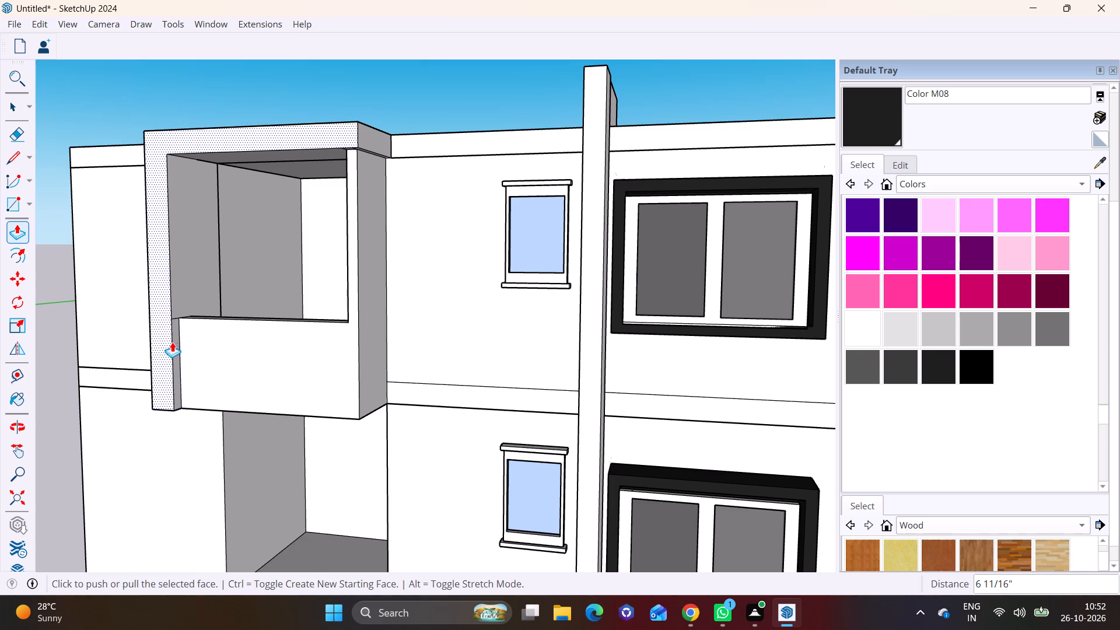
Draw a rectangle about 10" by 8' 4 1/2" along the parapet front's bottom edge and Push/Pull it out 6 11/16" flush with the upright.
{"action": "left_click", "coordinate": [29, 204]}
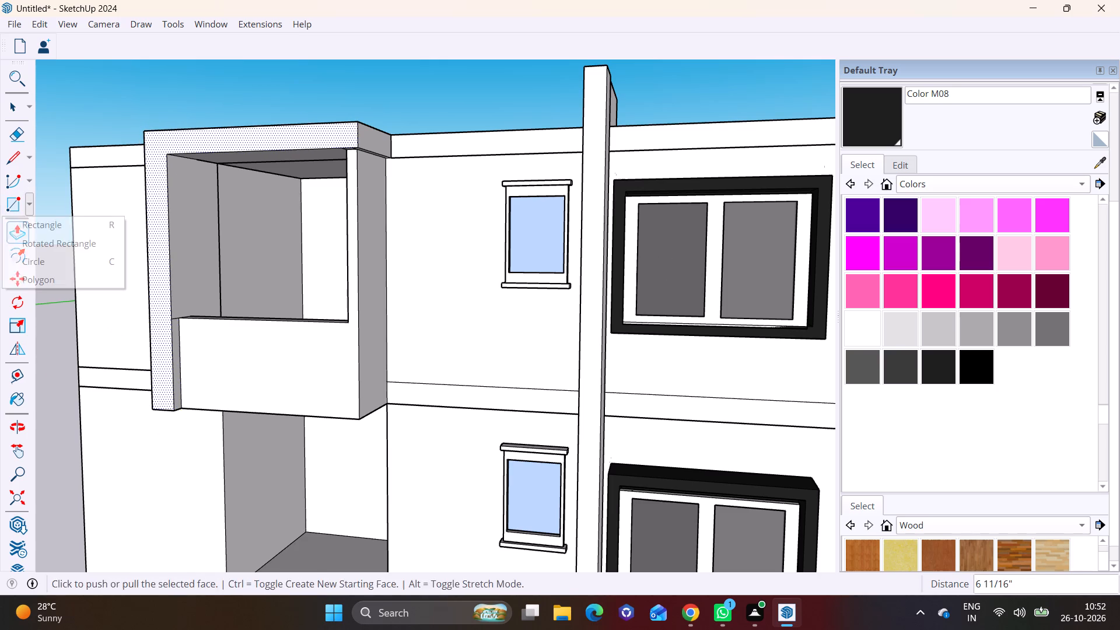
{"action": "left_click", "coordinate": [40, 227]}
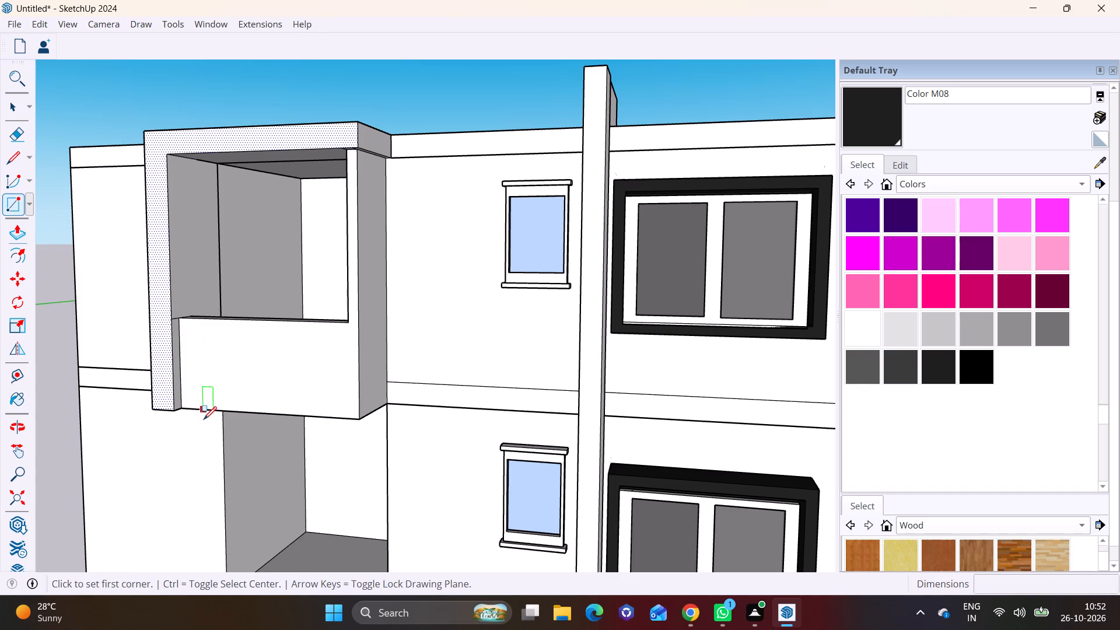
{"action": "scroll", "coordinate": [200, 435], "scroll_direction": "up", "scroll_amount": 2}
{"action": "left_click", "coordinate": [179, 398]}
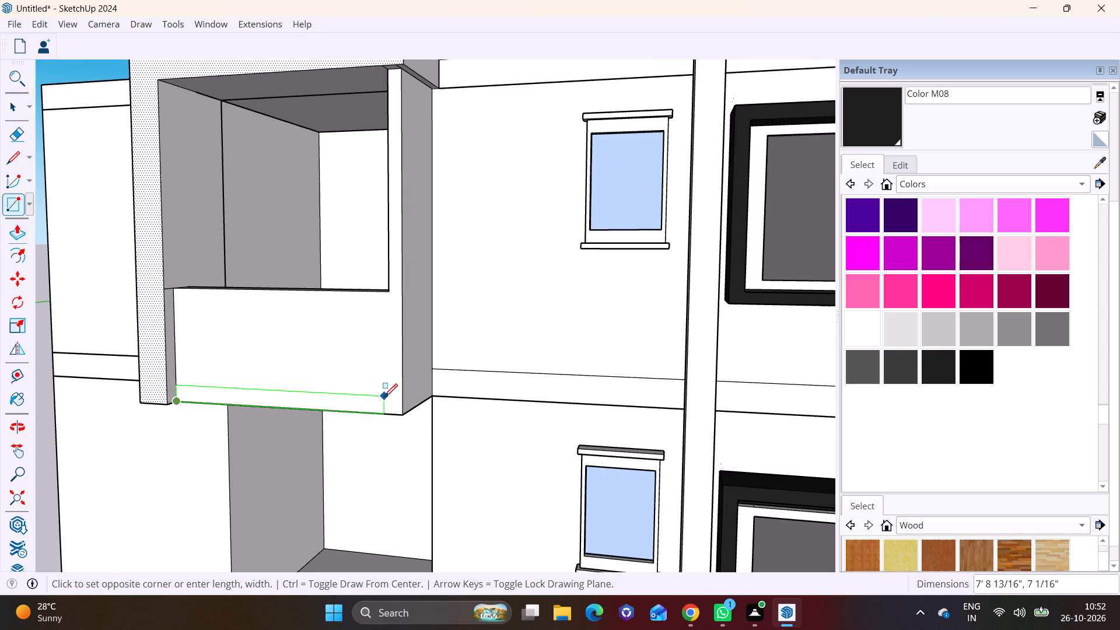
{"action": "left_click", "coordinate": [401, 390]}
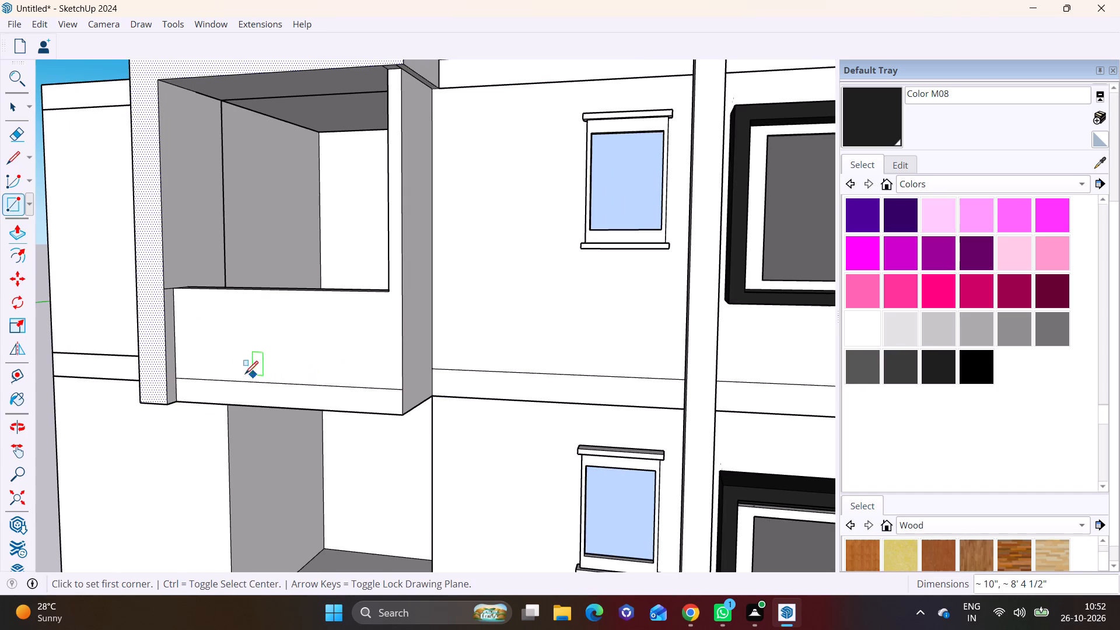
{"action": "left_click", "coordinate": [19, 108]}
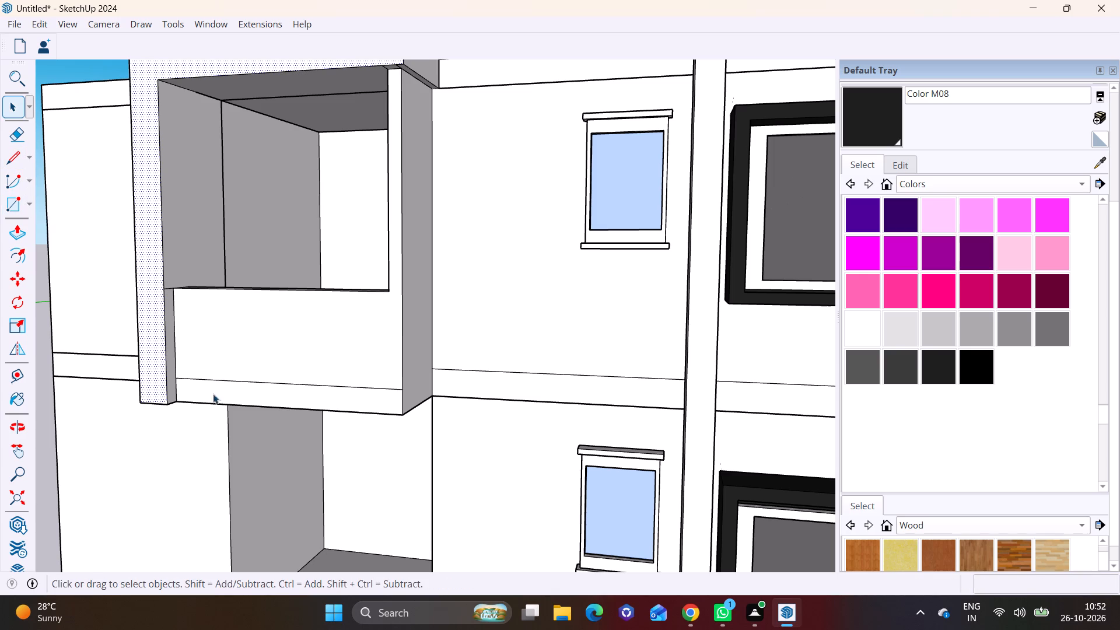
{"action": "left_click", "coordinate": [223, 397]}
{"action": "left_click", "coordinate": [19, 230]}
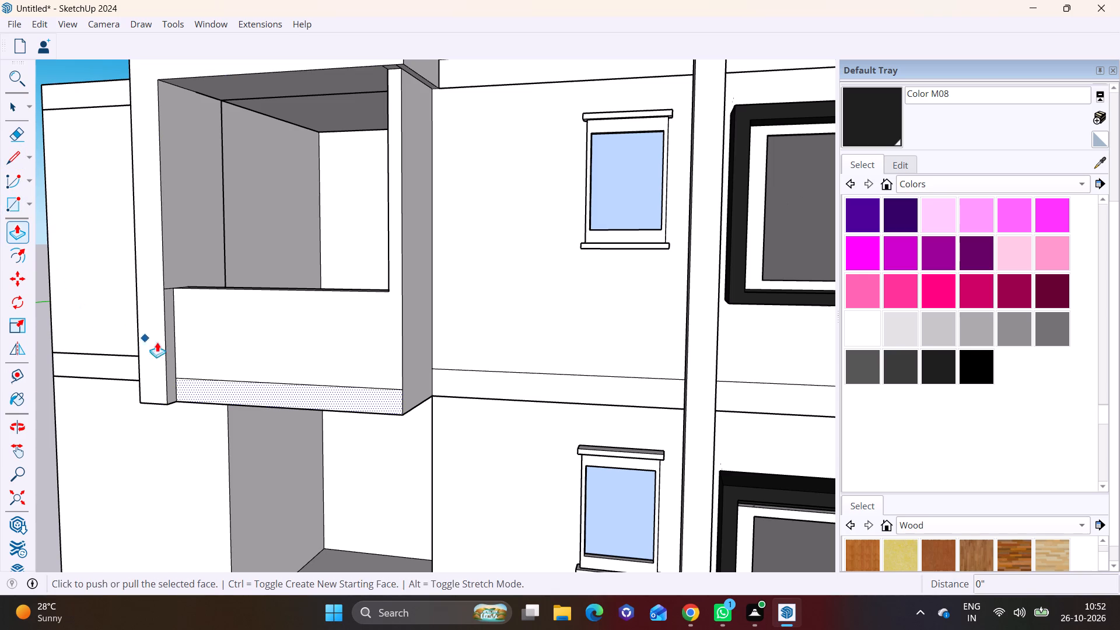
{"action": "left_click", "coordinate": [201, 386]}
{"action": "left_click", "coordinate": [166, 373]}
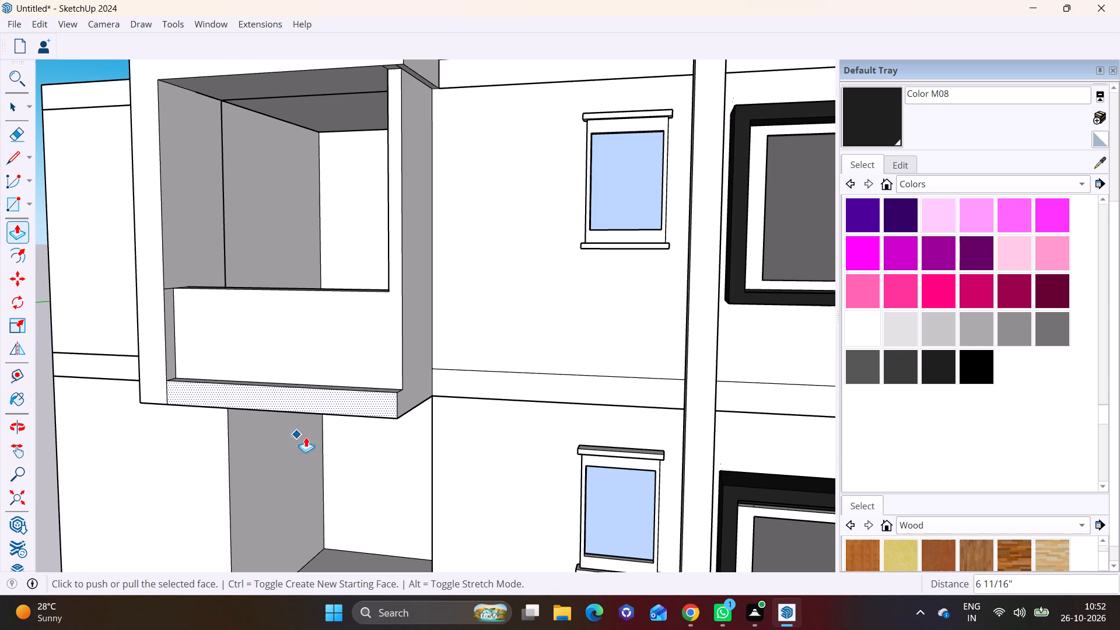
Draw a 10" vertical line separating the bottom band's window-side end from the frame's side, and Push/Pull the end face outward 6 3/4".
{"action": "middle_click_drag", "start_coordinate": [333, 442], "coordinate": [90, 491]}
{"action": "scroll", "coordinate": [115, 450], "scroll_direction": "down", "scroll_amount": 2}
{"action": "scroll", "coordinate": [189, 433], "scroll_direction": "up", "scroll_amount": 3}
{"action": "left_click", "coordinate": [16, 164]}
{"action": "scroll", "coordinate": [218, 406], "scroll_direction": "up", "scroll_amount": 2}
{"action": "left_click", "coordinate": [211, 389]}
{"action": "left_click", "coordinate": [213, 425]}
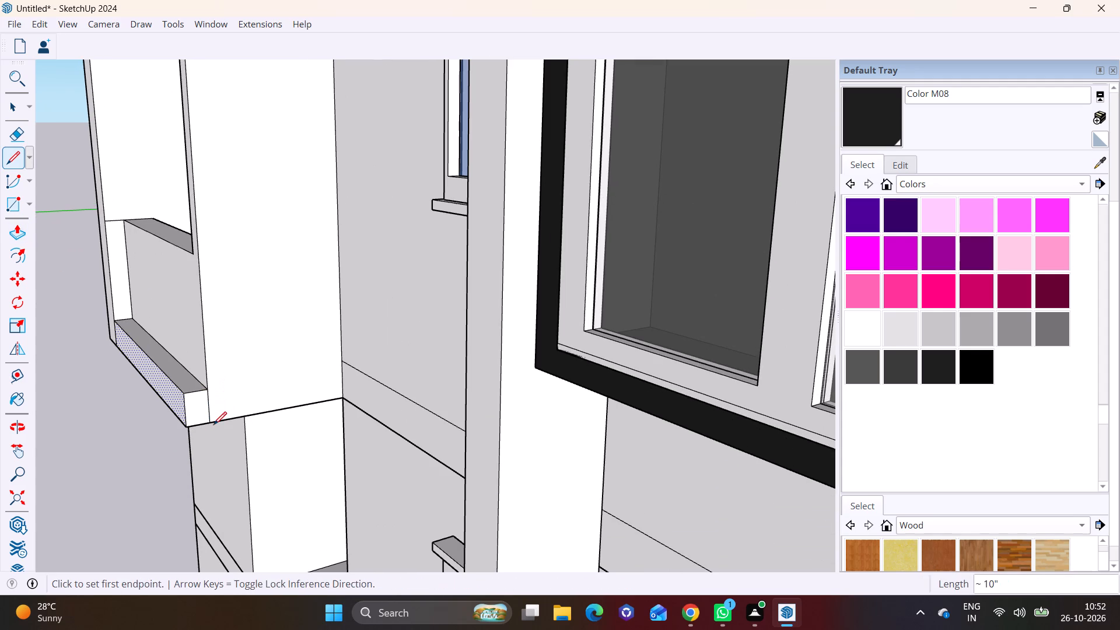
{"action": "left_click", "coordinate": [0, 102]}
{"action": "left_click", "coordinate": [11, 105]}
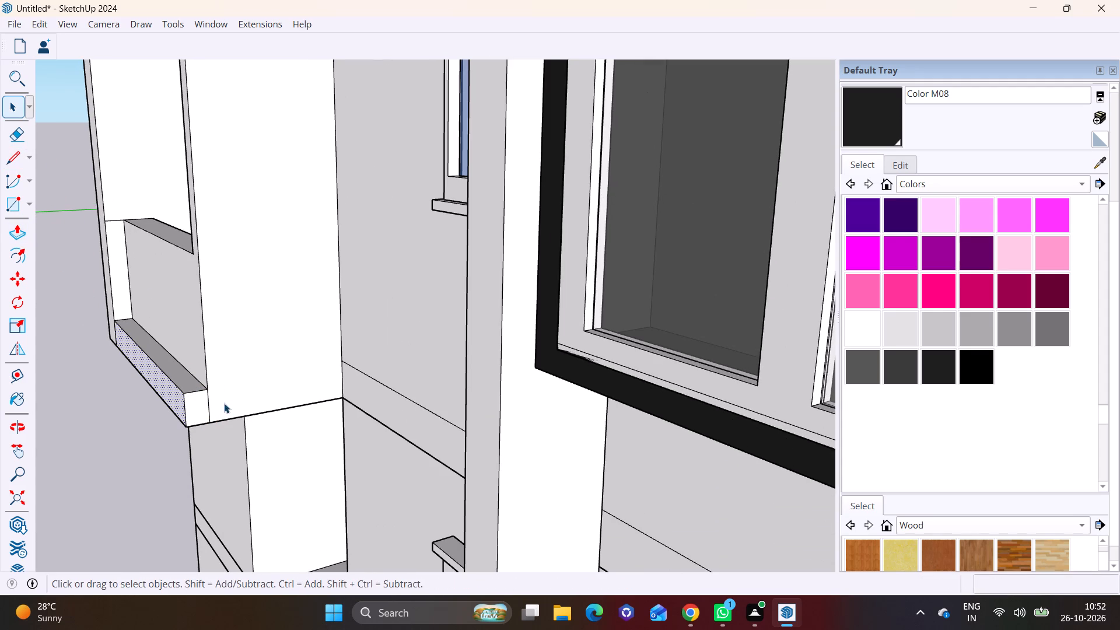
{"action": "left_click", "coordinate": [195, 408]}
{"action": "left_click", "coordinate": [16, 220]}
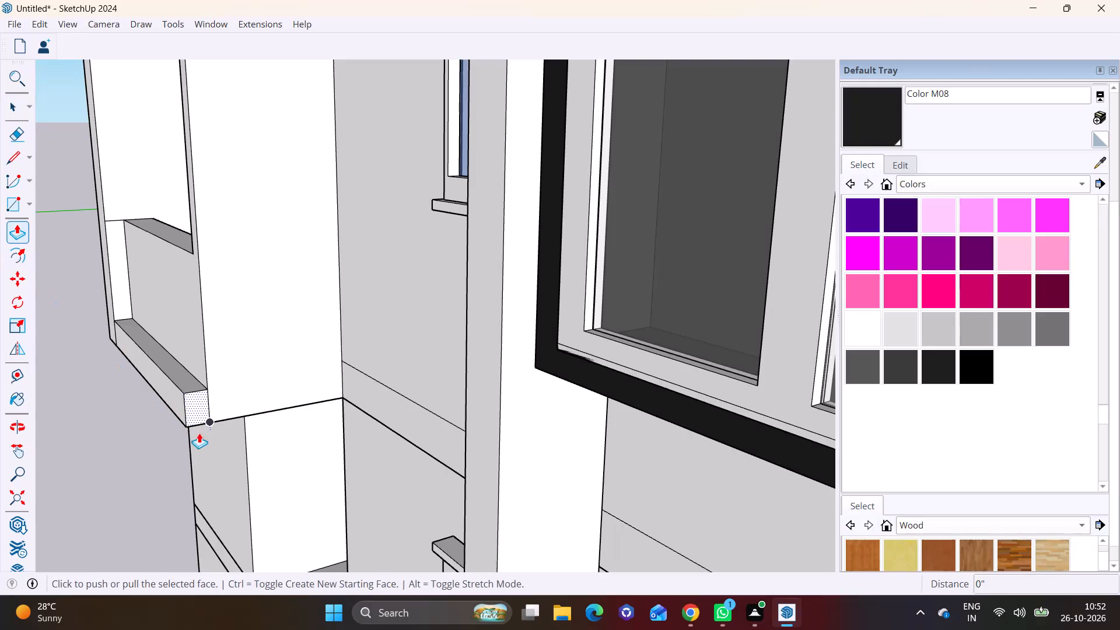
{"action": "left_click", "coordinate": [198, 405]}
{"action": "left_click", "coordinate": [206, 420]}
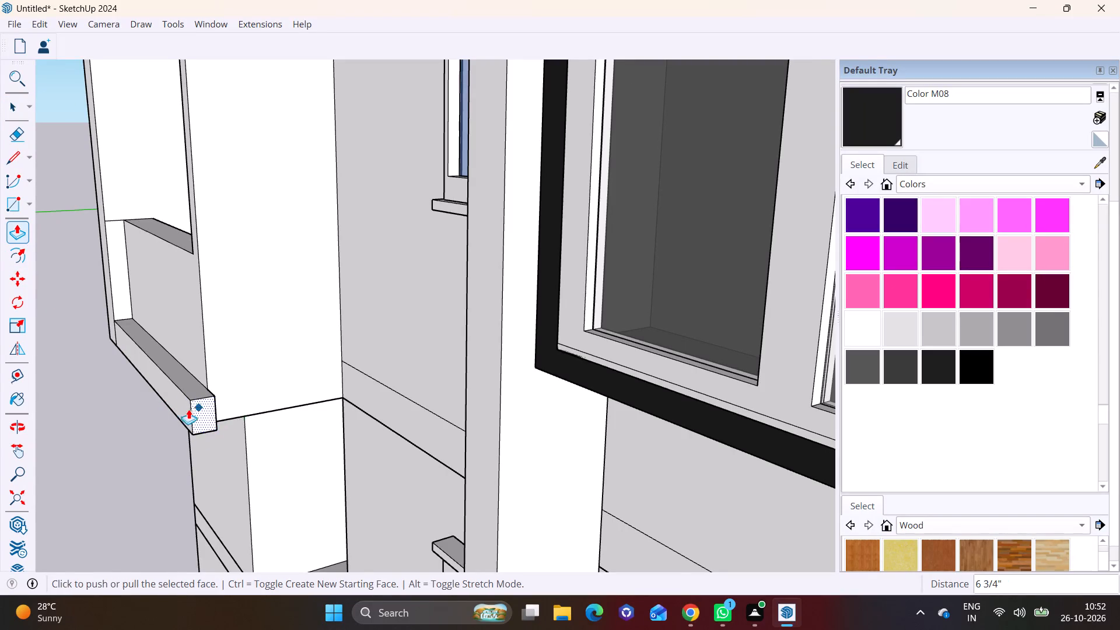
Draw a rectangle over the projecting band end's wall-facing side and Push/Pull it 3' 5 3/4" along the frame's side to the main wall.
{"action": "middle_click_drag", "start_coordinate": [174, 412], "coordinate": [83, 377]}
{"action": "scroll", "coordinate": [214, 341], "scroll_direction": "up", "scroll_amount": 7}
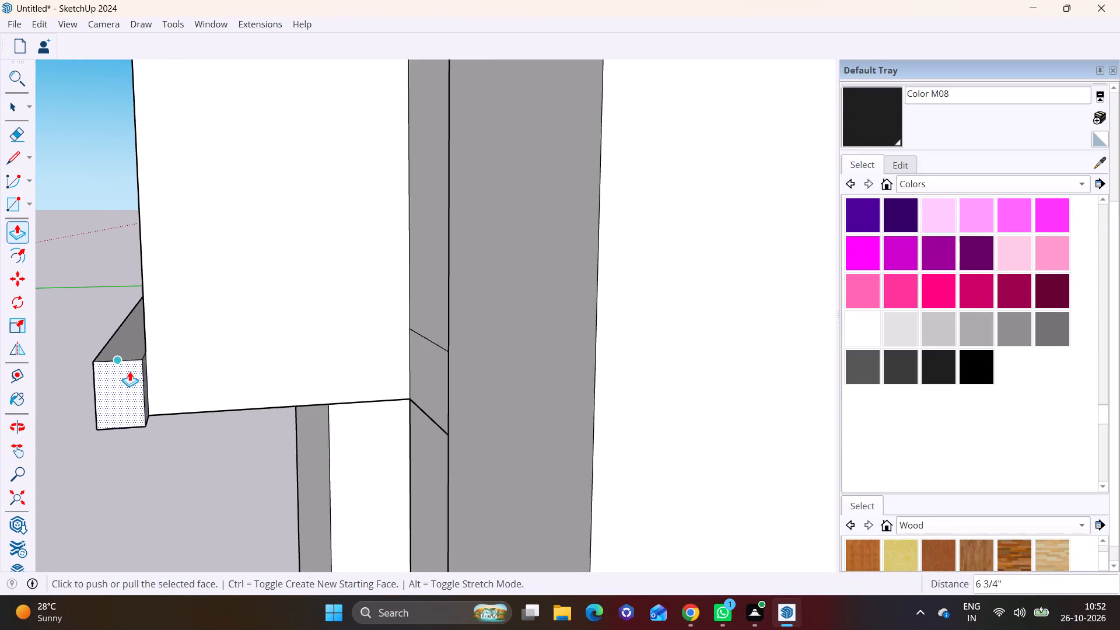
{"action": "scroll", "coordinate": [129, 371], "scroll_direction": "up", "scroll_amount": 3}
{"action": "middle_click_drag", "start_coordinate": [121, 383], "coordinate": [45, 395]}
{"action": "scroll", "coordinate": [97, 385], "scroll_direction": "up", "scroll_amount": 2}
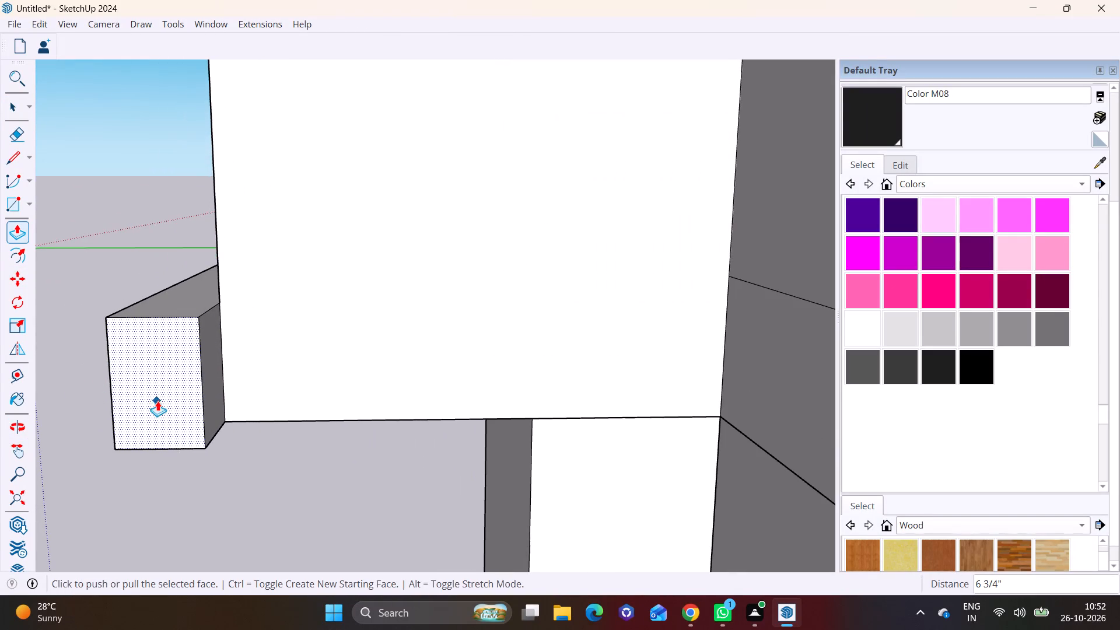
{"action": "middle_click_drag", "start_coordinate": [158, 400], "coordinate": [124, 394]}
{"action": "left_click", "coordinate": [27, 201]}
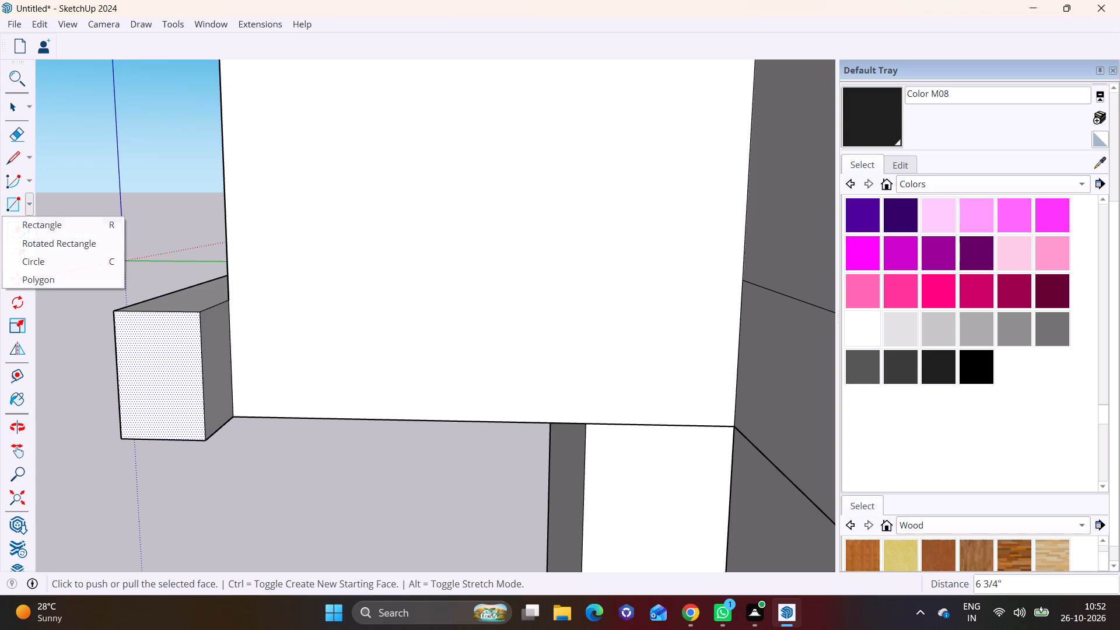
{"action": "left_click", "coordinate": [37, 221]}
{"action": "left_click", "coordinate": [204, 314]}
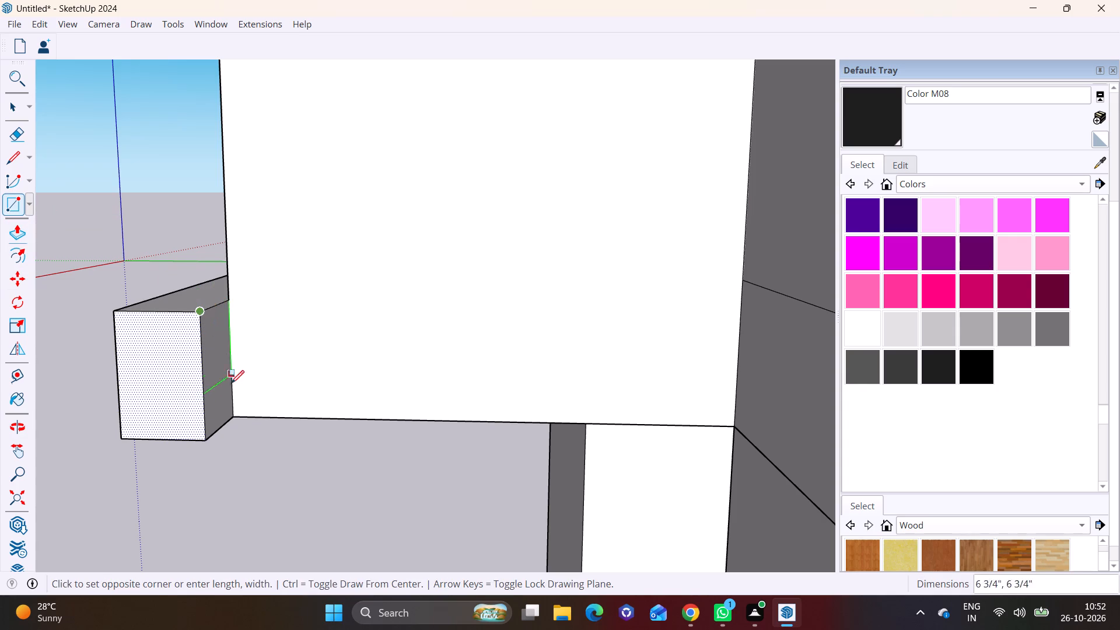
{"action": "left_click", "coordinate": [238, 419]}
{"action": "key", "text": "space"}
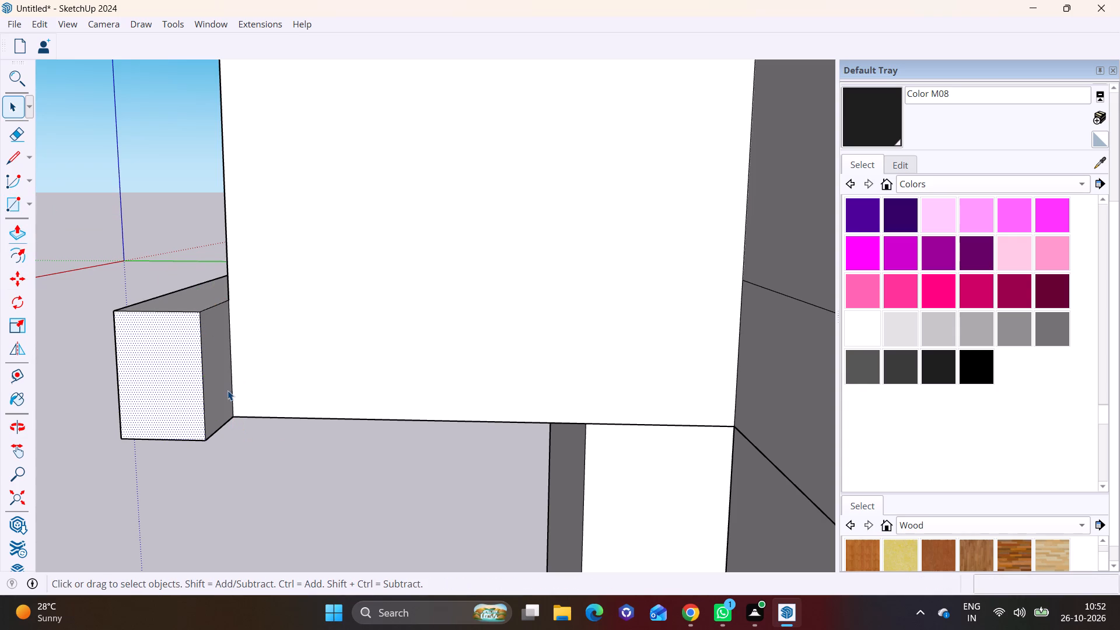
{"action": "left_click", "coordinate": [228, 390]}
{"action": "left_click", "coordinate": [19, 234]}
{"action": "left_click", "coordinate": [211, 348]}
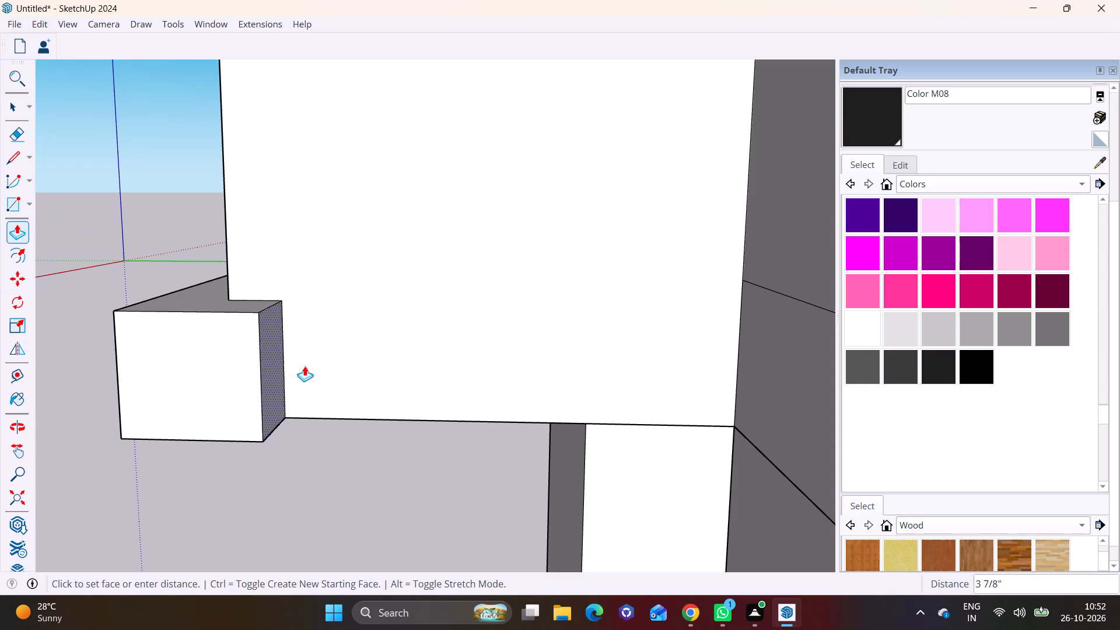
{"action": "left_click", "coordinate": [793, 391]}
{"action": "scroll", "coordinate": [408, 382], "scroll_direction": "down", "scroll_amount": 6}
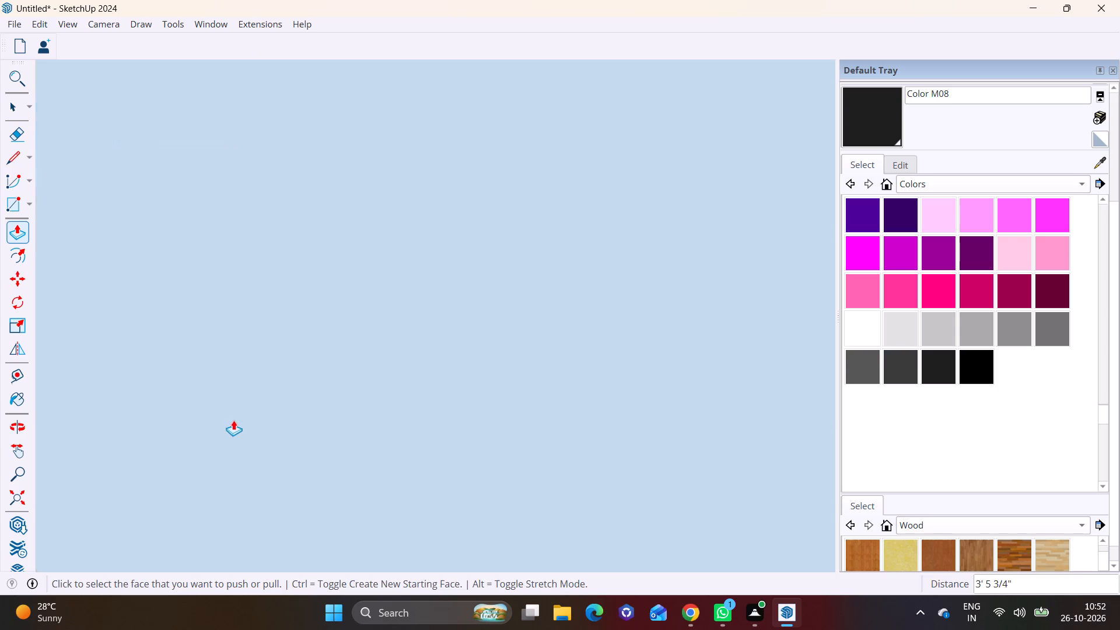
{"action": "scroll", "coordinate": [233, 420], "scroll_direction": "down", "scroll_amount": 9}
{"action": "scroll", "coordinate": [195, 430], "scroll_direction": "down", "scroll_amount": 17}
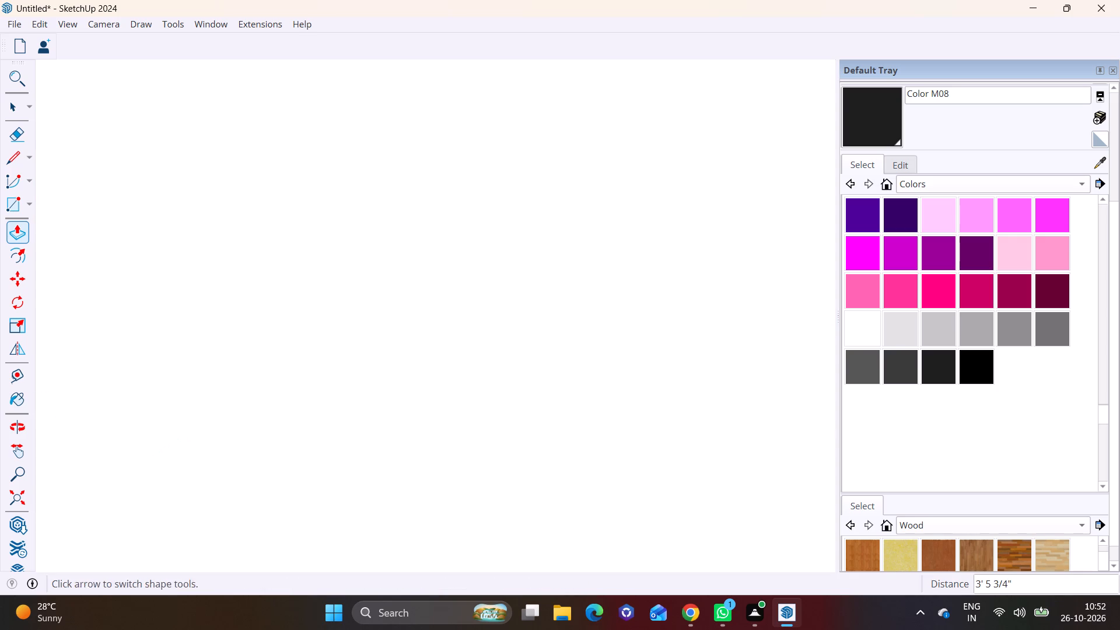
Paint the projecting frame's recessed parapet front and window-side upright, including its outer side face, with Wood Cherry Original.
{"action": "left_click", "coordinate": [13, 106]}
{"action": "scroll", "coordinate": [142, 322], "scroll_direction": "down", "scroll_amount": 19}
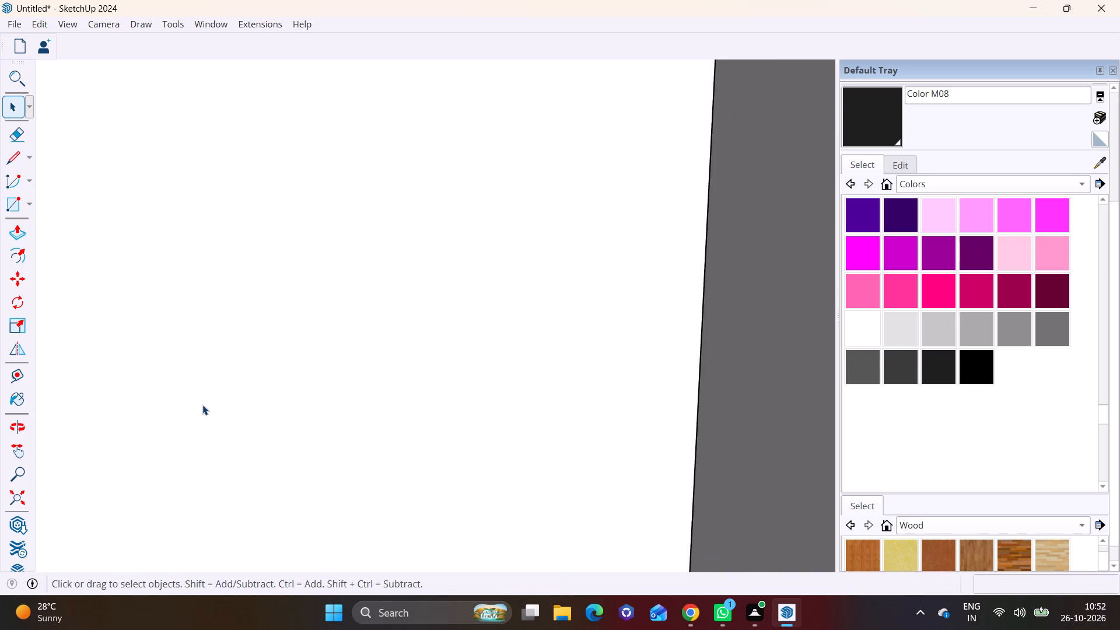
{"action": "scroll", "coordinate": [202, 405], "scroll_direction": "down", "scroll_amount": 20}
{"action": "scroll", "coordinate": [202, 405], "scroll_direction": "down", "scroll_amount": 13}
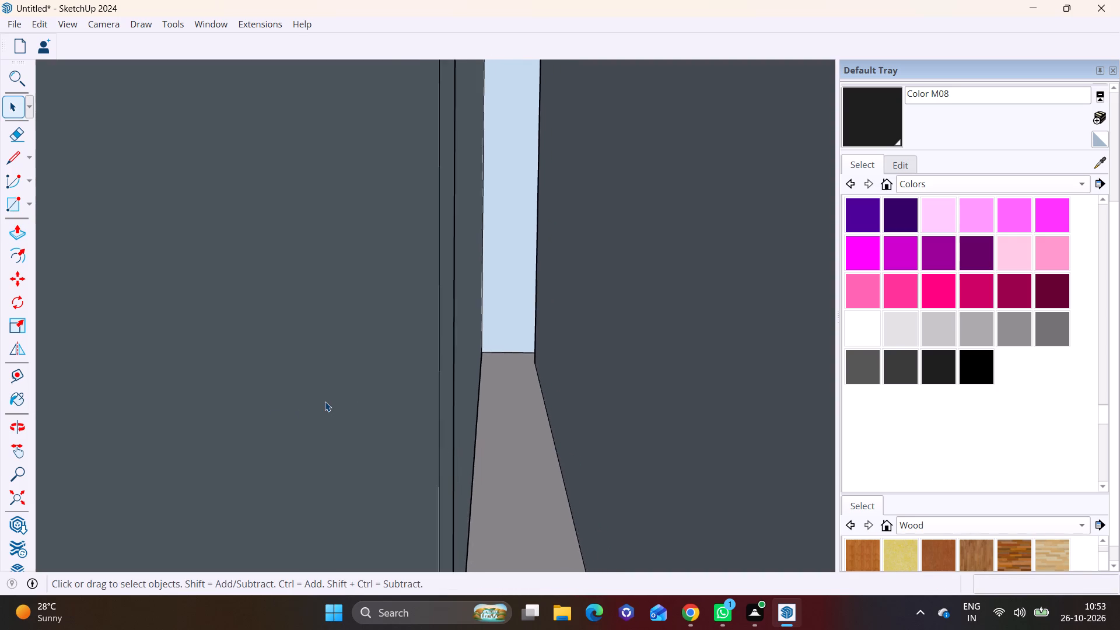
{"action": "scroll", "coordinate": [325, 401], "scroll_direction": "down", "scroll_amount": 20}
{"action": "scroll", "coordinate": [325, 401], "scroll_direction": "down", "scroll_amount": 11}
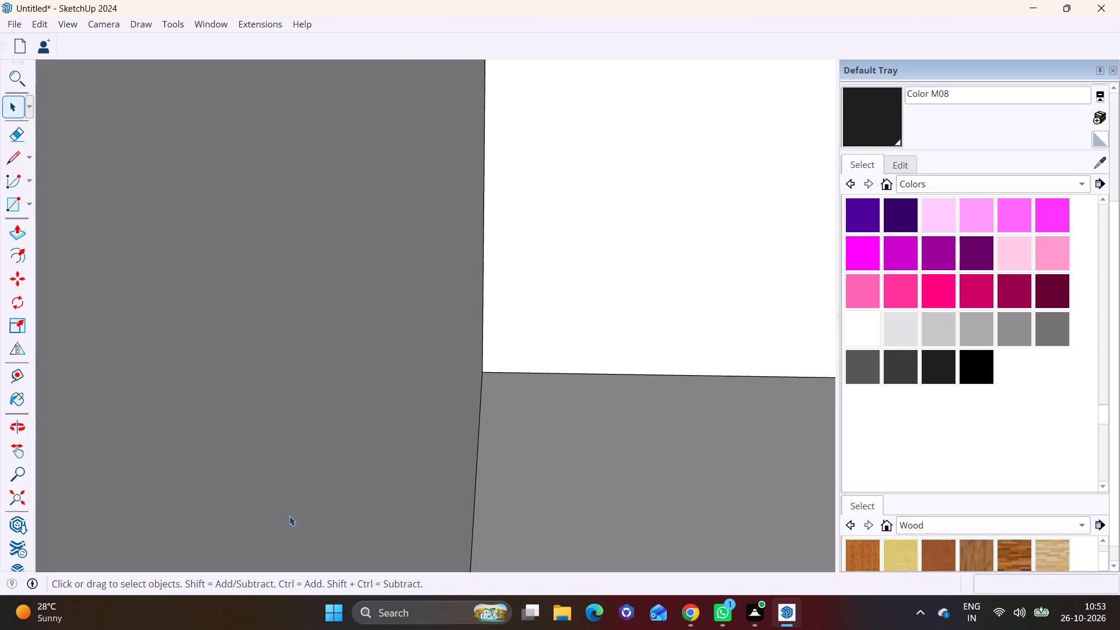
{"action": "scroll", "coordinate": [275, 508], "scroll_direction": "down", "scroll_amount": 20}
{"action": "scroll", "coordinate": [275, 508], "scroll_direction": "down", "scroll_amount": 6}
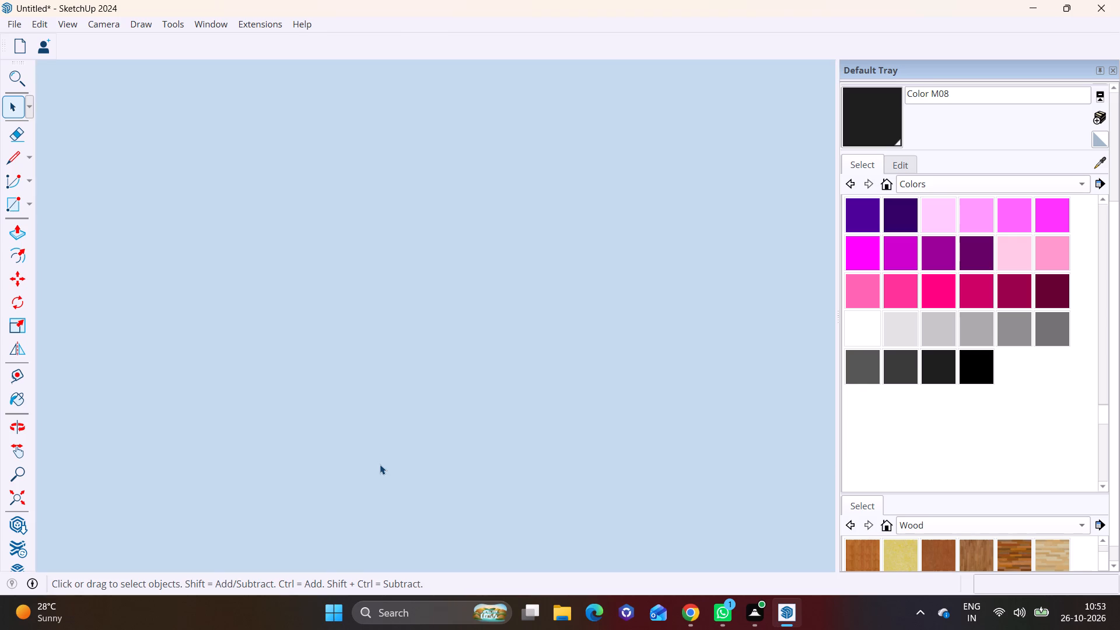
{"action": "scroll", "coordinate": [380, 464], "scroll_direction": "down", "scroll_amount": 18}
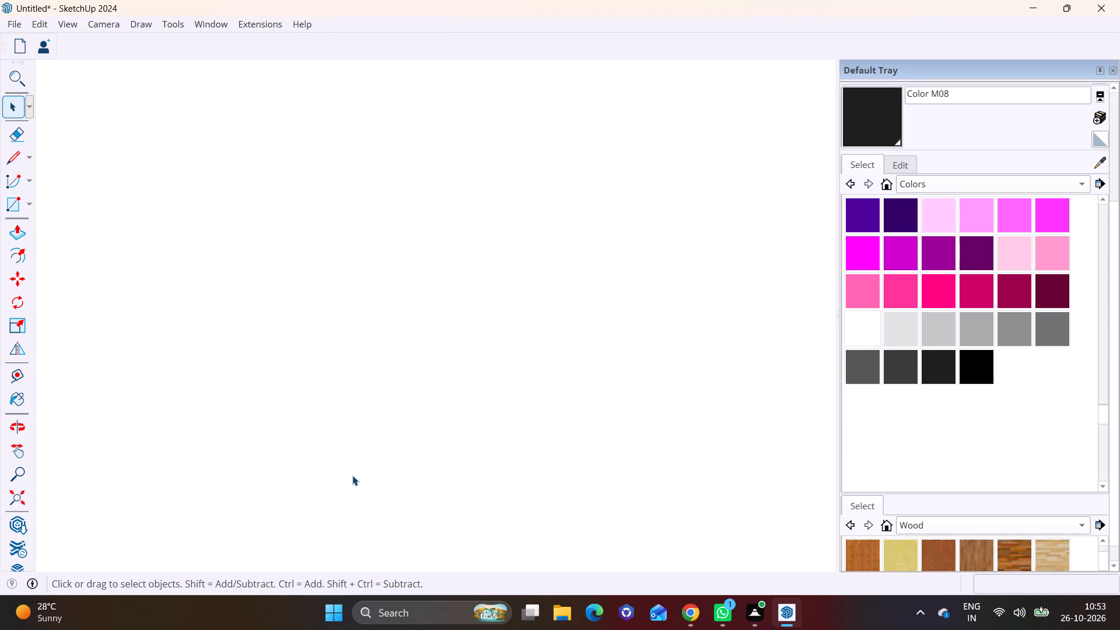
{"action": "scroll", "coordinate": [352, 475], "scroll_direction": "down", "scroll_amount": 20}
{"action": "scroll", "coordinate": [352, 475], "scroll_direction": "down", "scroll_amount": 1}
{"action": "middle_click_drag", "start_coordinate": [425, 481], "coordinate": [676, 455]}
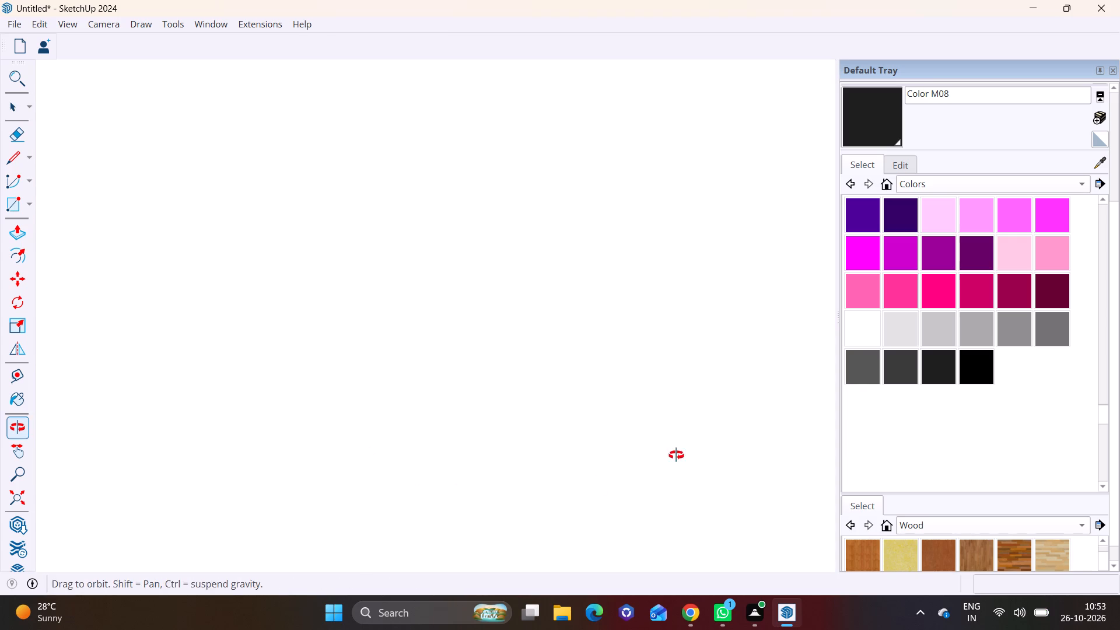
{"action": "middle_click_drag", "start_coordinate": [676, 455], "coordinate": [663, 439]}
{"action": "scroll", "coordinate": [123, 278], "scroll_direction": "down", "scroll_amount": 9}
{"action": "middle_click_drag", "start_coordinate": [139, 300], "coordinate": [198, 307]}
{"action": "middle_click_drag", "start_coordinate": [195, 301], "coordinate": [313, 351]}
{"action": "scroll", "coordinate": [192, 299], "scroll_direction": "down", "scroll_amount": 11}
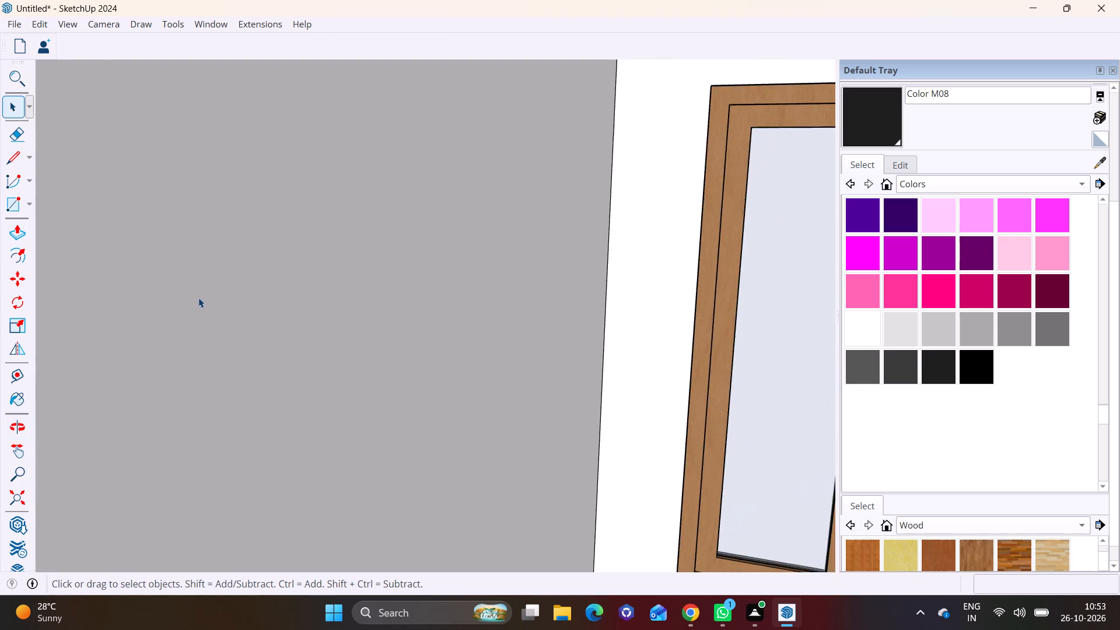
{"action": "scroll", "coordinate": [198, 297], "scroll_direction": "down", "scroll_amount": 17}
{"action": "middle_click", "coordinate": [157, 276]}
{"action": "scroll", "coordinate": [157, 276], "scroll_direction": "down", "scroll_amount": 1}
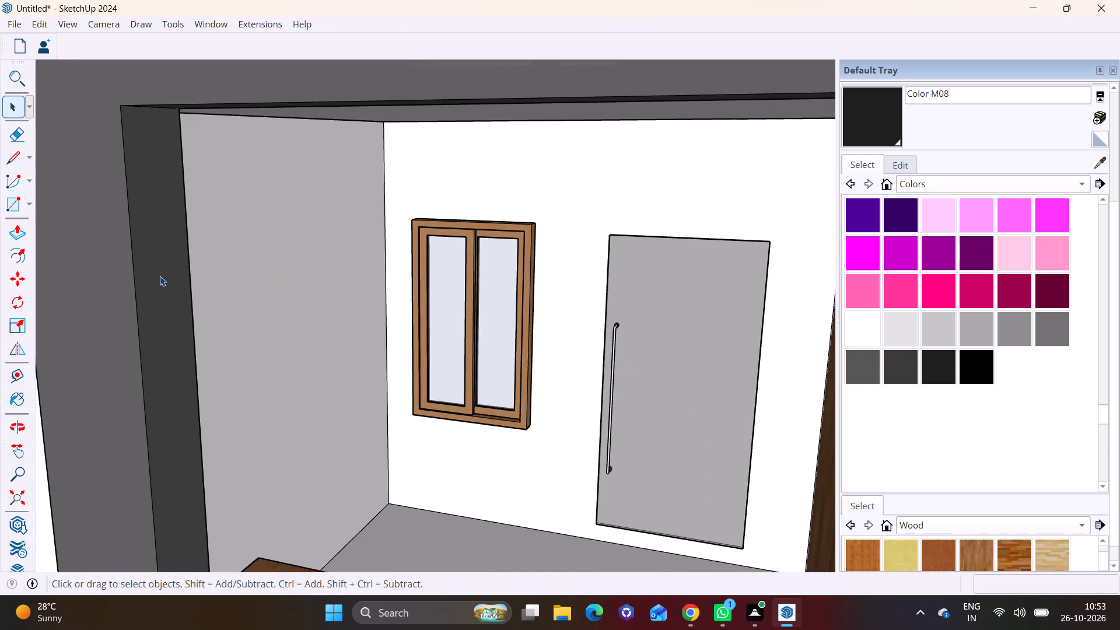
{"action": "middle_click_drag", "start_coordinate": [160, 276], "coordinate": [613, 418]}
{"action": "middle_click_drag", "start_coordinate": [607, 414], "coordinate": [302, 336]}
{"action": "scroll", "coordinate": [314, 356], "scroll_direction": "down", "scroll_amount": 10}
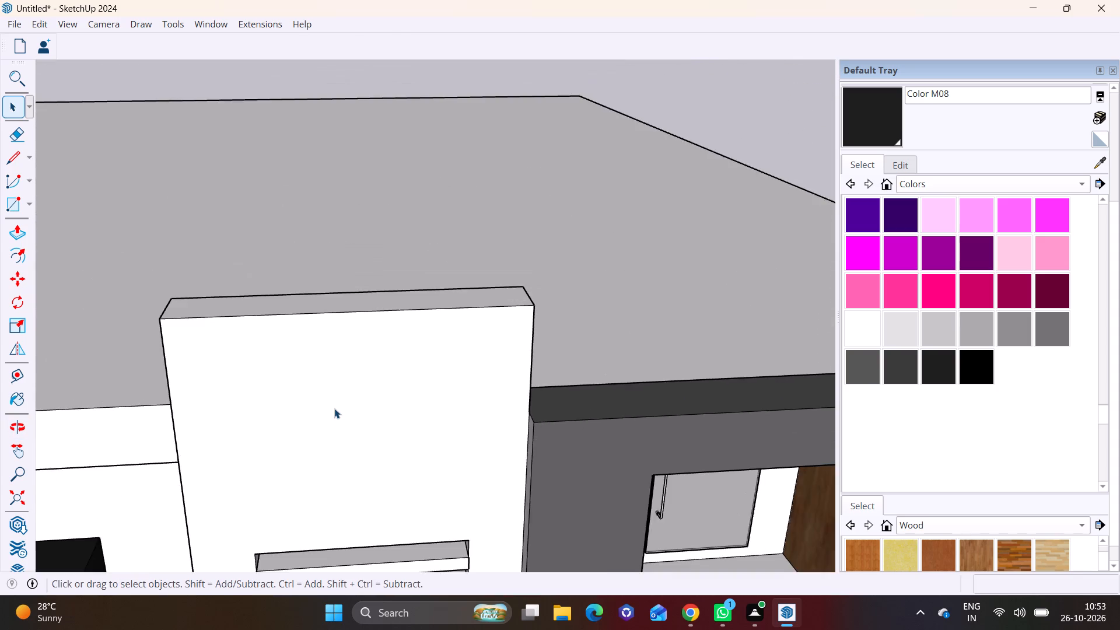
{"action": "scroll", "coordinate": [334, 408], "scroll_direction": "down", "scroll_amount": 2}
{"action": "middle_click_drag", "start_coordinate": [327, 412], "coordinate": [291, 251]}
{"action": "scroll", "coordinate": [318, 400], "scroll_direction": "up", "scroll_amount": 1}
{"action": "scroll", "coordinate": [263, 335], "scroll_direction": "down", "scroll_amount": 7}
{"action": "middle_click_drag", "start_coordinate": [263, 346], "coordinate": [729, 358], "text": "shift"}
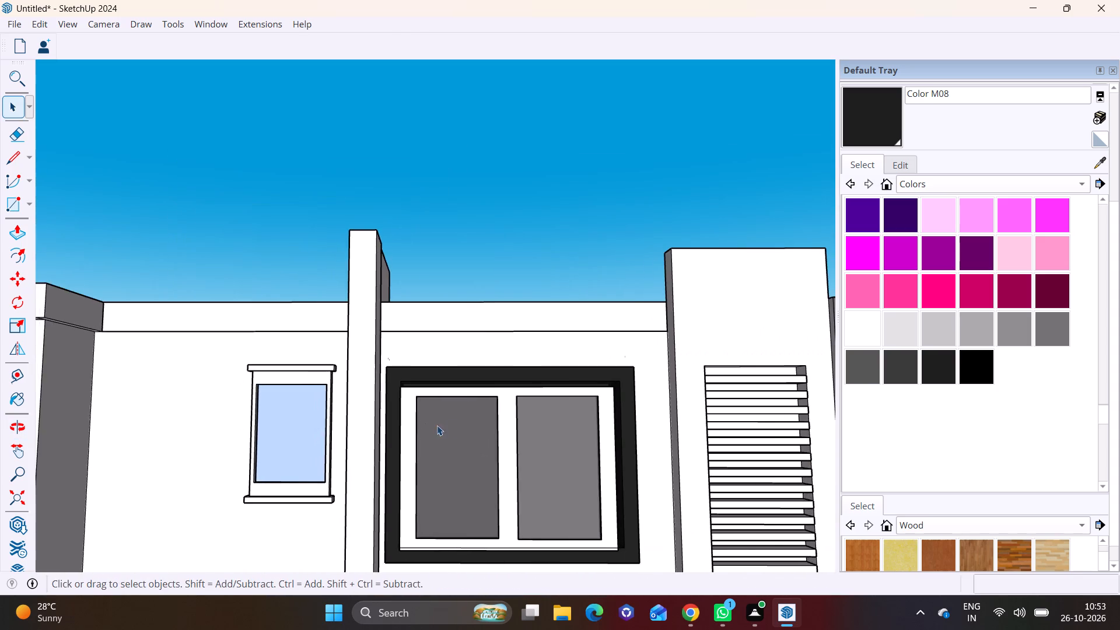
{"action": "scroll", "coordinate": [436, 425], "scroll_direction": "down", "scroll_amount": 3}
{"action": "middle_click_drag", "start_coordinate": [249, 433], "coordinate": [167, 449]}
{"action": "middle_click_drag", "start_coordinate": [138, 449], "coordinate": [356, 372], "text": "shift"}
{"action": "scroll", "coordinate": [406, 467], "scroll_direction": "up", "scroll_amount": 2}
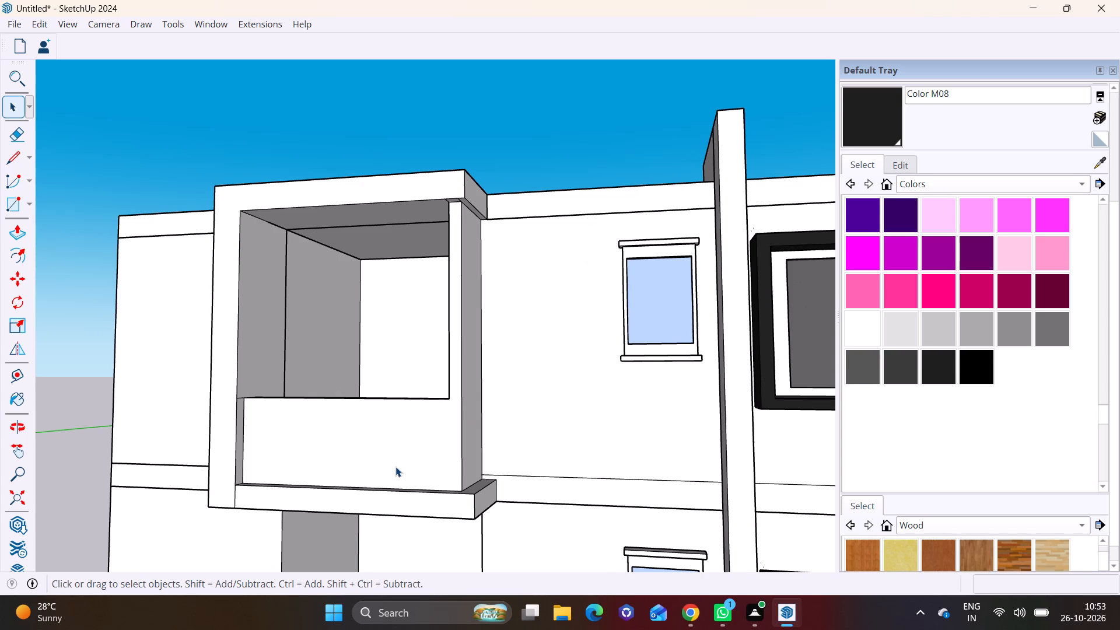
{"action": "scroll", "coordinate": [395, 467], "scroll_direction": "up", "scroll_amount": 1}
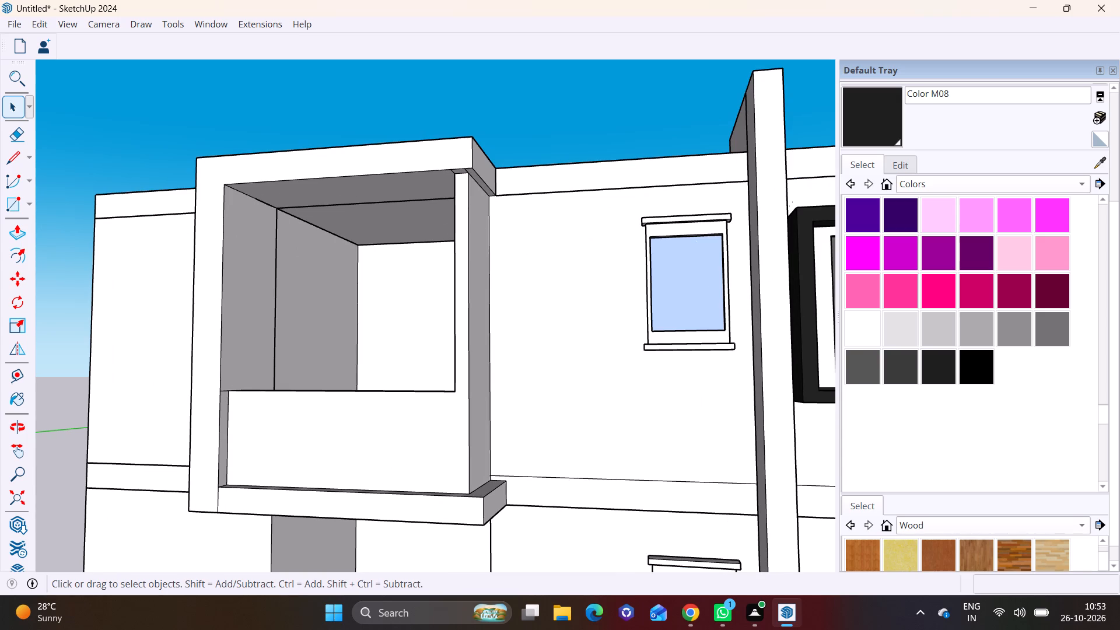
{"action": "left_click", "coordinate": [940, 555]}
{"action": "left_click", "coordinate": [299, 400]}
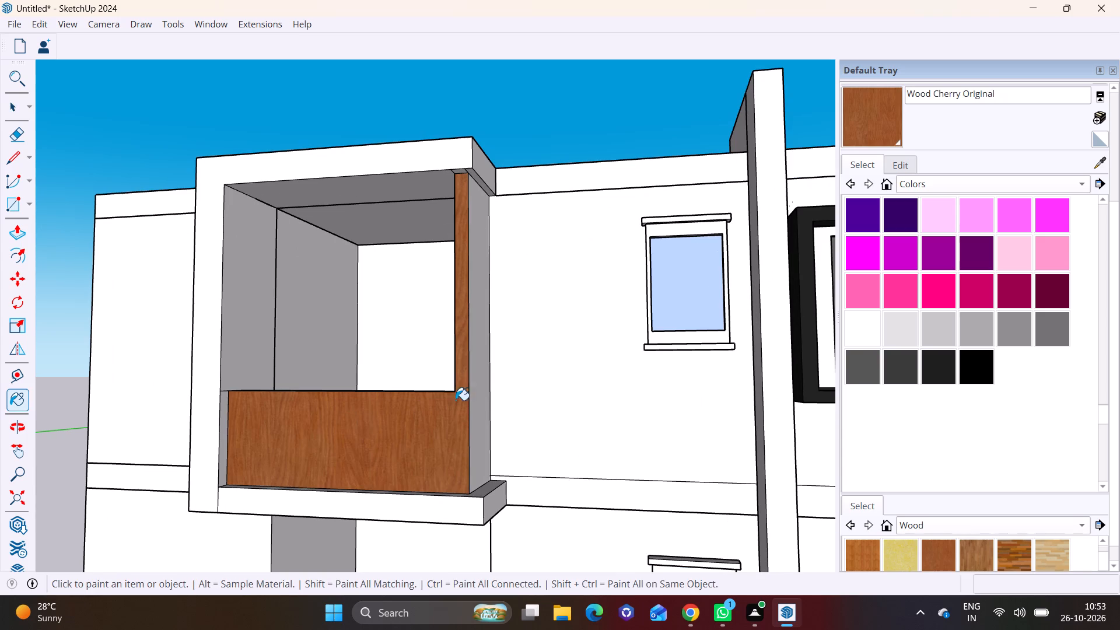
{"action": "left_click", "coordinate": [484, 392]}
Examine the wood-painted parapet and the unpainted strip beside the far upright from several angles.
{"action": "scroll", "coordinate": [468, 391], "scroll_direction": "down", "scroll_amount": 3}
{"action": "middle_click_drag", "start_coordinate": [419, 384], "coordinate": [393, 432]}
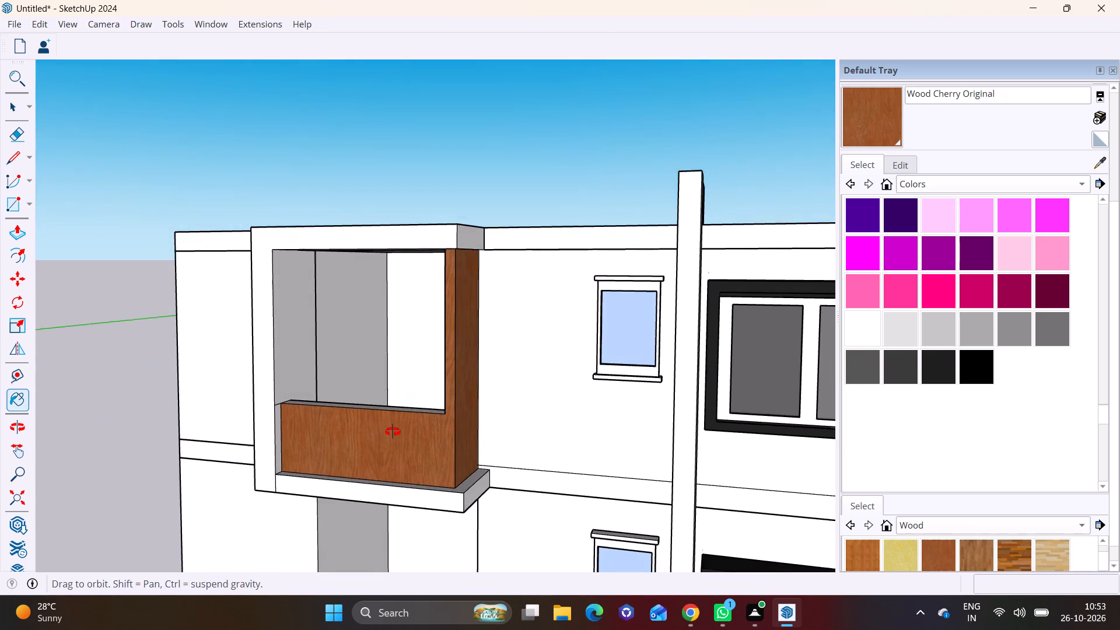
{"action": "middle_click_drag", "start_coordinate": [393, 432], "coordinate": [407, 422]}
{"action": "scroll", "coordinate": [353, 422], "scroll_direction": "up", "scroll_amount": 8}
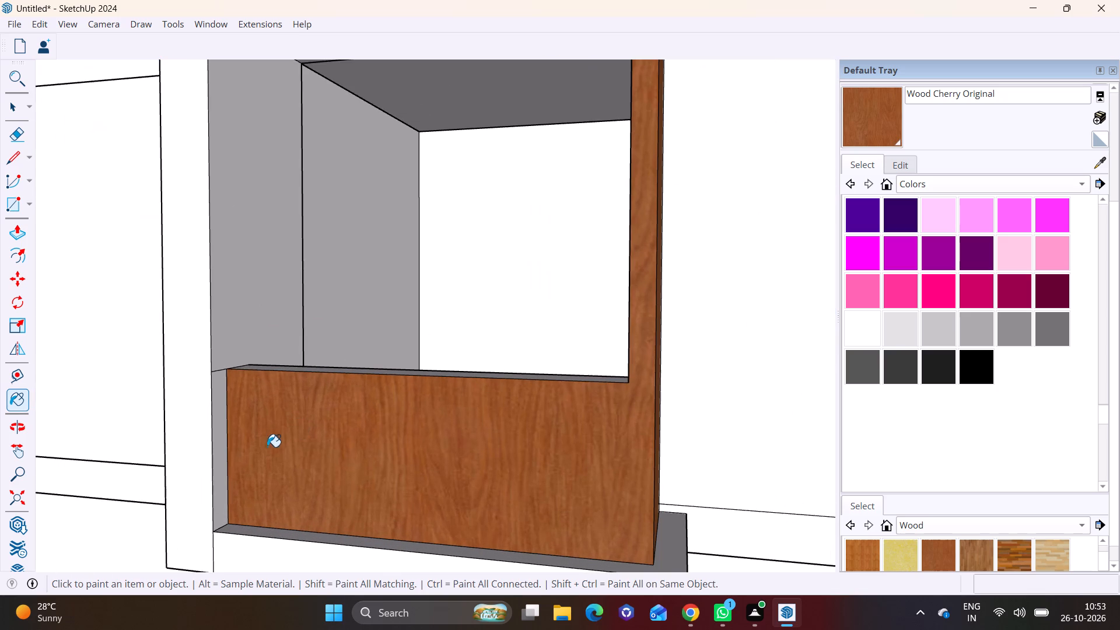
{"action": "key", "text": "space"}
{"action": "left_click", "coordinate": [218, 427]}
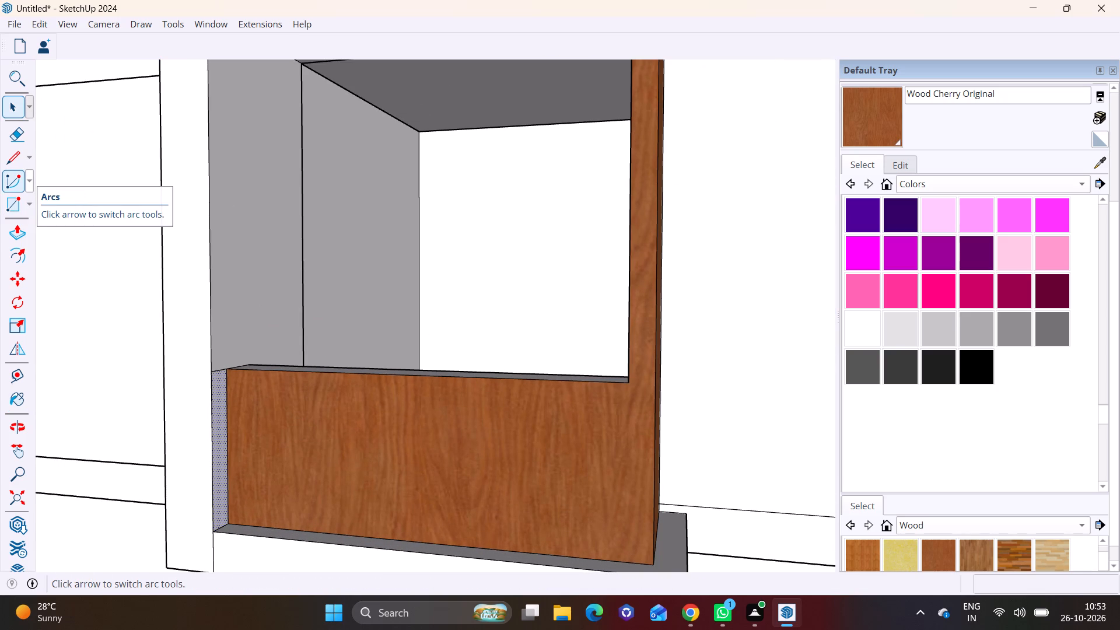
{"action": "key", "text": "space"}
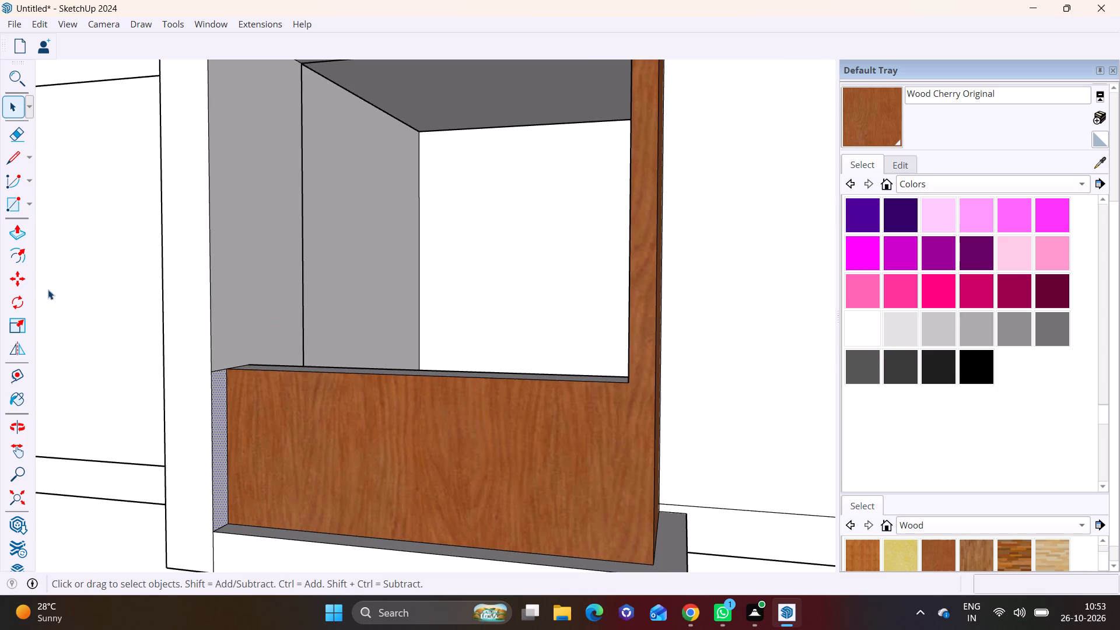
{"action": "scroll", "coordinate": [222, 342], "scroll_direction": "down", "scroll_amount": 5}
{"action": "middle_click_drag", "start_coordinate": [213, 390], "coordinate": [185, 386]}
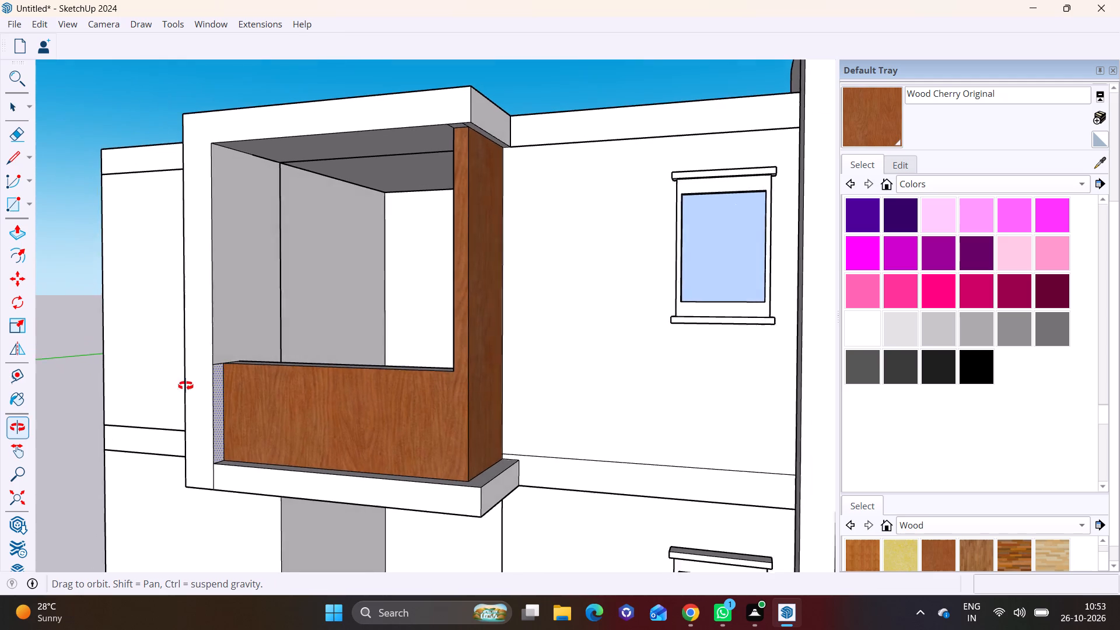
{"action": "middle_click_drag", "start_coordinate": [185, 386], "coordinate": [174, 383]}
{"action": "scroll", "coordinate": [183, 381], "scroll_direction": "down", "scroll_amount": 3}
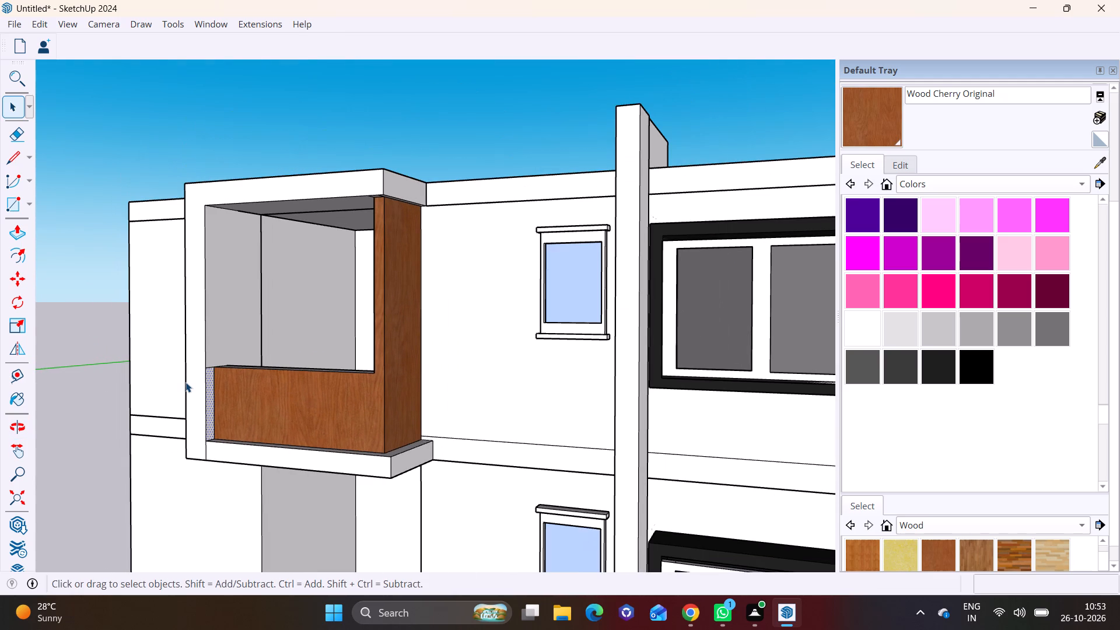
{"action": "scroll", "coordinate": [185, 382], "scroll_direction": "up", "scroll_amount": 1}
{"action": "middle_click_drag", "start_coordinate": [188, 384], "coordinate": [306, 405]}
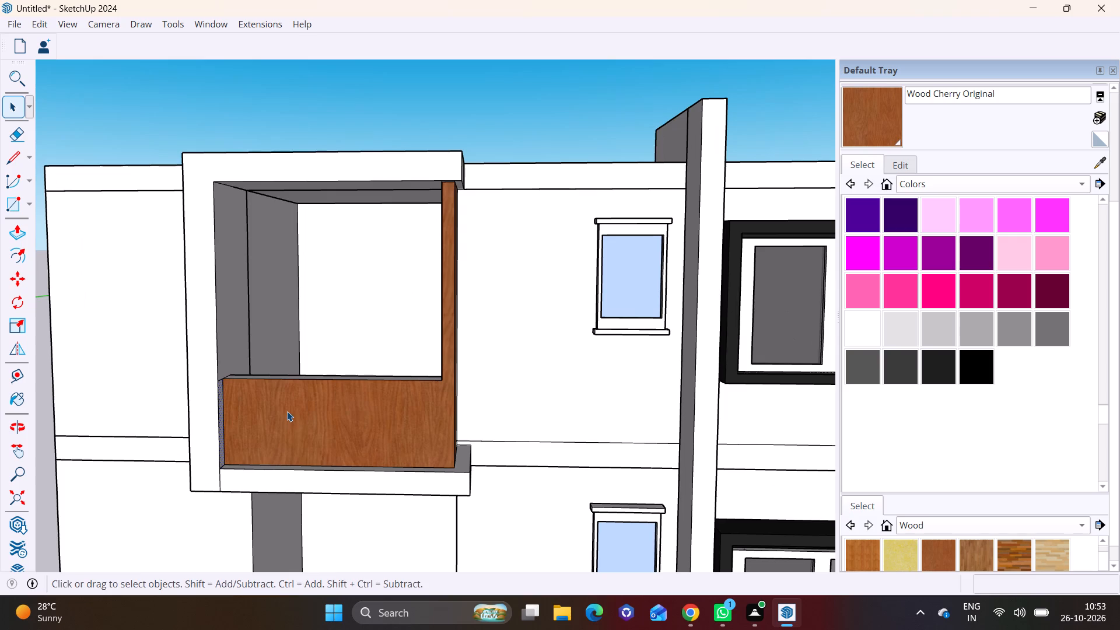
{"action": "middle_click_drag", "start_coordinate": [286, 412], "coordinate": [343, 410]}
{"action": "scroll", "coordinate": [277, 395], "scroll_direction": "down", "scroll_amount": 1}
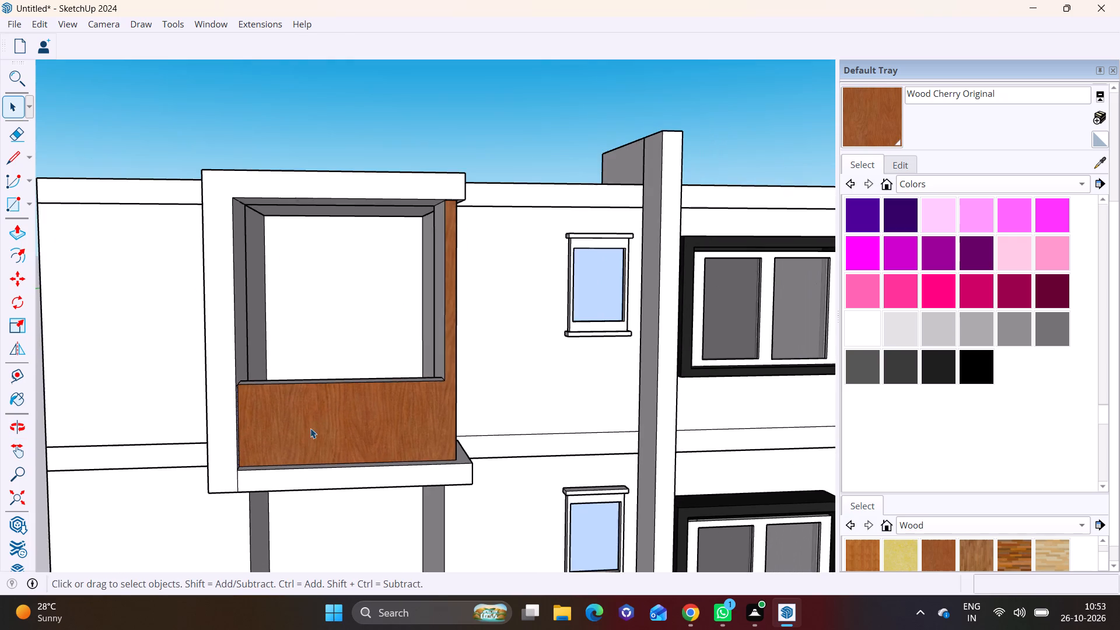
{"action": "middle_click_drag", "start_coordinate": [304, 426], "coordinate": [154, 415]}
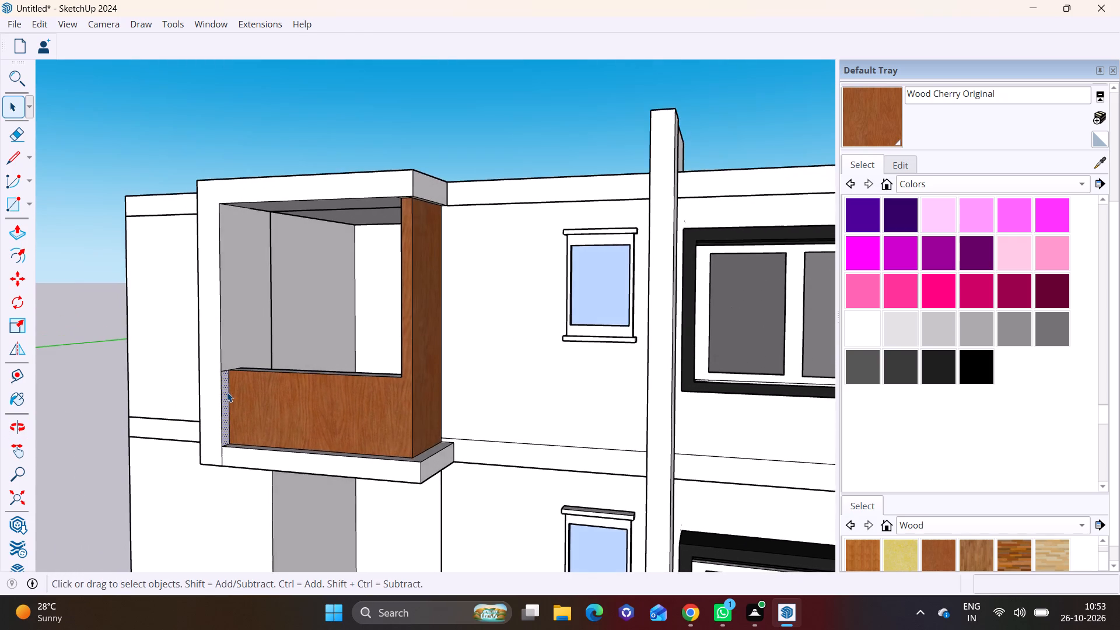
Draw a rectangle about 6 9/16" by 10' 2" along the front edge of the far upright's inner side face.
{"action": "scroll", "coordinate": [228, 392], "scroll_direction": "up", "scroll_amount": 5}
{"action": "left_click", "coordinate": [29, 199]}
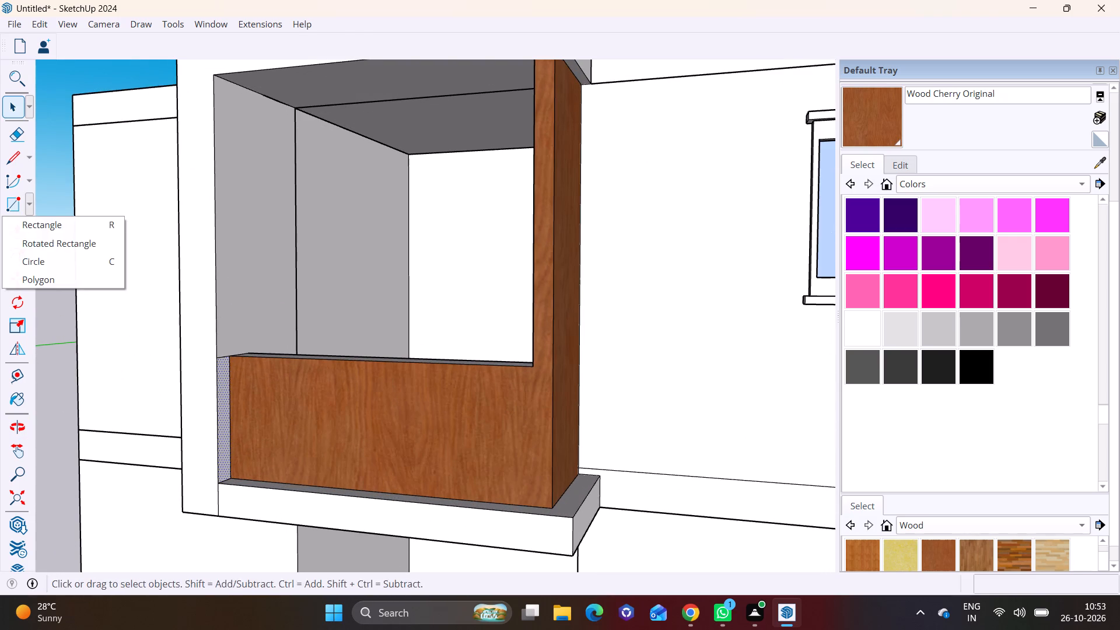
{"action": "left_click", "coordinate": [40, 221]}
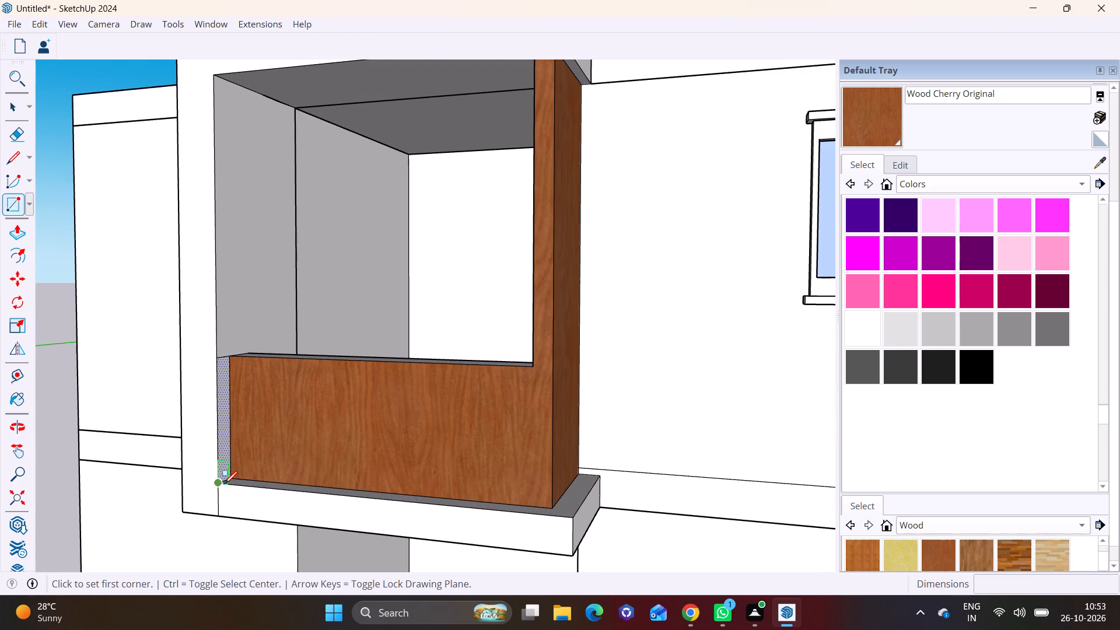
{"action": "left_click", "coordinate": [218, 484]}
{"action": "scroll", "coordinate": [228, 362], "scroll_direction": "down", "scroll_amount": 2}
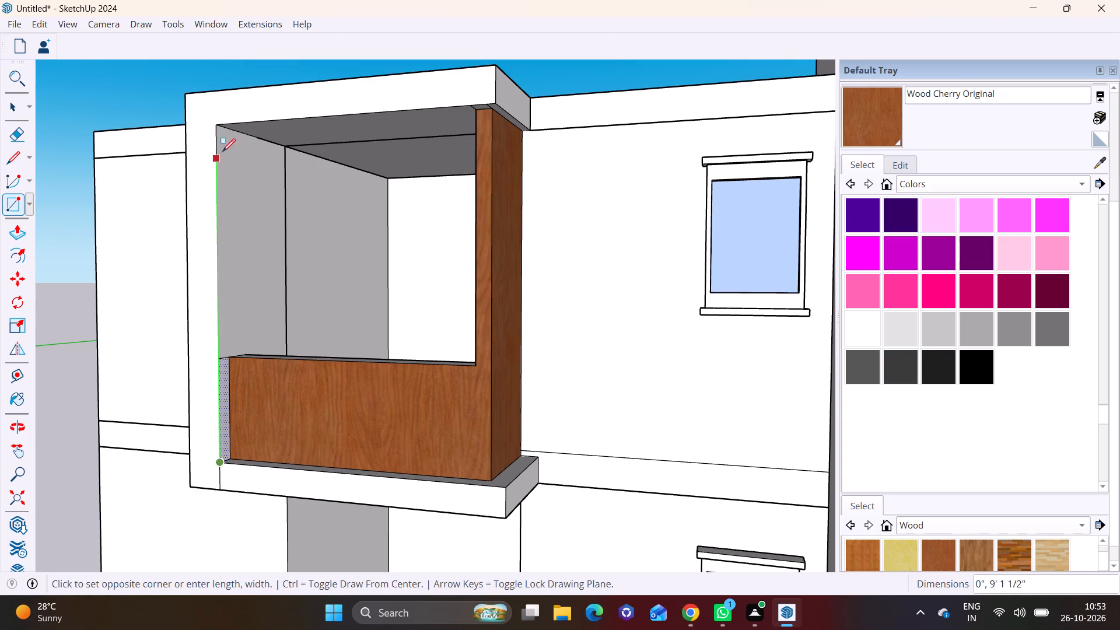
{"action": "middle_click_drag", "start_coordinate": [233, 177], "coordinate": [242, 295]}
{"action": "scroll", "coordinate": [236, 250], "scroll_direction": "up", "scroll_amount": 7}
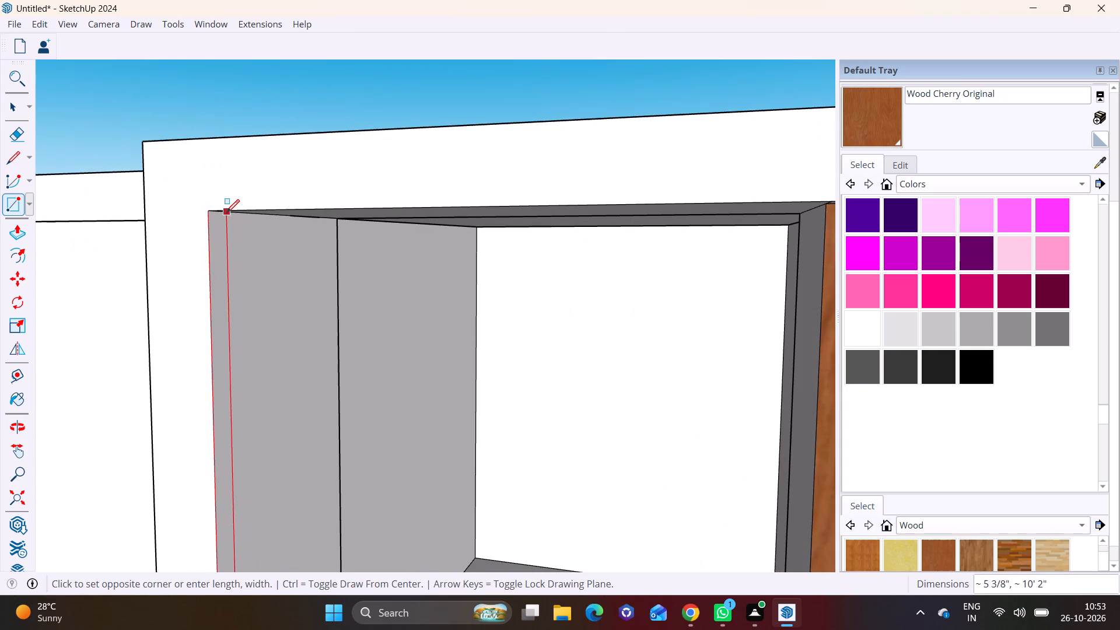
{"action": "middle_click_drag", "start_coordinate": [226, 212], "coordinate": [106, 192]}
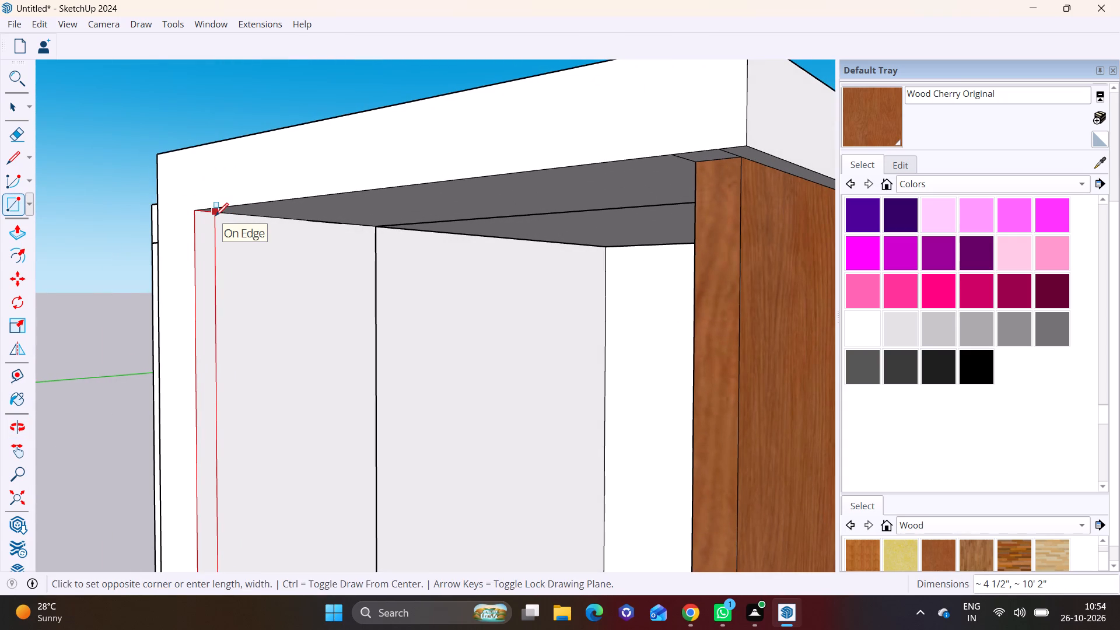
{"action": "middle_click_drag", "start_coordinate": [225, 297], "coordinate": [204, 173]}
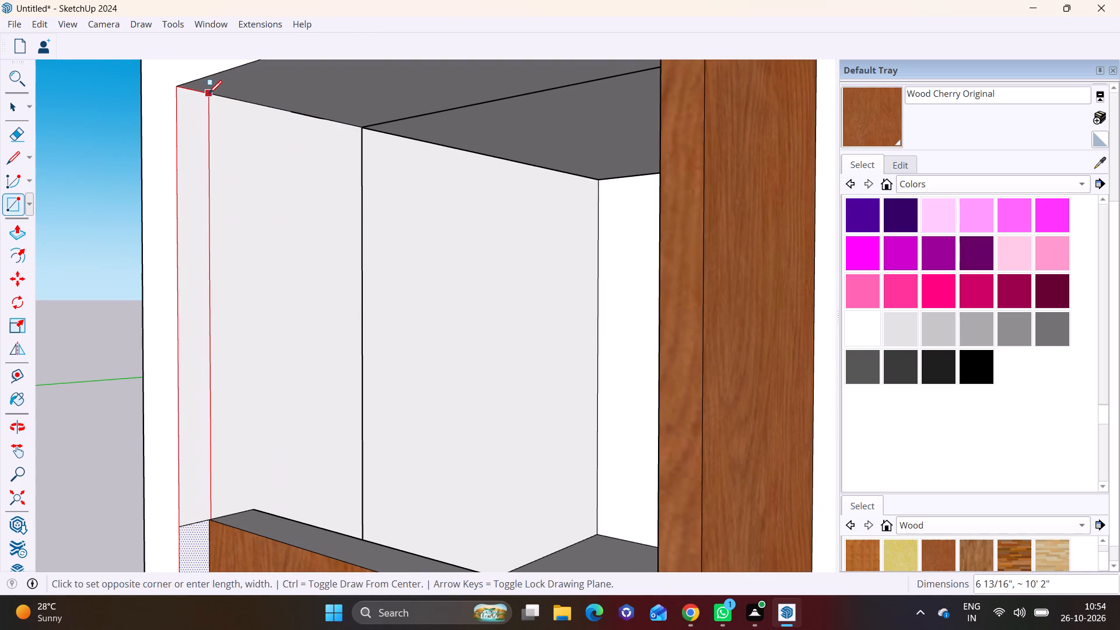
{"action": "left_click", "coordinate": [207, 93]}
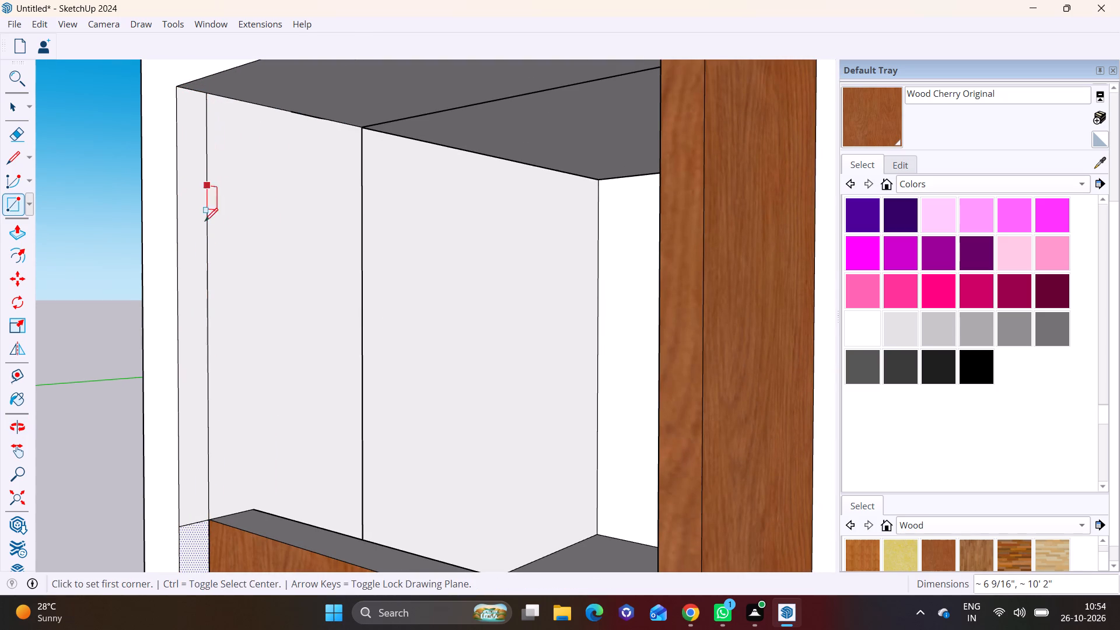
{"action": "key", "text": "space"}
Push/Pull the strip above the parapet on the far upright's inner side 1' 1" into the opening.
{"action": "left_click", "coordinate": [184, 292]}
{"action": "left_click", "coordinate": [12, 231]}
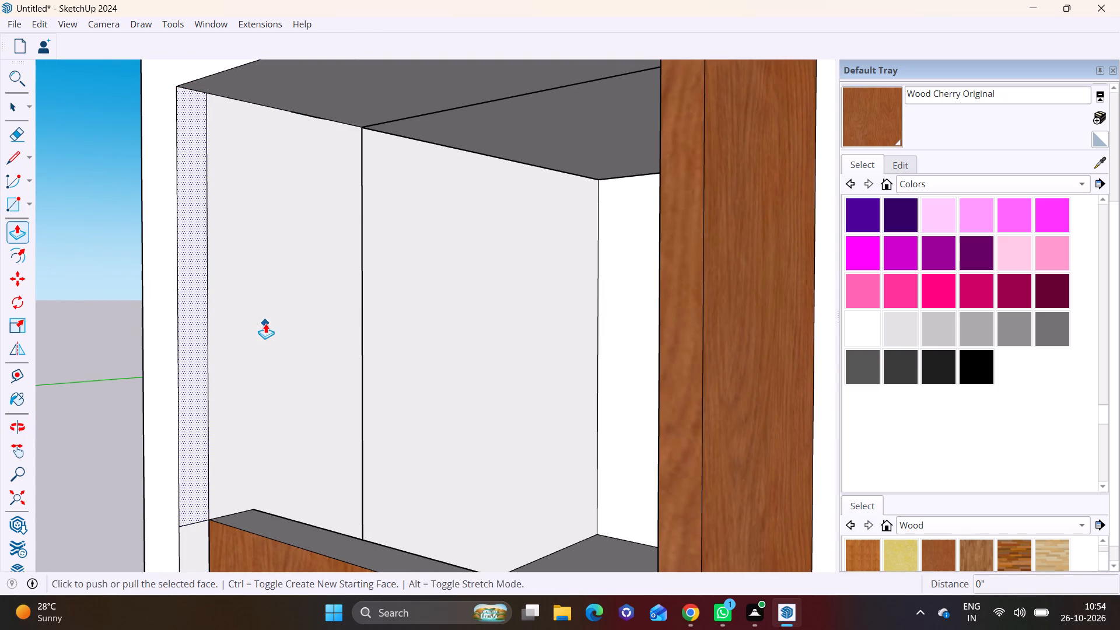
{"action": "left_click", "coordinate": [195, 332]}
{"action": "left_click", "coordinate": [217, 336]}
{"action": "scroll", "coordinate": [275, 424], "scroll_direction": "down", "scroll_amount": 3}
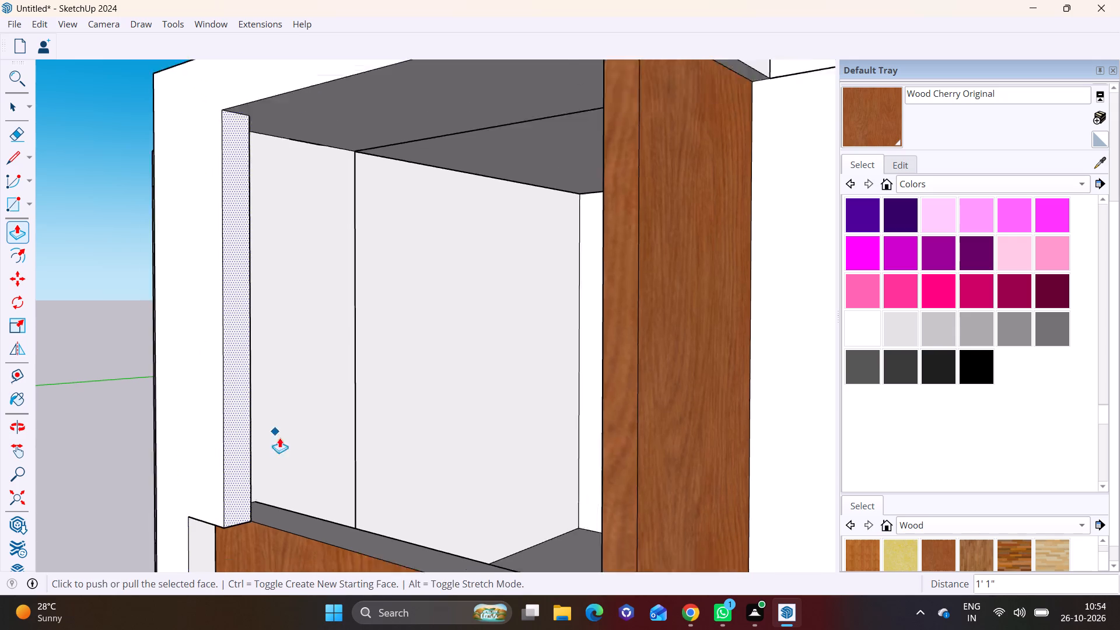
Push/Pull the lower strip beside the wooden parapet 1' 1" level with the thickened upright above it.
{"action": "middle_click_drag", "start_coordinate": [283, 439], "coordinate": [237, 295], "text": "shift"}
{"action": "key", "text": "space"}
{"action": "left_click", "coordinate": [164, 378]}
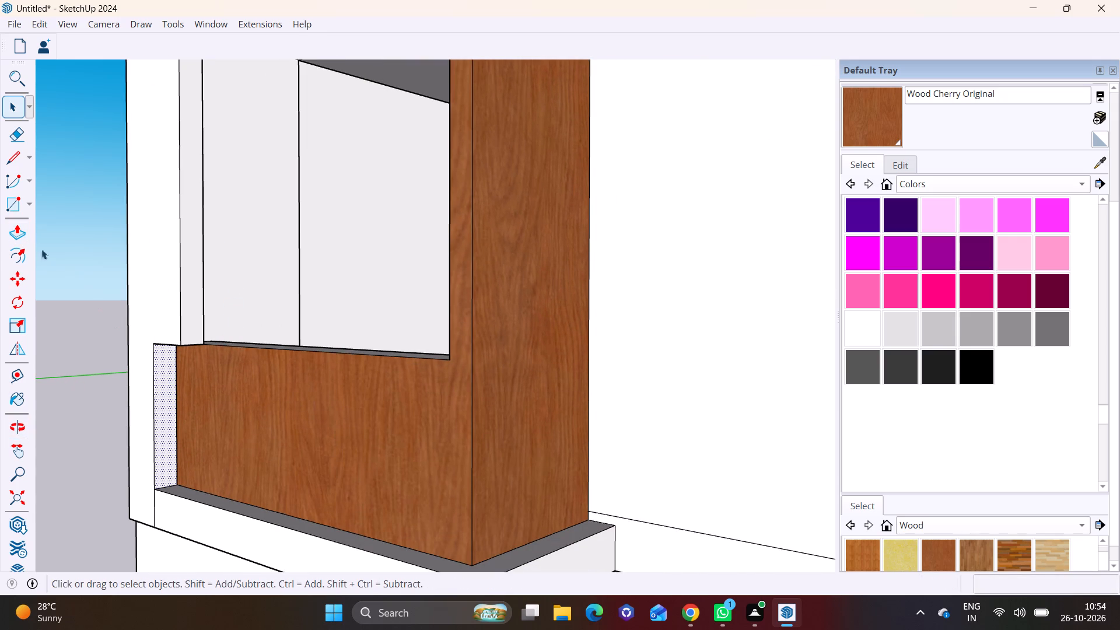
{"action": "left_click", "coordinate": [15, 235]}
{"action": "left_click", "coordinate": [164, 390]}
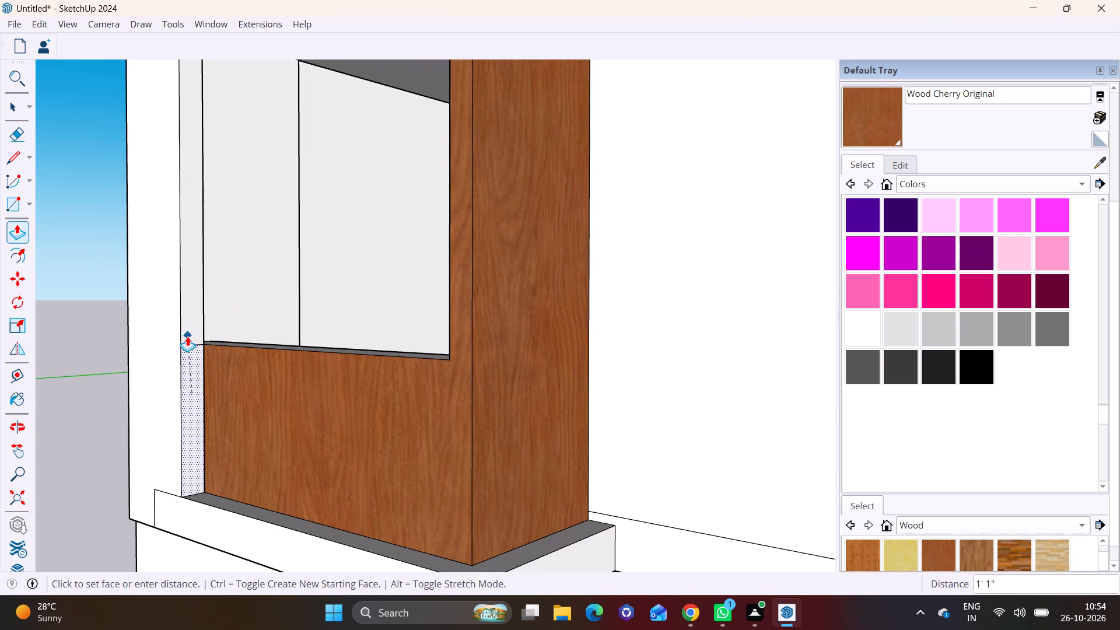
{"action": "left_click", "coordinate": [187, 336]}
{"action": "key", "text": "space"}
Delete the seam between the far upright's two strips and the leftover edges at the frame's lower corner.
{"action": "left_click", "coordinate": [103, 426]}
{"action": "scroll", "coordinate": [175, 473], "scroll_direction": "up", "scroll_amount": 3}
{"action": "left_click", "coordinate": [169, 501]}
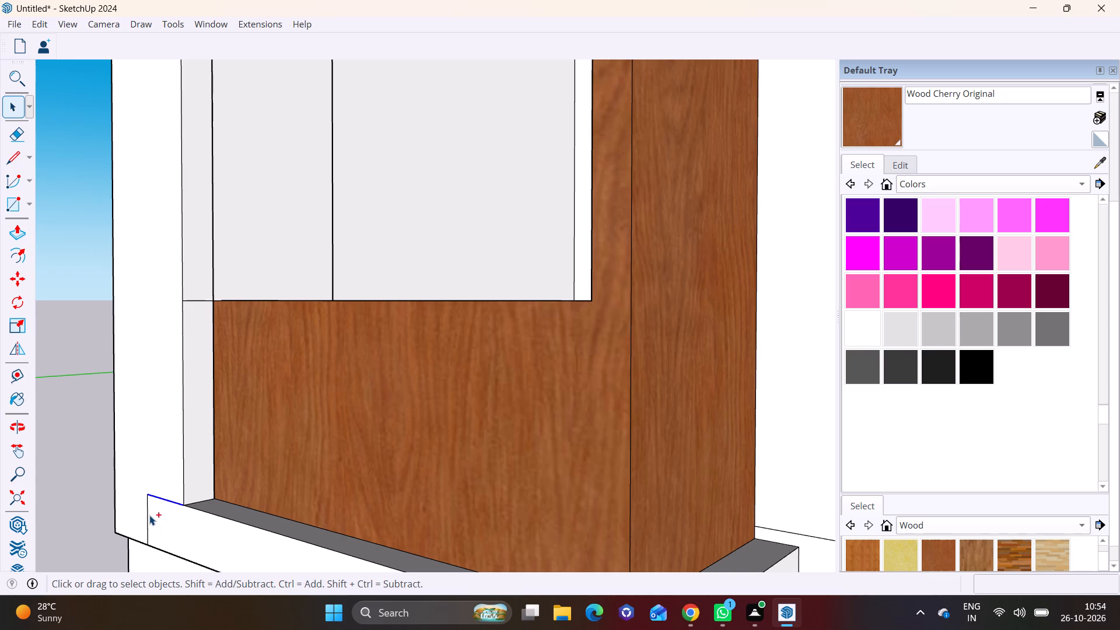
{"action": "left_click", "coordinate": [149, 515], "text": "ctrl"}
{"action": "left_click", "coordinate": [202, 300], "text": "ctrl"}
{"action": "key", "text": "Delete"}
Paint the projecting frame's front face, the far upright's inner side and both slab ends with Color M05 grey.
{"action": "scroll", "coordinate": [201, 418], "scroll_direction": "down", "scroll_amount": 6}
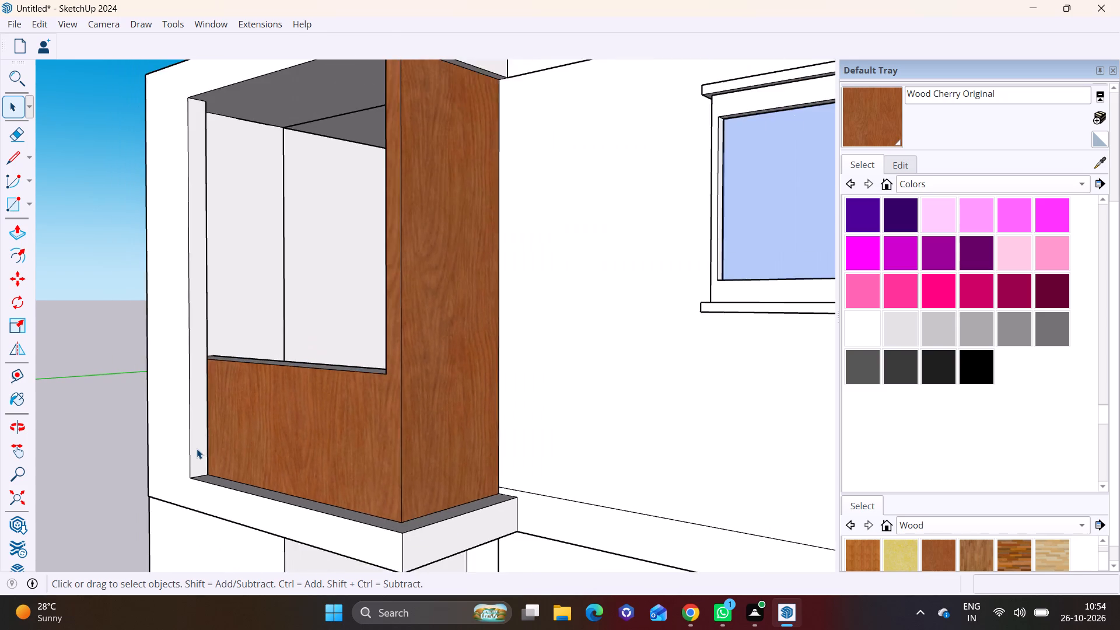
{"action": "scroll", "coordinate": [197, 449], "scroll_direction": "down", "scroll_amount": 5}
{"action": "middle_click_drag", "start_coordinate": [217, 449], "coordinate": [222, 449]}
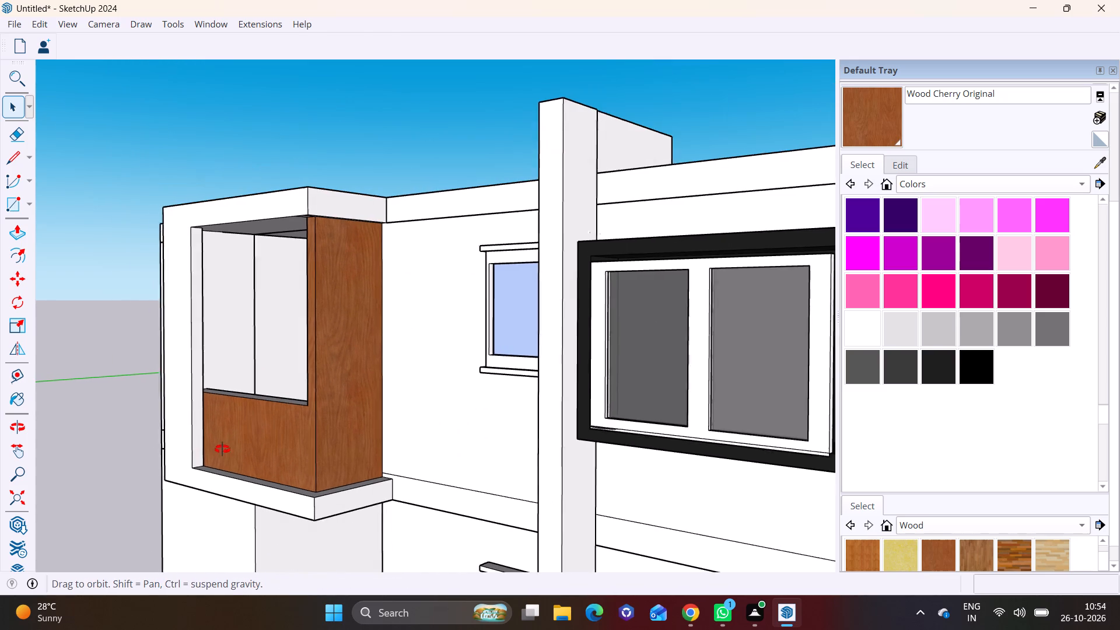
{"action": "middle_click_drag", "start_coordinate": [222, 449], "coordinate": [260, 439]}
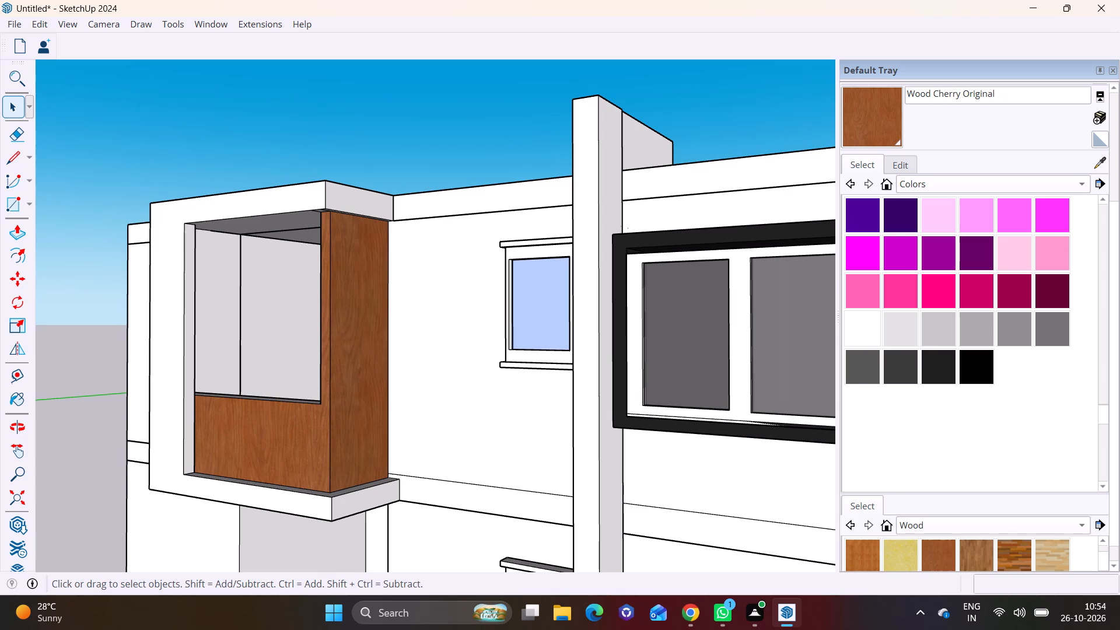
{"action": "left_click", "coordinate": [1058, 328]}
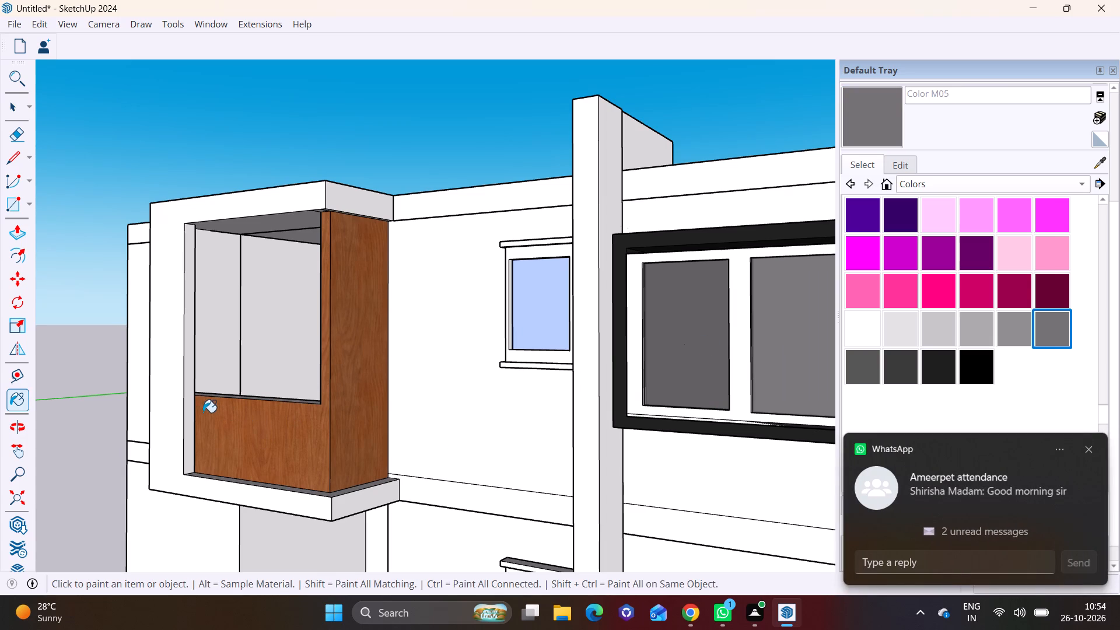
{"action": "left_click", "coordinate": [166, 398]}
{"action": "left_click", "coordinate": [187, 443]}
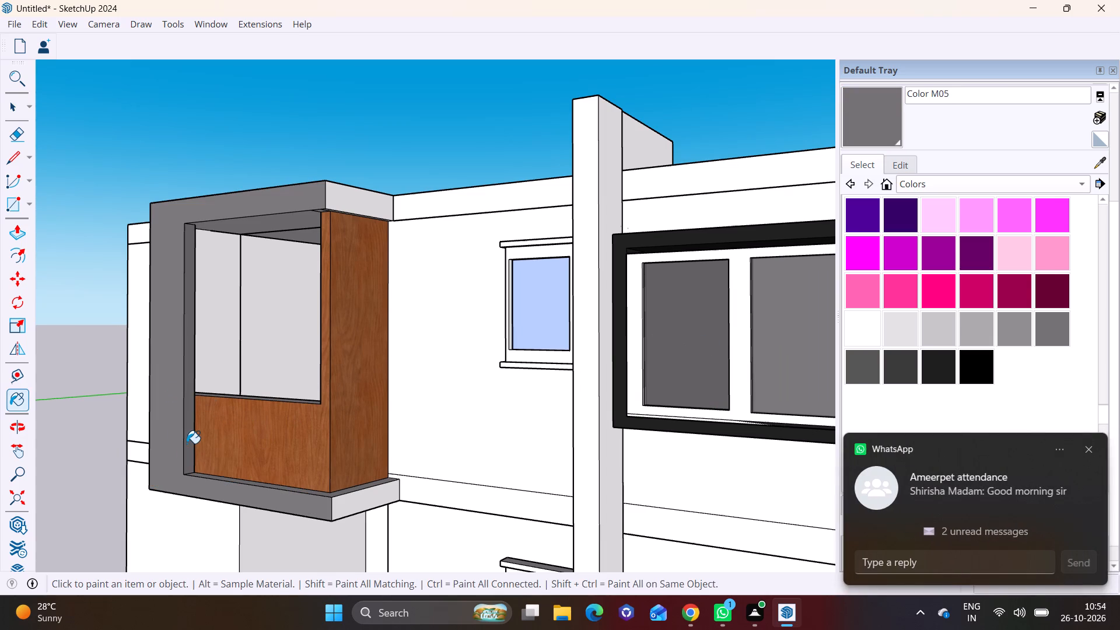
{"action": "left_click", "coordinate": [361, 200]}
{"action": "left_click", "coordinate": [349, 502]}
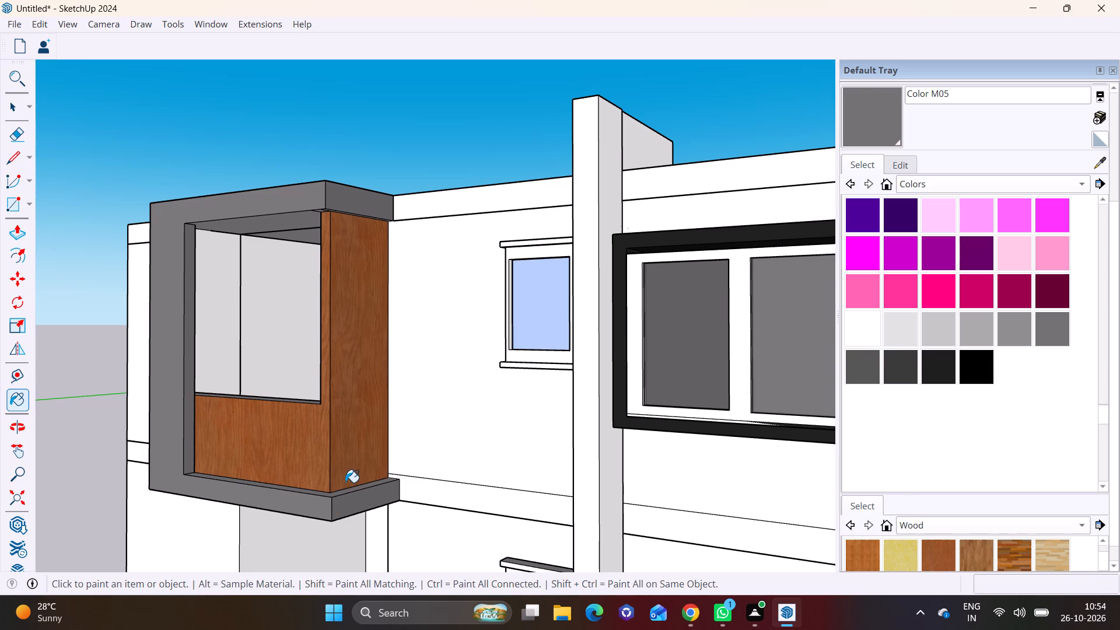
Paint the top slab's overhanging underside and the bottom slab's upper ledge with Color M05 grey.
{"action": "middle_click_drag", "start_coordinate": [359, 459], "coordinate": [440, 426]}
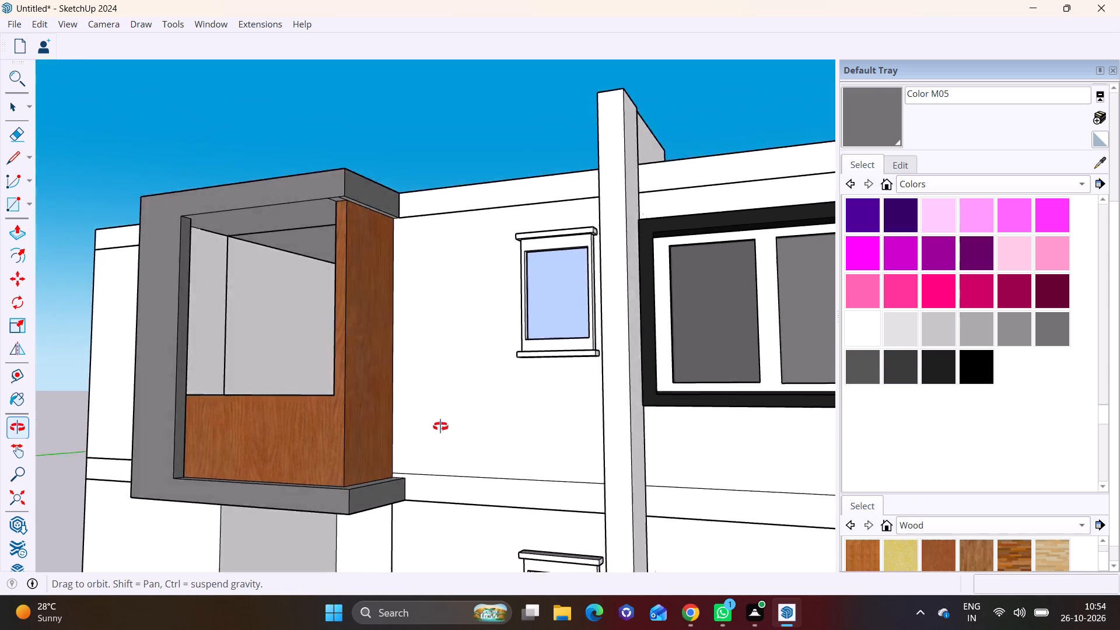
{"action": "middle_click_drag", "start_coordinate": [440, 426], "coordinate": [530, 362]}
{"action": "scroll", "coordinate": [450, 408], "scroll_direction": "up", "scroll_amount": 2}
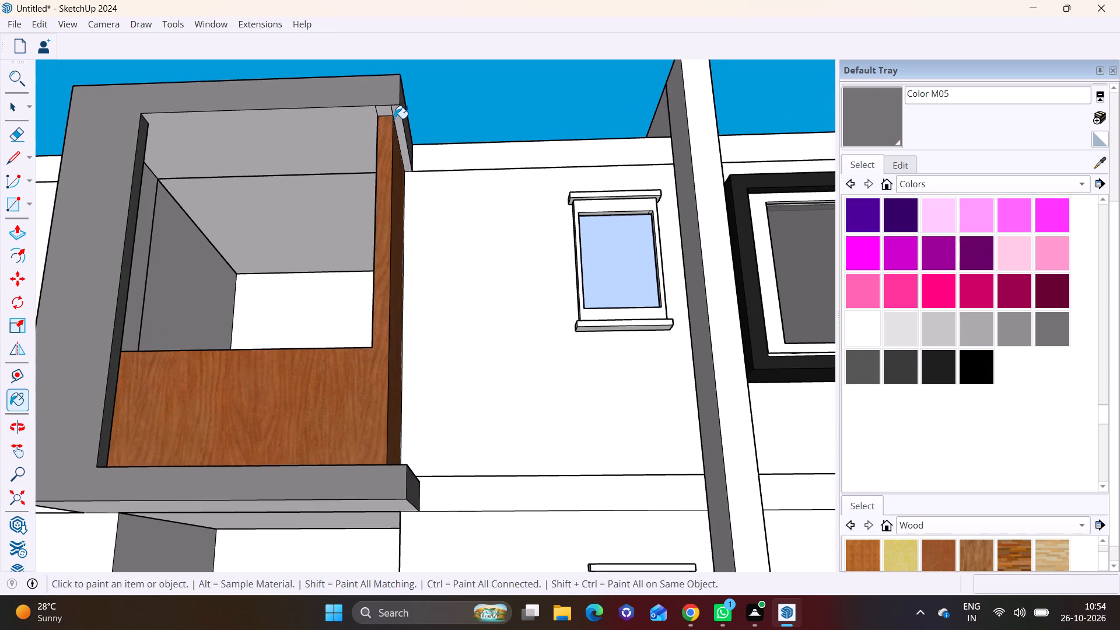
{"action": "left_click", "coordinate": [396, 114]}
{"action": "middle_click_drag", "start_coordinate": [405, 201], "coordinate": [331, 457]}
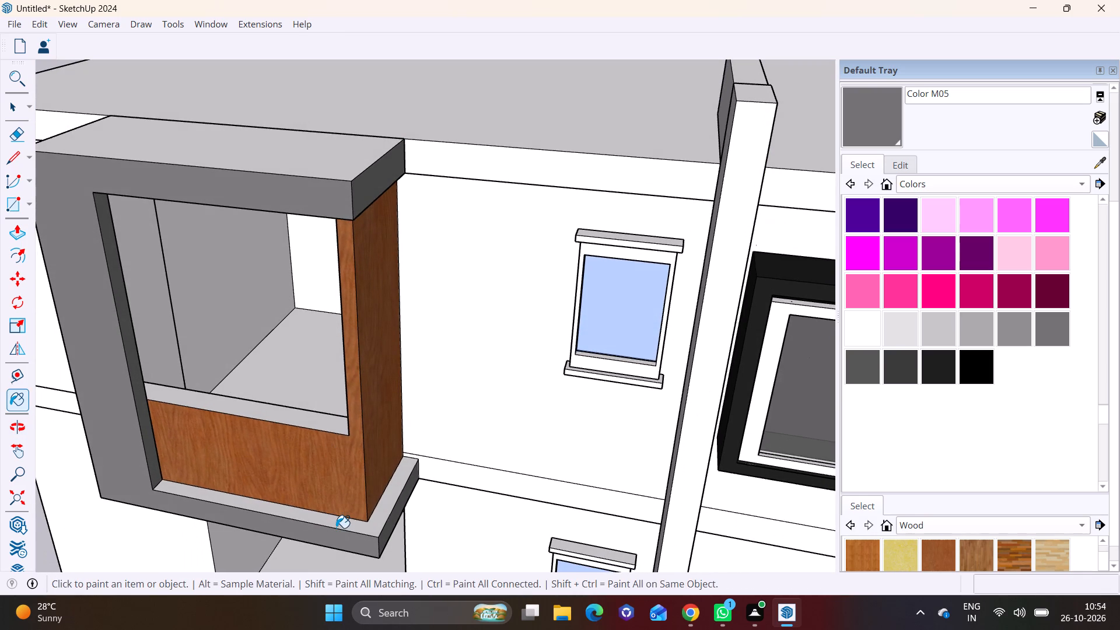
{"action": "scroll", "coordinate": [339, 528], "scroll_direction": "up", "scroll_amount": 2}
{"action": "left_click", "coordinate": [353, 520]}
{"action": "scroll", "coordinate": [353, 528], "scroll_direction": "down", "scroll_amount": 2}
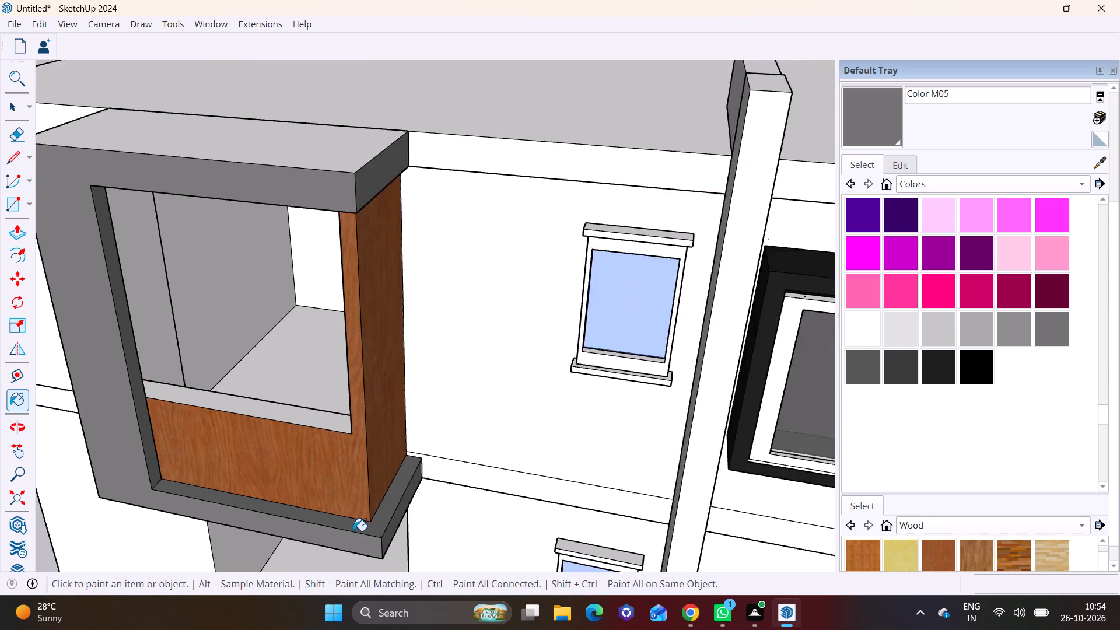
Paint the parapet's top face inside the frame with Wood Cherry Original.
{"action": "scroll", "coordinate": [353, 531], "scroll_direction": "down", "scroll_amount": 5}
{"action": "left_click", "coordinate": [943, 542]}
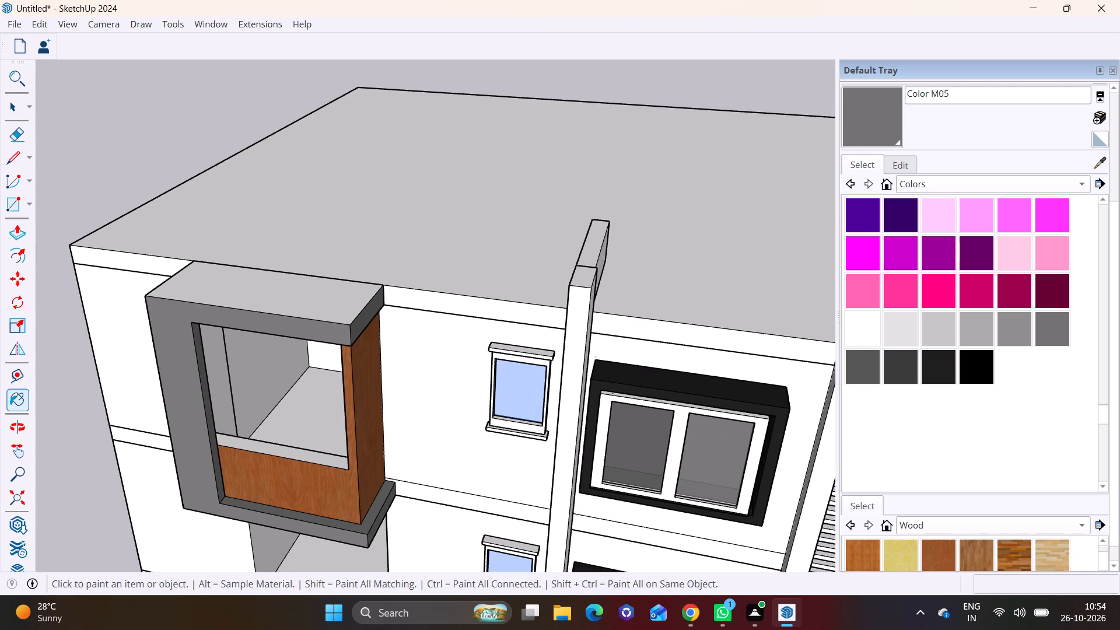
{"action": "left_click", "coordinate": [313, 456]}
{"action": "scroll", "coordinate": [313, 459], "scroll_direction": "down", "scroll_amount": 4}
{"action": "key", "text": "space"}
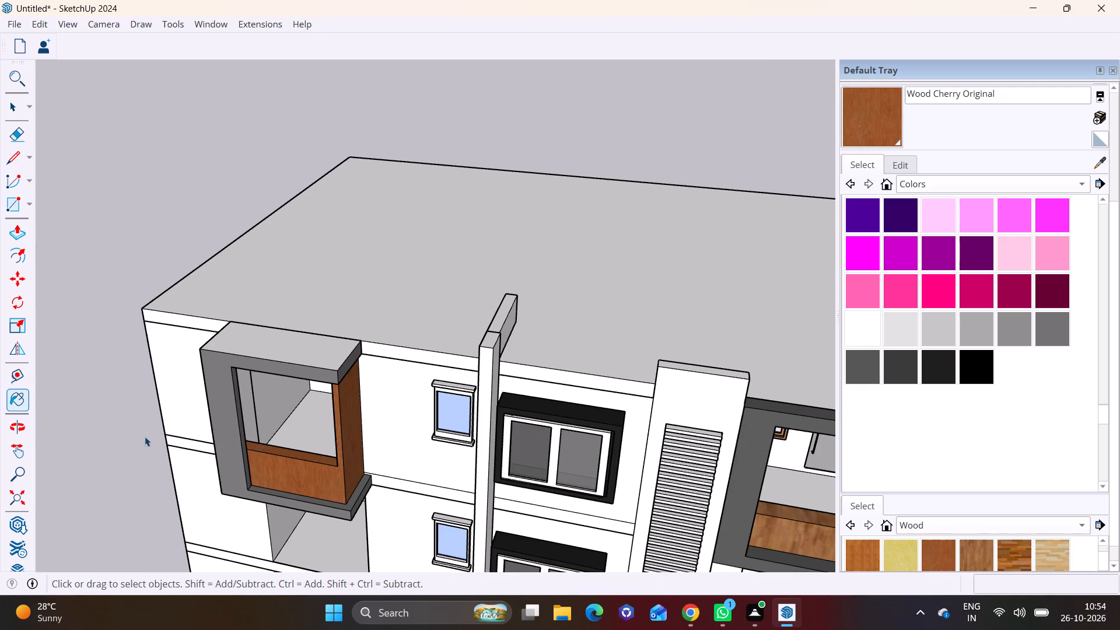
{"action": "left_click", "coordinate": [138, 433]}
Paint the frame's top face and its outer side face with Color M05 grey, leaving the existing material file unreplaced.
{"action": "middle_click_drag", "start_coordinate": [284, 470], "coordinate": [266, 533]}
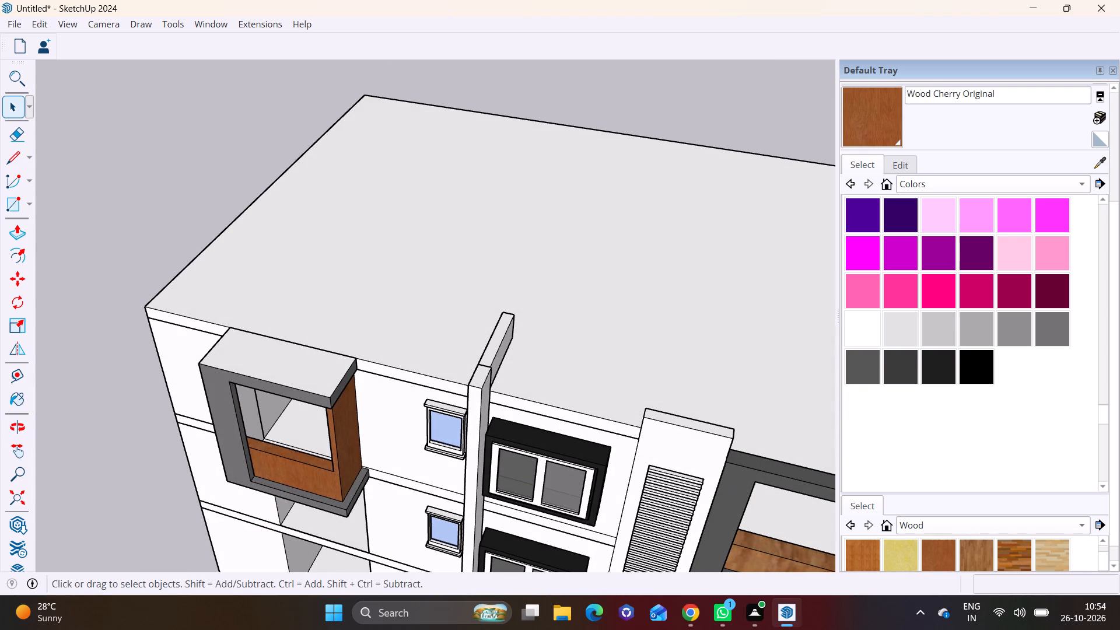
{"action": "left_click", "coordinate": [1044, 331]}
{"action": "left_click_drag", "start_coordinate": [860, 370], "coordinate": [848, 369]}
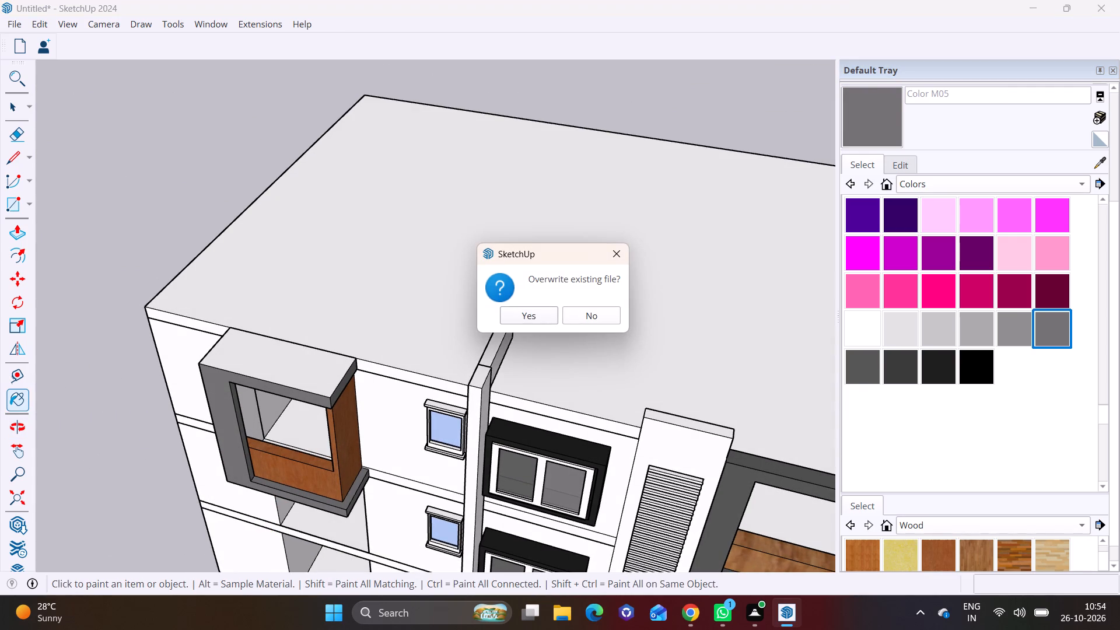
{"action": "left_click", "coordinate": [589, 309]}
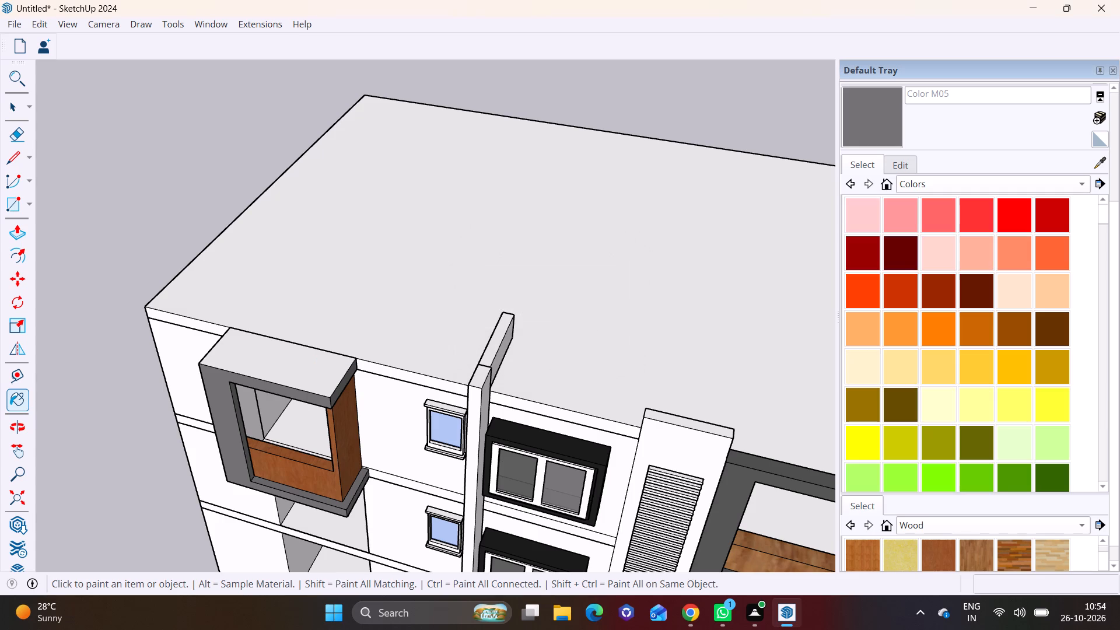
{"action": "left_click", "coordinate": [1100, 164]}
{"action": "left_click", "coordinate": [219, 391]}
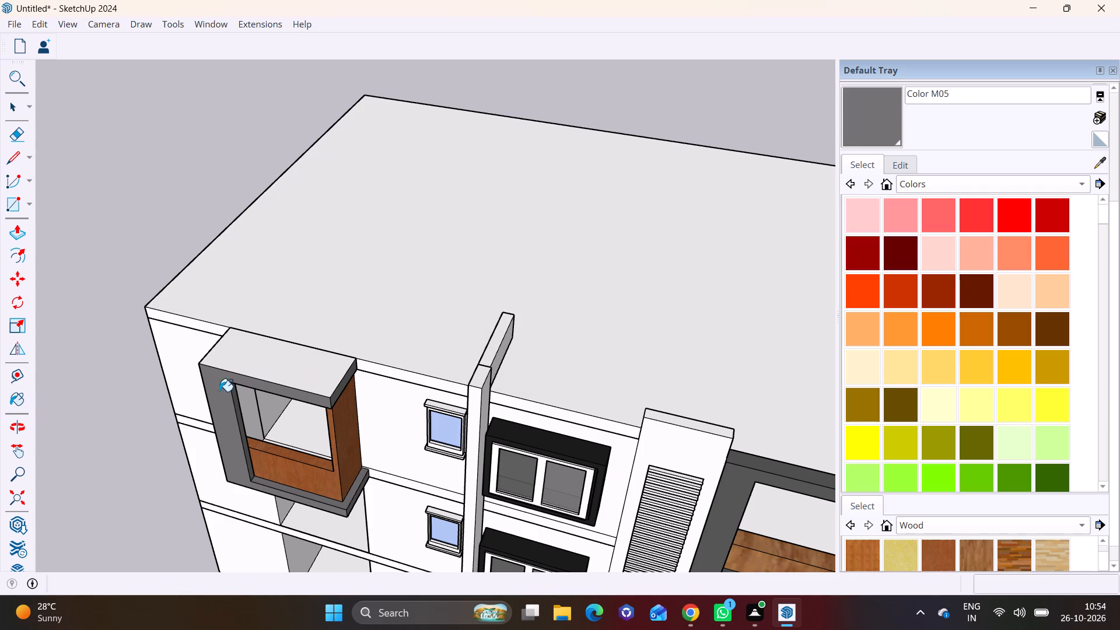
{"action": "left_click", "coordinate": [256, 361]}
{"action": "scroll", "coordinate": [266, 384], "scroll_direction": "down", "scroll_amount": 3}
{"action": "middle_click_drag", "start_coordinate": [289, 429], "coordinate": [715, 315]}
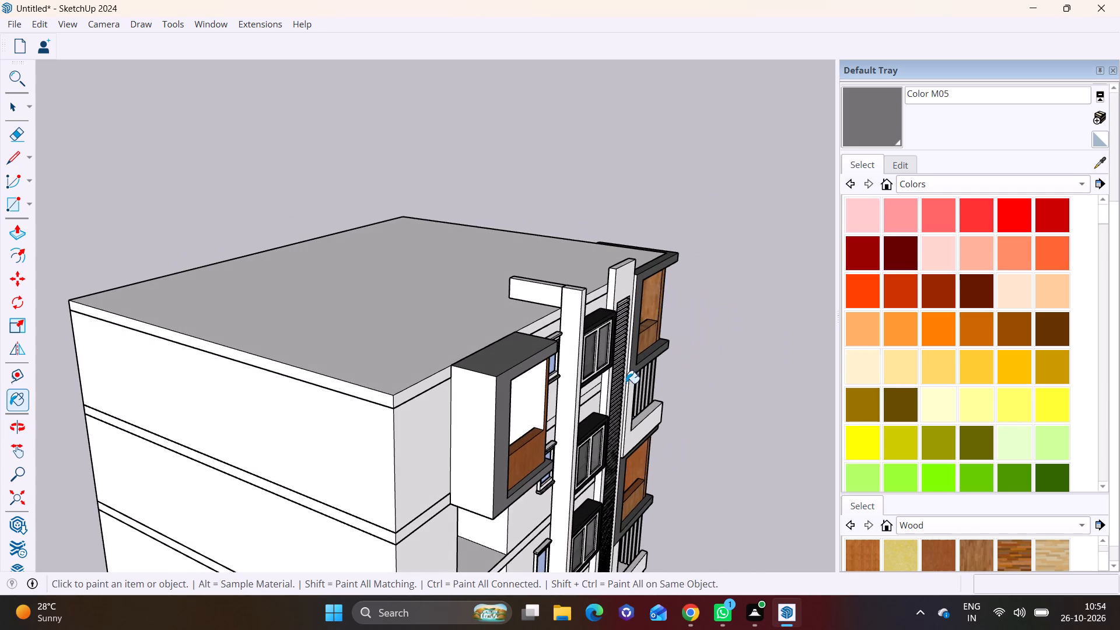
{"action": "left_click", "coordinate": [470, 436]}
{"action": "middle_click_drag", "start_coordinate": [489, 440], "coordinate": [166, 348]}
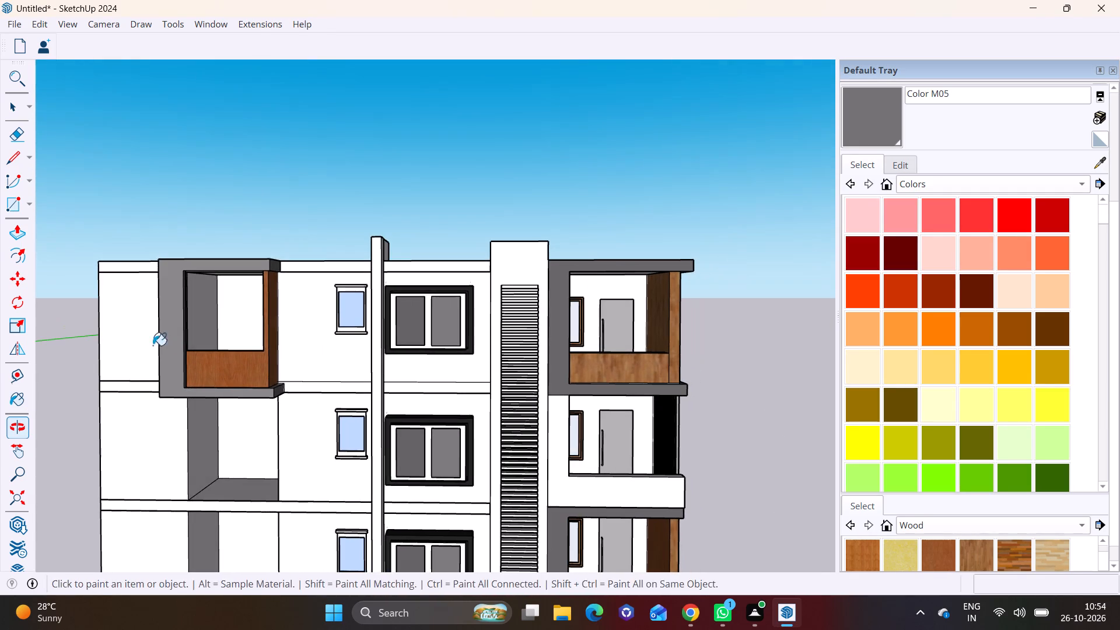
{"action": "key", "text": "space"}
{"action": "left_click", "coordinate": [61, 347]}
Examine the open bays and floor bands on the storeys below the grey frame from several angles.
{"action": "scroll", "coordinate": [164, 350], "scroll_direction": "down", "scroll_amount": 3}
{"action": "middle_click_drag", "start_coordinate": [191, 344], "coordinate": [271, 344], "text": "shift"}
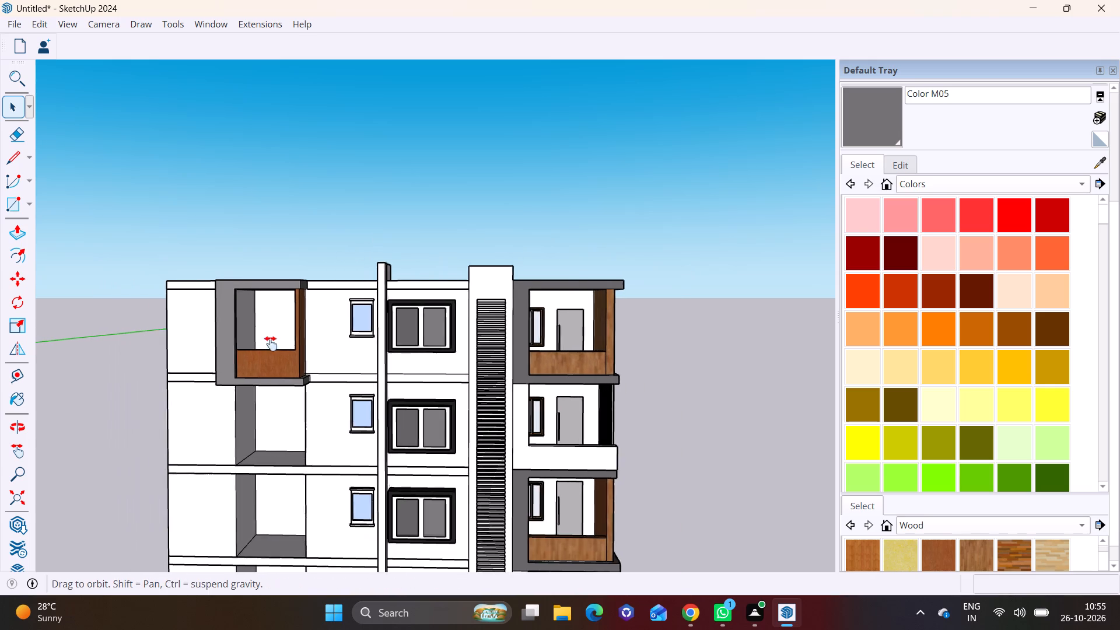
{"action": "middle_click_drag", "start_coordinate": [271, 344], "coordinate": [376, 328], "text": "shift"}
{"action": "middle_click_drag", "start_coordinate": [399, 387], "coordinate": [369, 332], "text": "shift"}
{"action": "scroll", "coordinate": [359, 373], "scroll_direction": "up", "scroll_amount": 1, "text": "shift"}
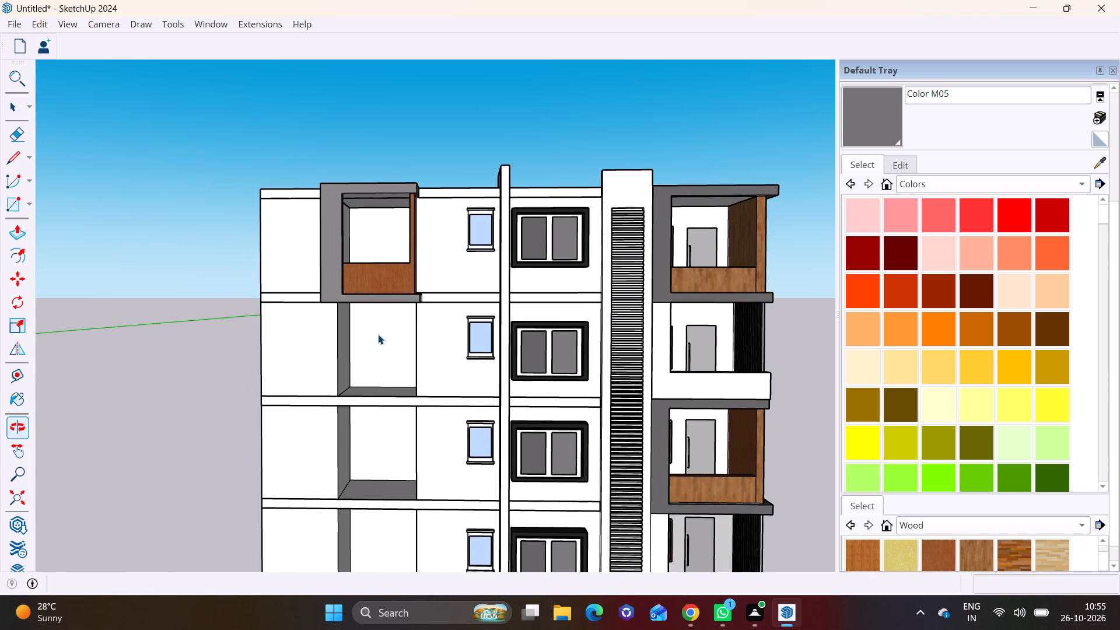
{"action": "scroll", "coordinate": [380, 363], "scroll_direction": "up", "scroll_amount": 4}
{"action": "middle_click_drag", "start_coordinate": [380, 367], "coordinate": [228, 365]}
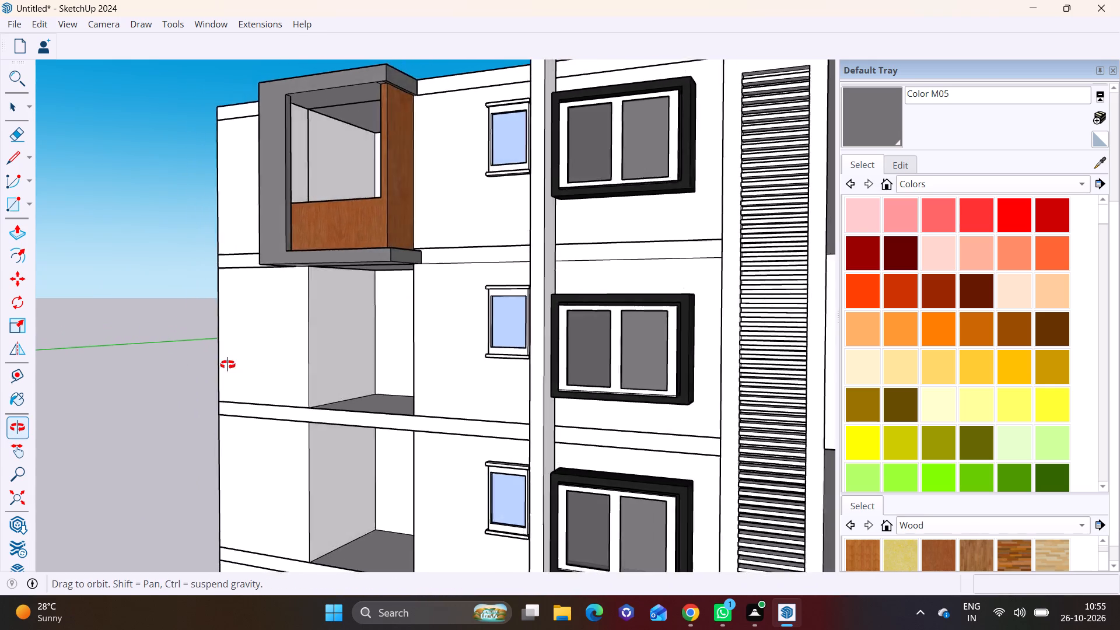
{"action": "middle_click_drag", "start_coordinate": [228, 365], "coordinate": [243, 402]}
{"action": "scroll", "coordinate": [379, 233], "scroll_direction": "up", "scroll_amount": 1}
{"action": "scroll", "coordinate": [318, 372], "scroll_direction": "down", "scroll_amount": 1}
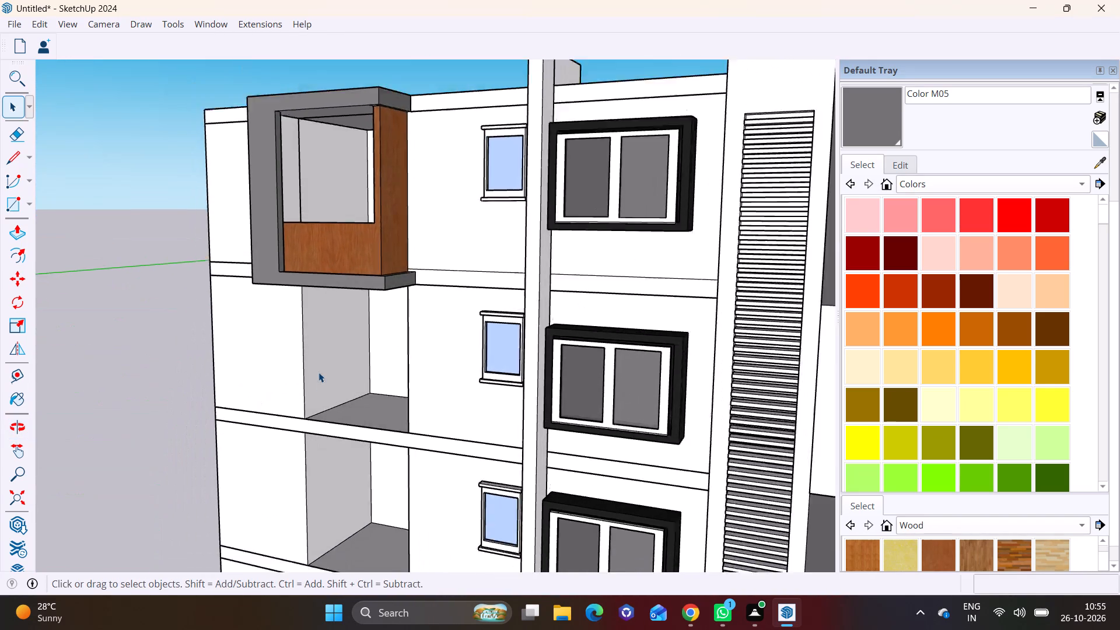
{"action": "scroll", "coordinate": [318, 372], "scroll_direction": "down", "scroll_amount": 7}
{"action": "scroll", "coordinate": [330, 379], "scroll_direction": "up", "scroll_amount": 2}
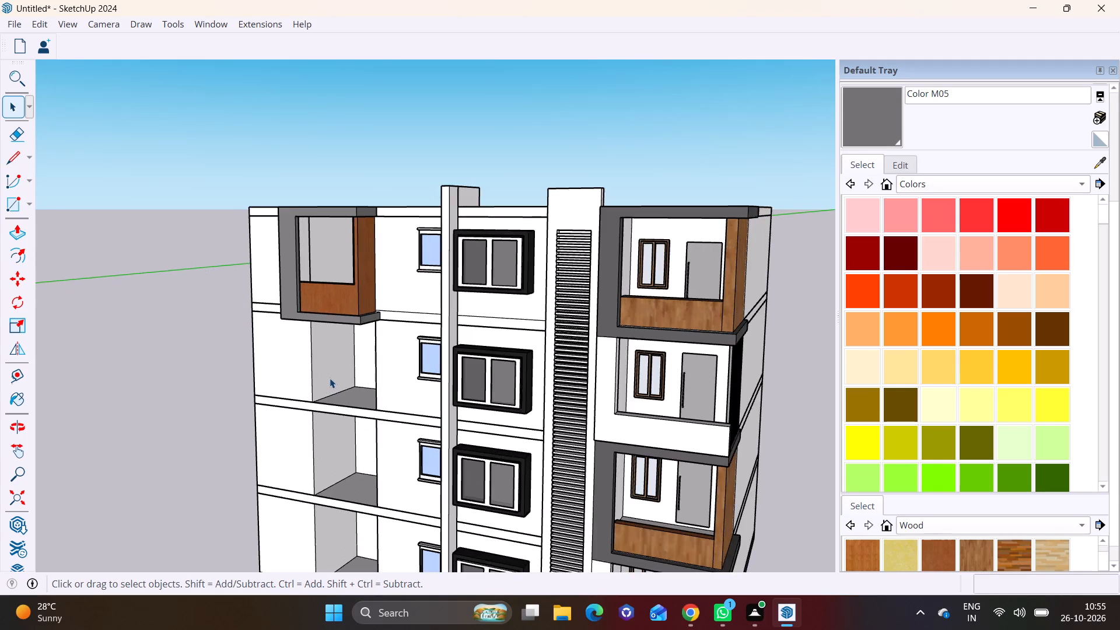
{"action": "scroll", "coordinate": [330, 378], "scroll_direction": "up", "scroll_amount": 3}
{"action": "middle_click_drag", "start_coordinate": [334, 379], "coordinate": [316, 366]}
{"action": "scroll", "coordinate": [325, 378], "scroll_direction": "up", "scroll_amount": 1, "text": "shift"}
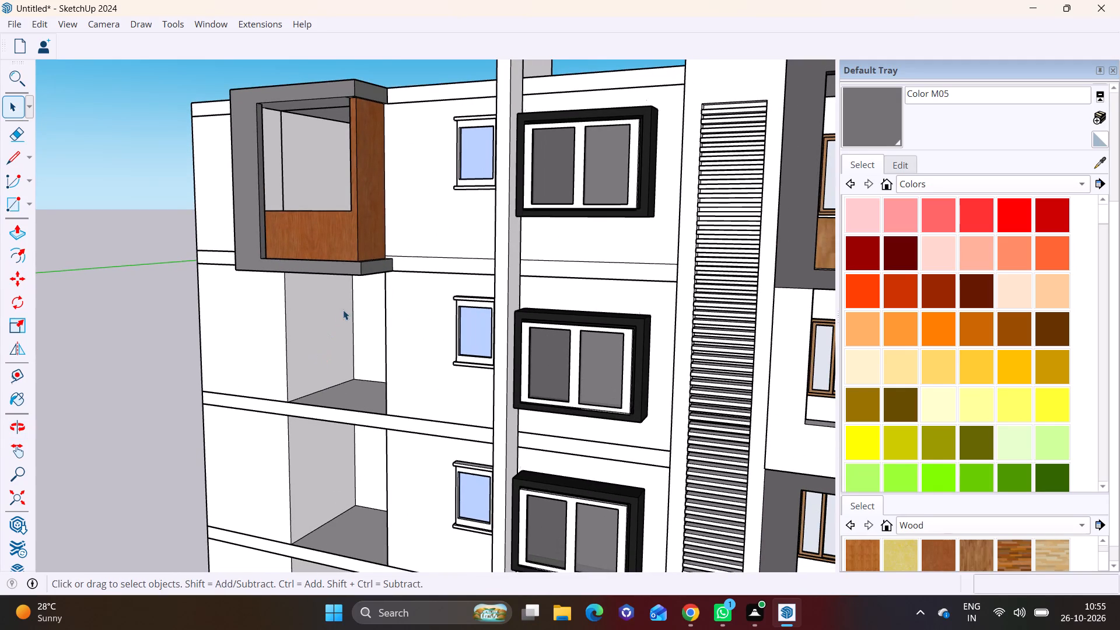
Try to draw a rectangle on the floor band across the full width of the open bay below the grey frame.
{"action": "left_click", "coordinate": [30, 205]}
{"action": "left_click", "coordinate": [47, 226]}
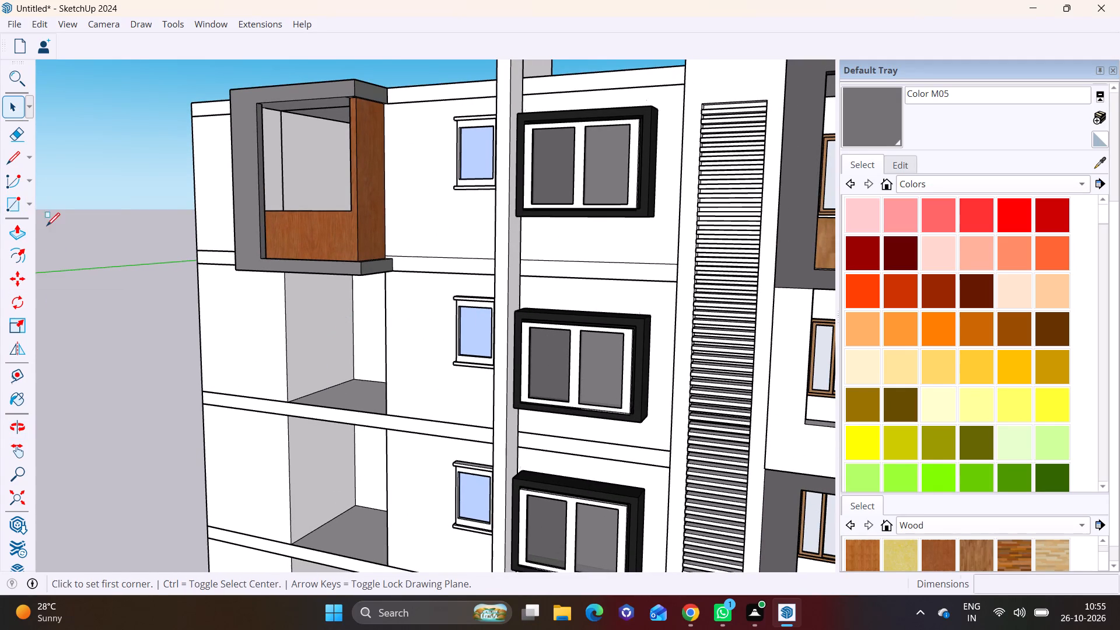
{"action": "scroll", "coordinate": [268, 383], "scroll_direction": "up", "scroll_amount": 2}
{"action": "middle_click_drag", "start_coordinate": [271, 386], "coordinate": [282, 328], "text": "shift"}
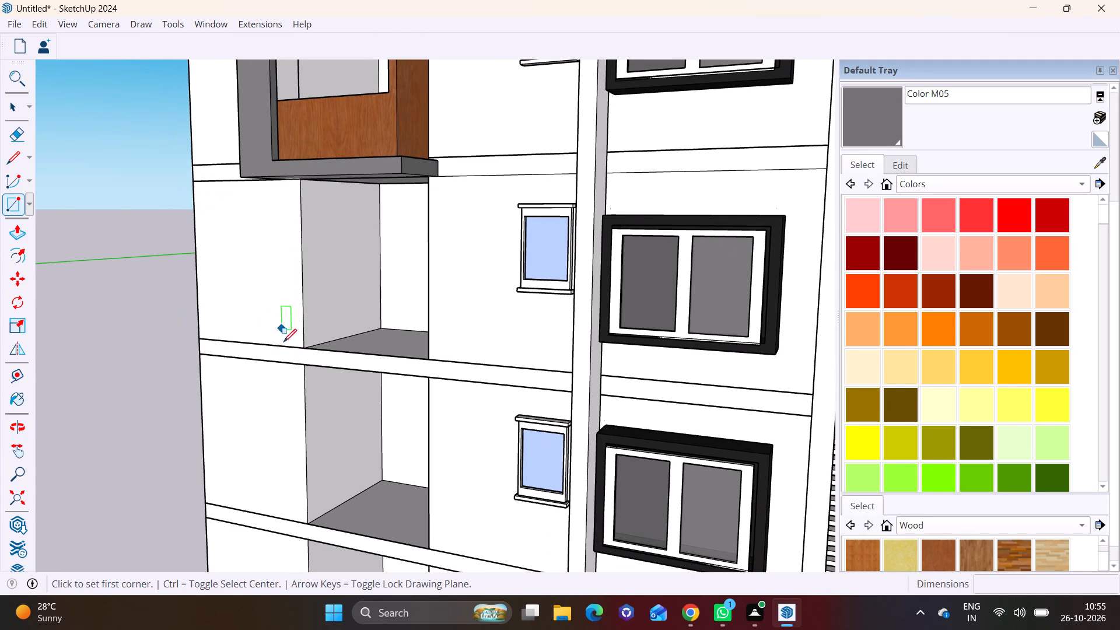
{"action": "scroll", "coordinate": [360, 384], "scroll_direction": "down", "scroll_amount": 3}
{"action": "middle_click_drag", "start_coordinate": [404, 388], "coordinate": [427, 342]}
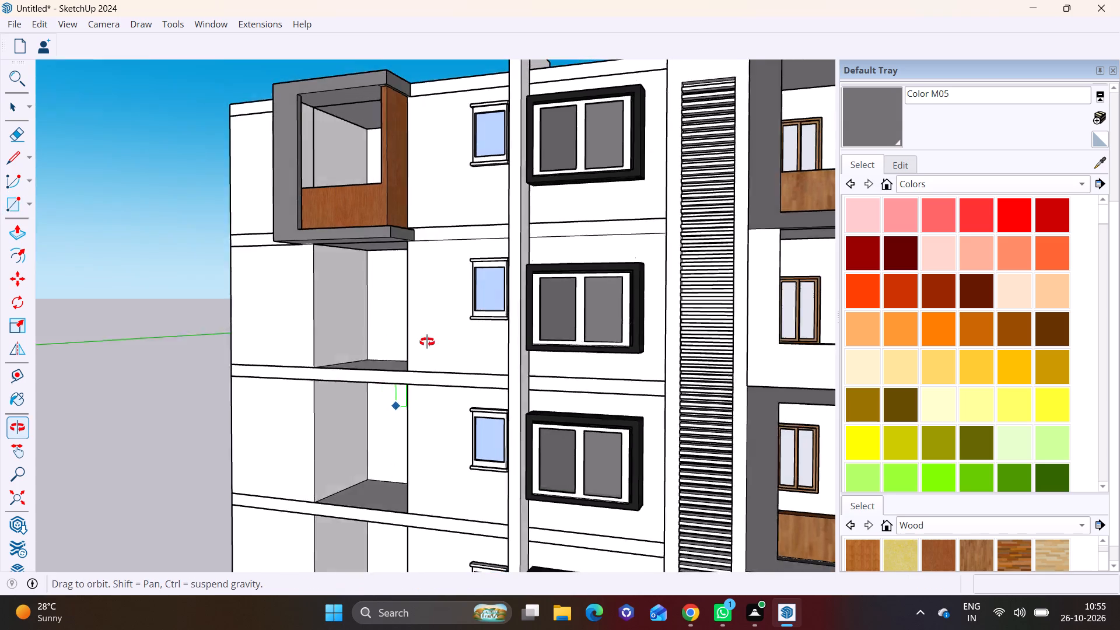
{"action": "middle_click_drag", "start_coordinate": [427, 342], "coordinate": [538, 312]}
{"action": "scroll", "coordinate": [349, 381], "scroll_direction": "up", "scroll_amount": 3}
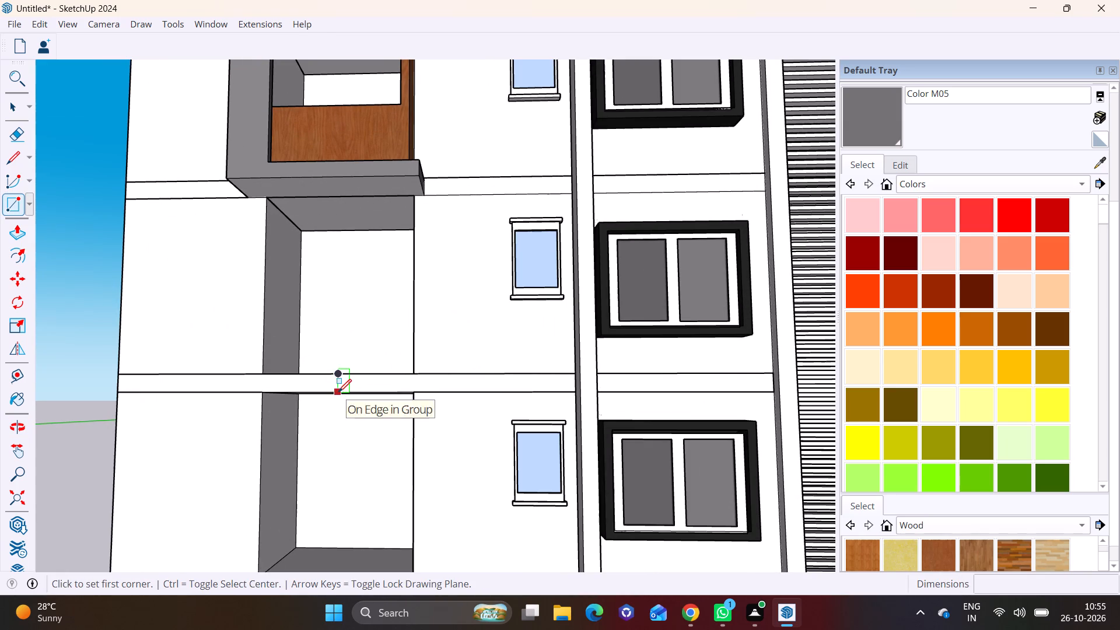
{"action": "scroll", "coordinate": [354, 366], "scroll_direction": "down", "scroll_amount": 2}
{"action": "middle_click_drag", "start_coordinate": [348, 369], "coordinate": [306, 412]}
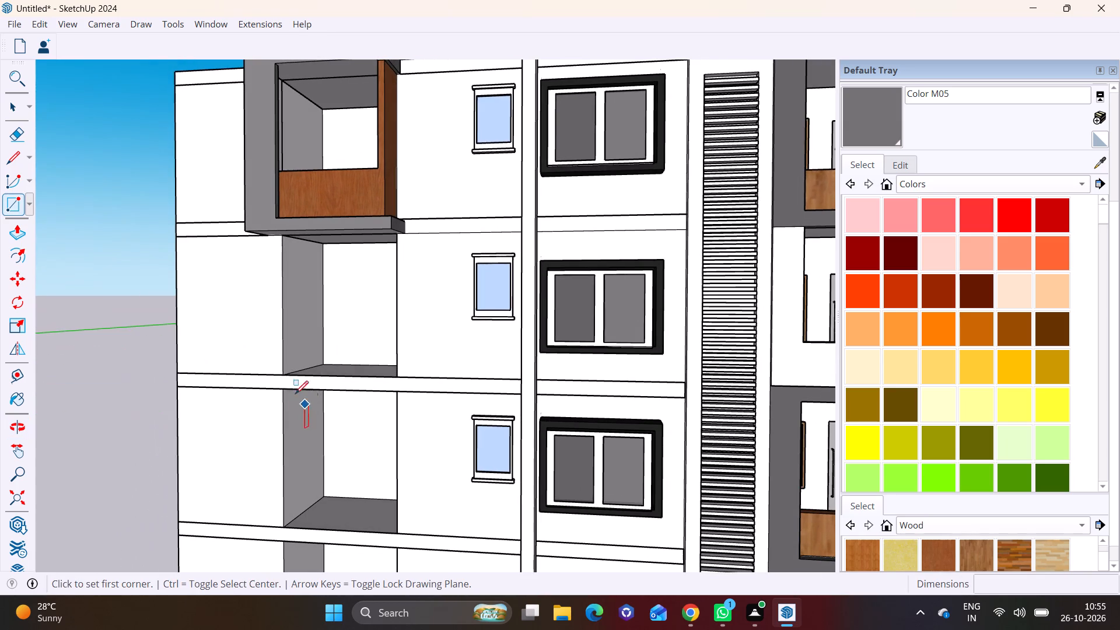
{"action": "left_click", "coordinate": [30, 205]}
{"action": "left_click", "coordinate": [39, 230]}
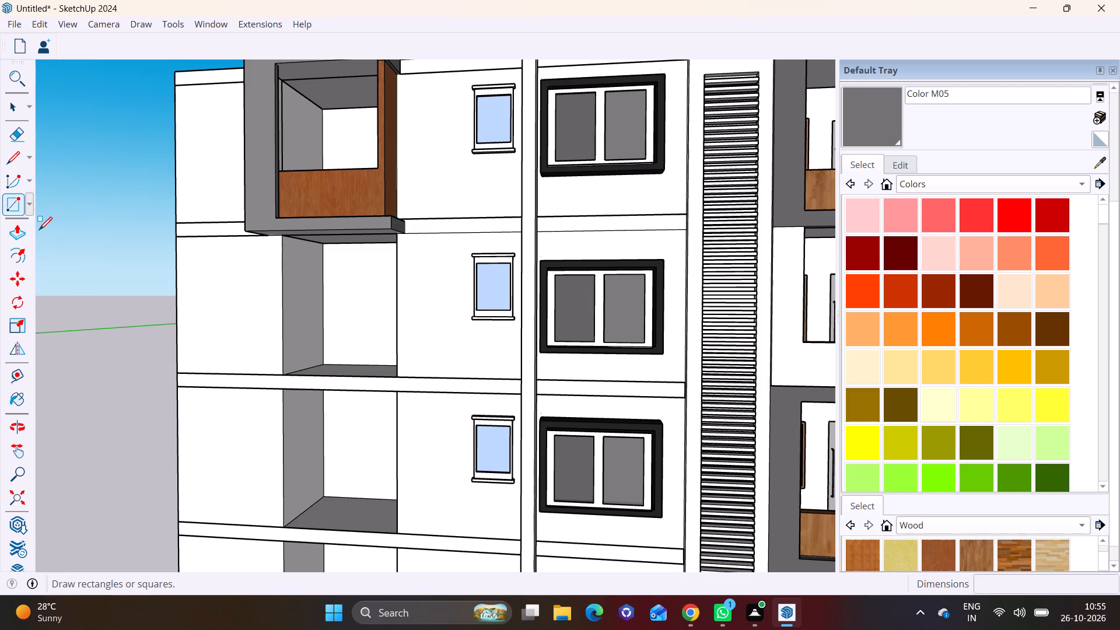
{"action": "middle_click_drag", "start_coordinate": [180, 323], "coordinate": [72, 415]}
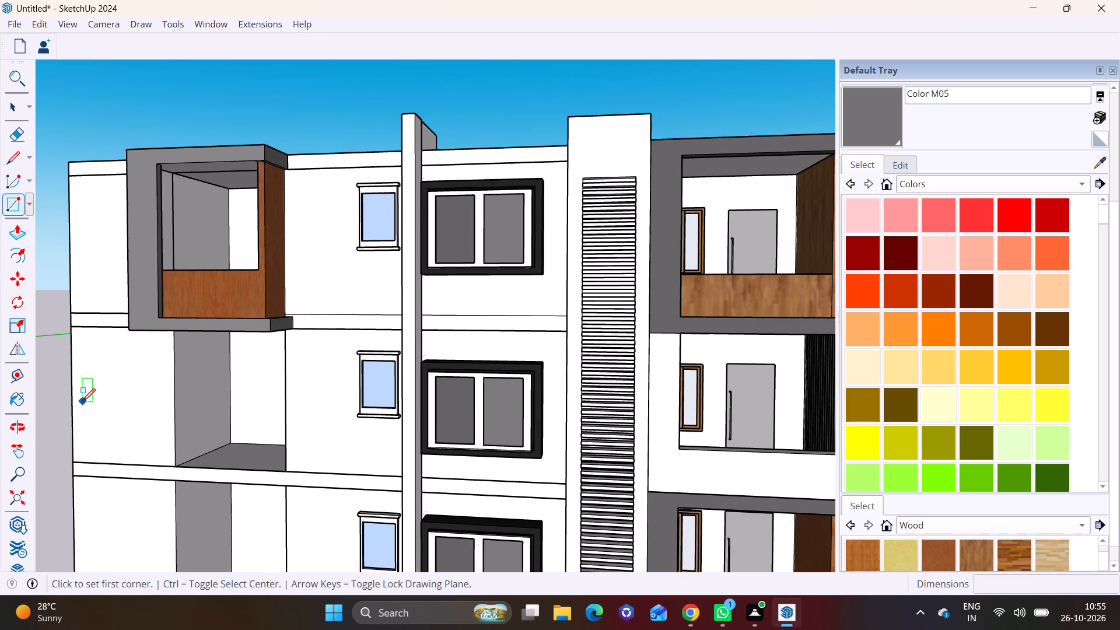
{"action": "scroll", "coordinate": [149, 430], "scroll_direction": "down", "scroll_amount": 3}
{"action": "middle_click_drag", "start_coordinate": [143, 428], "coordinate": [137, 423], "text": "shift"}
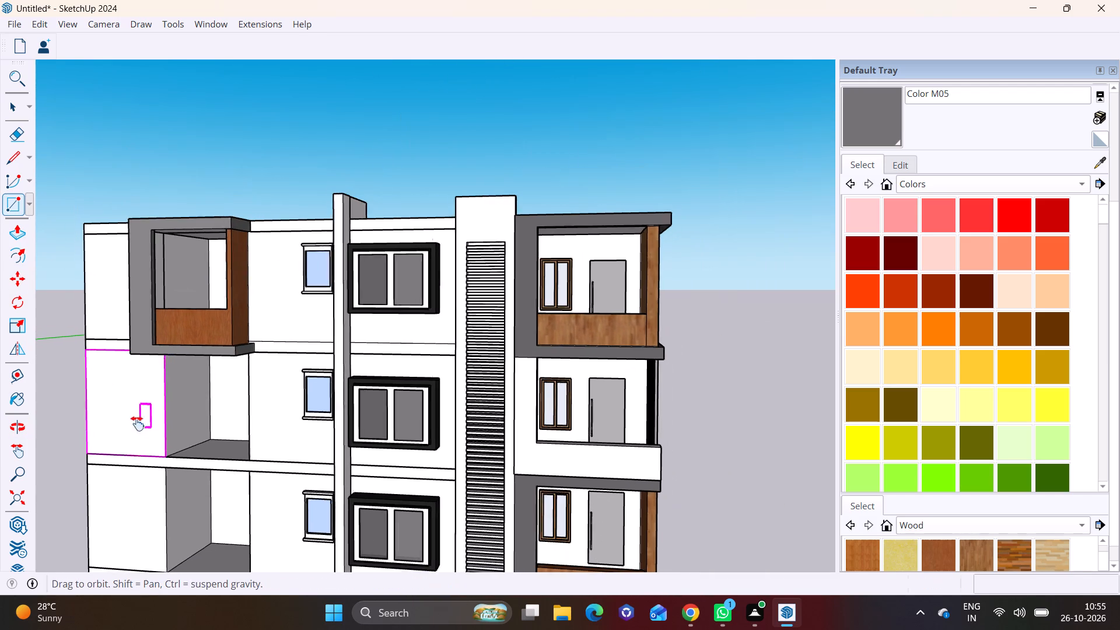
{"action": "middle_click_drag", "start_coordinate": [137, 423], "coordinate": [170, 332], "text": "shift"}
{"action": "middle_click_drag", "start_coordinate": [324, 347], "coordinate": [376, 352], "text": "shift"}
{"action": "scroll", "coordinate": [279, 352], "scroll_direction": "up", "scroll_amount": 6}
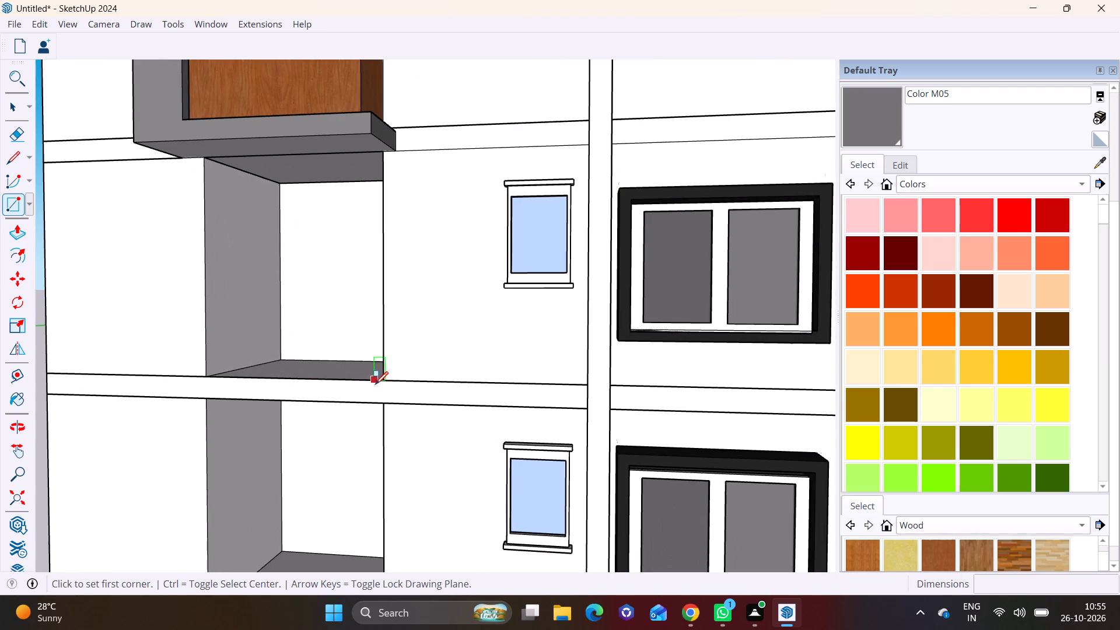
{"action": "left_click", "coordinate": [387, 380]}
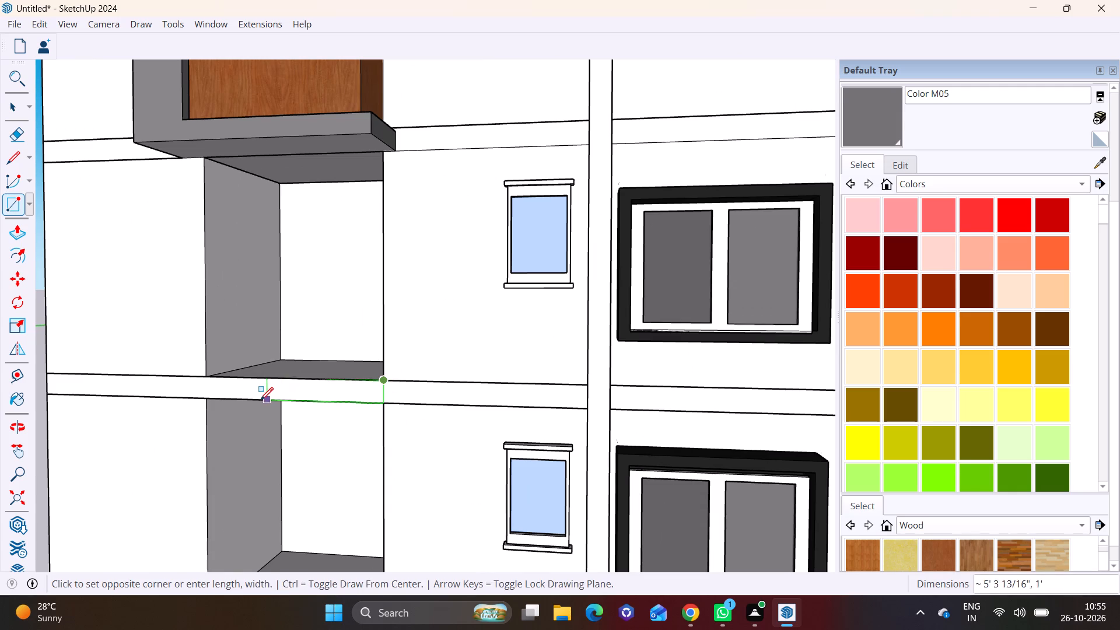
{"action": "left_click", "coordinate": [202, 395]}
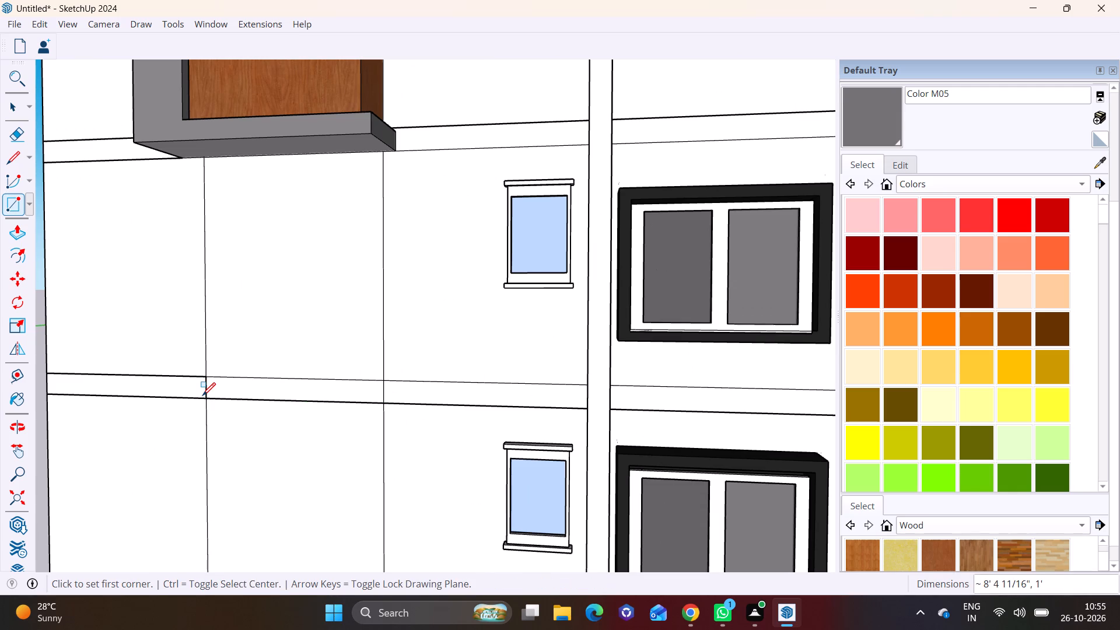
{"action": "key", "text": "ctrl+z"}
Draw a rectangle over part of the floor band at the open bay and extrude it outward about 2' 9 5/8".
{"action": "left_click", "coordinate": [386, 382]}
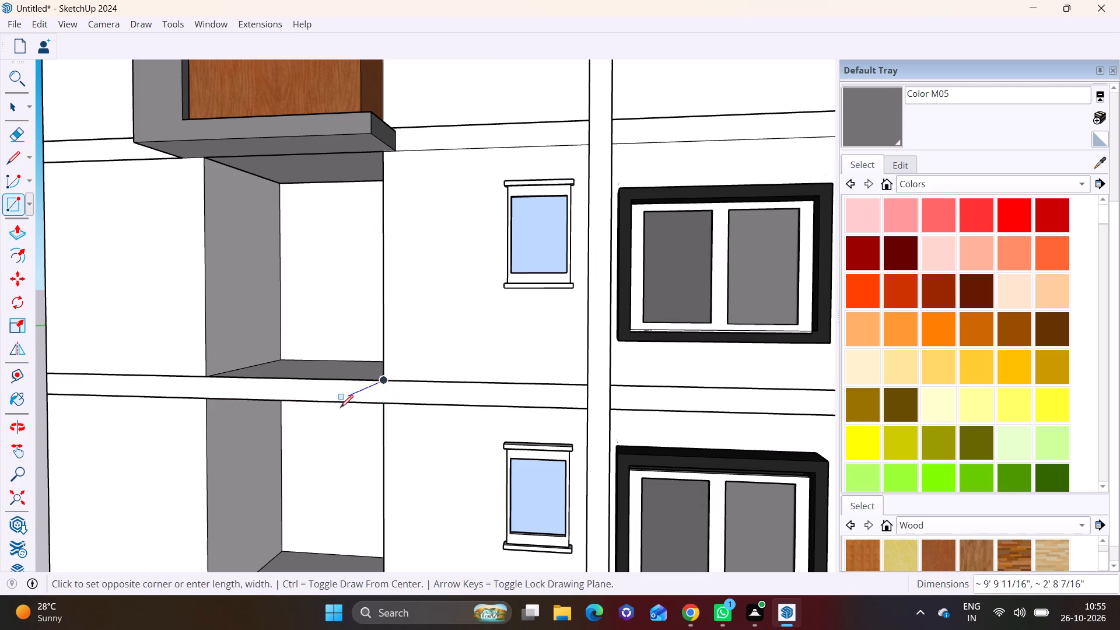
{"action": "left_click", "coordinate": [309, 402]}
{"action": "key", "text": "space"}
{"action": "left_click", "coordinate": [346, 387]}
{"action": "middle_click_drag", "start_coordinate": [351, 386], "coordinate": [175, 438]}
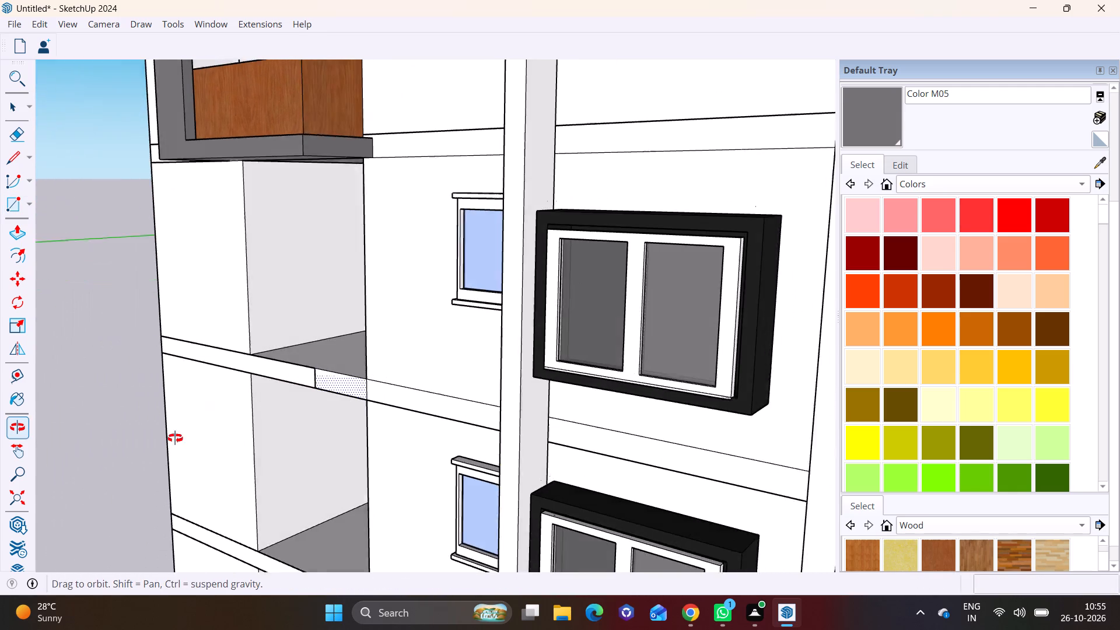
{"action": "middle_click_drag", "start_coordinate": [175, 438], "coordinate": [174, 438]}
{"action": "left_click", "coordinate": [19, 237]}
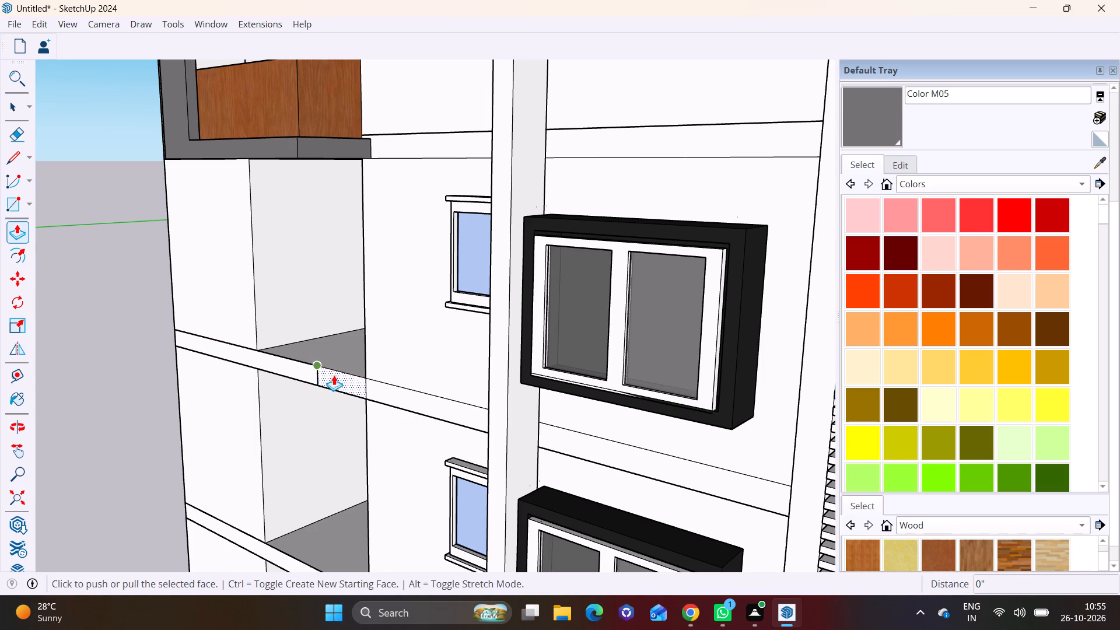
{"action": "left_click", "coordinate": [340, 376]}
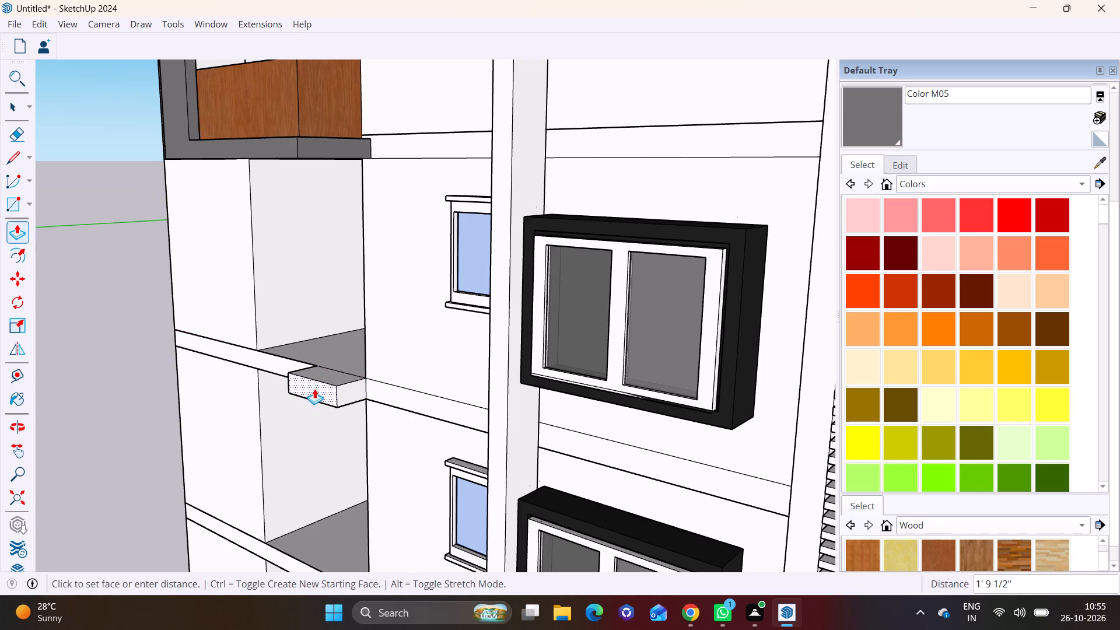
{"action": "left_click", "coordinate": [297, 392]}
Extend the projecting block's end face along the floor band to align with the outer side of the grey frame above.
{"action": "scroll", "coordinate": [330, 384], "scroll_direction": "down", "scroll_amount": 3}
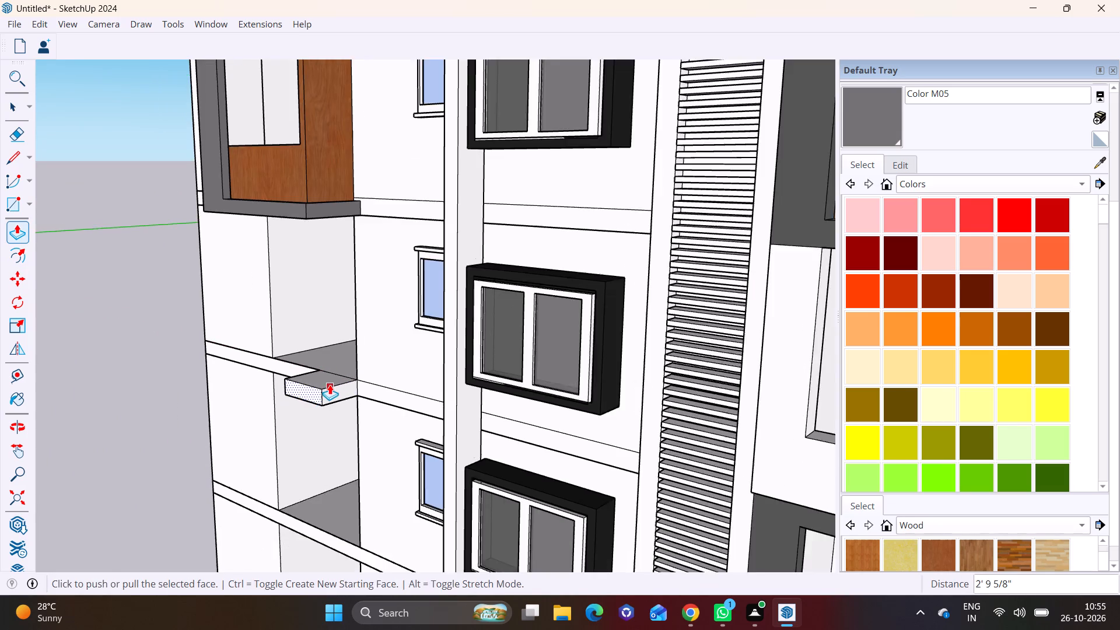
{"action": "scroll", "coordinate": [330, 384], "scroll_direction": "down", "scroll_amount": 4}
{"action": "middle_click_drag", "start_coordinate": [310, 412], "coordinate": [584, 400]}
{"action": "middle_click_drag", "start_coordinate": [201, 440], "coordinate": [402, 409]}
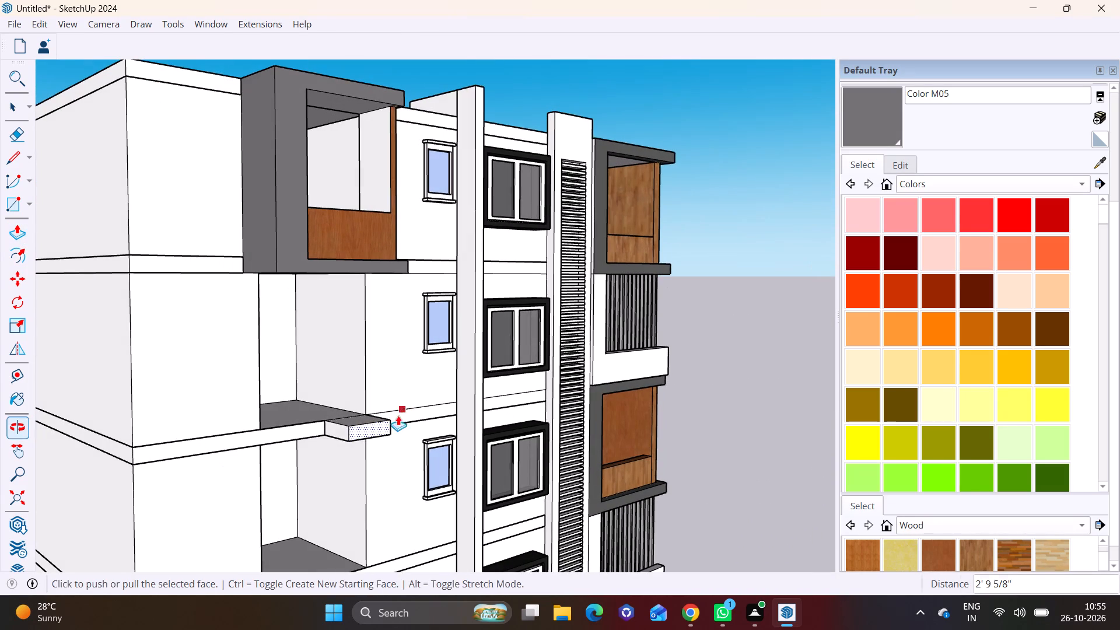
{"action": "key", "text": "space"}
{"action": "left_click", "coordinate": [333, 432]}
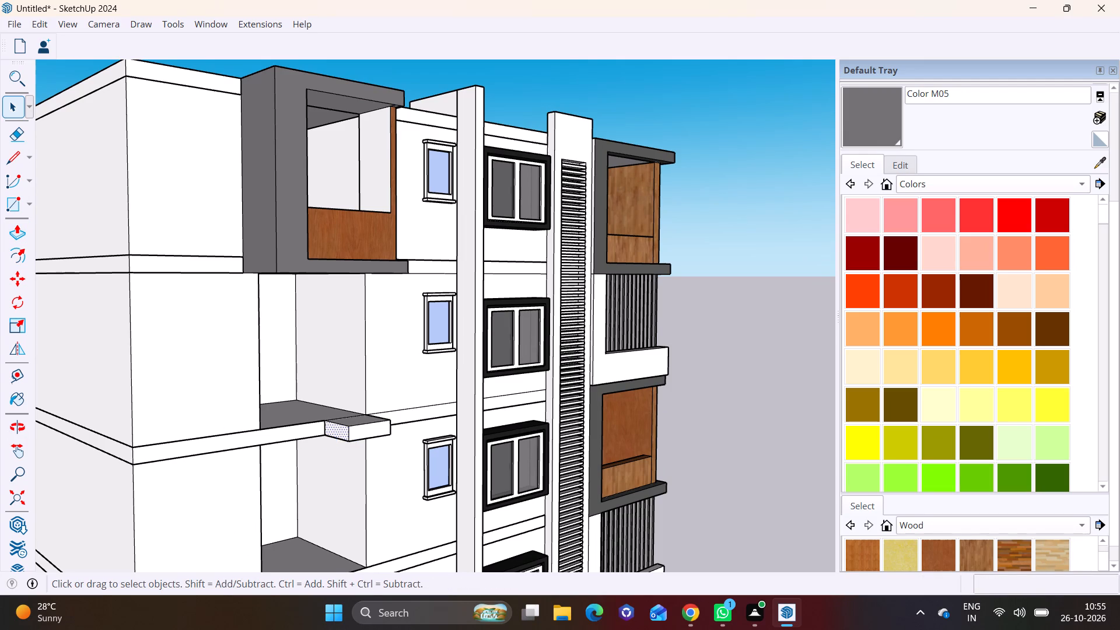
{"action": "left_click", "coordinate": [11, 236]}
{"action": "left_click", "coordinate": [335, 426]}
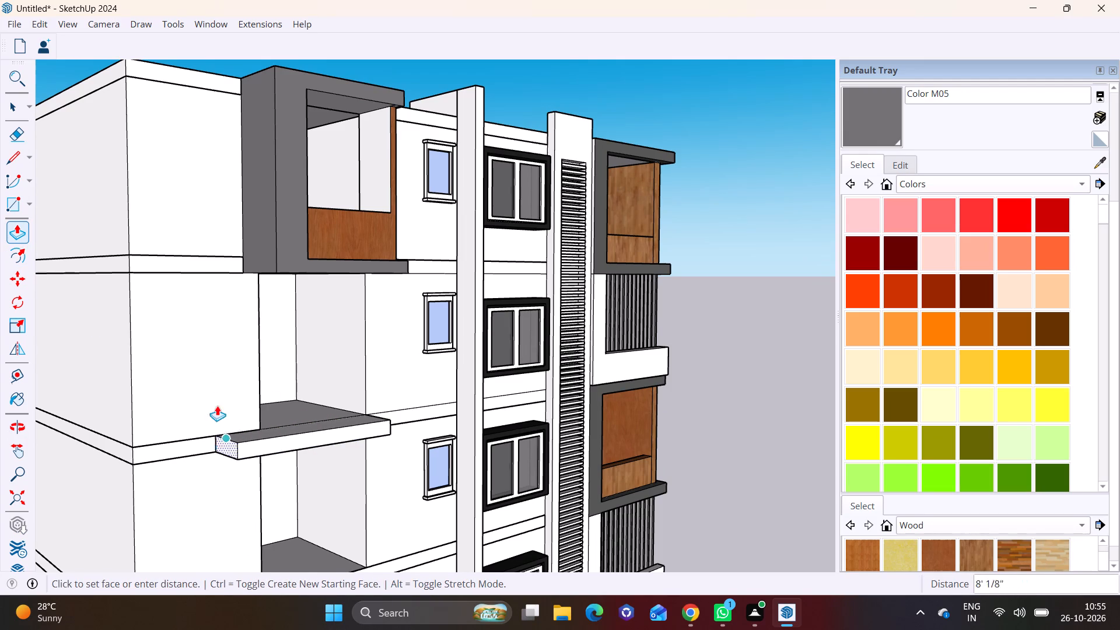
{"action": "left_click", "coordinate": [251, 269]}
Draw a rectangle about 1' 9/16" by 2' 9 5/8" on the projecting slab's underside at its outer end.
{"action": "middle_click_drag", "start_coordinate": [282, 468], "coordinate": [199, 306]}
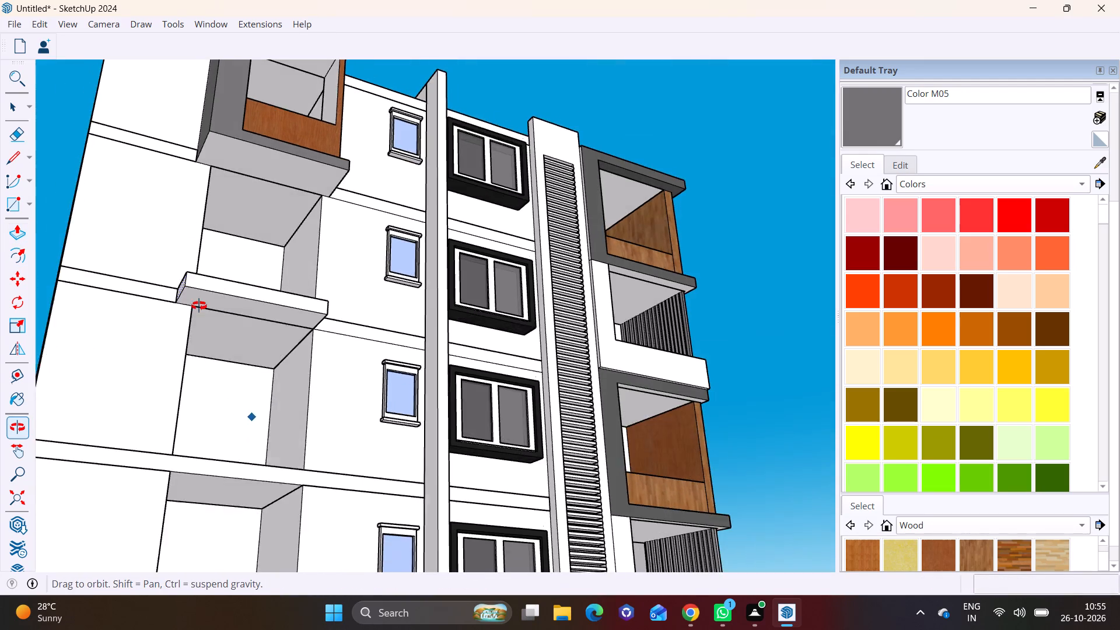
{"action": "middle_click_drag", "start_coordinate": [199, 306], "coordinate": [199, 302]}
{"action": "middle_click_drag", "start_coordinate": [178, 341], "coordinate": [295, 456], "text": "shift"}
{"action": "middle_click_drag", "start_coordinate": [304, 429], "coordinate": [286, 346]}
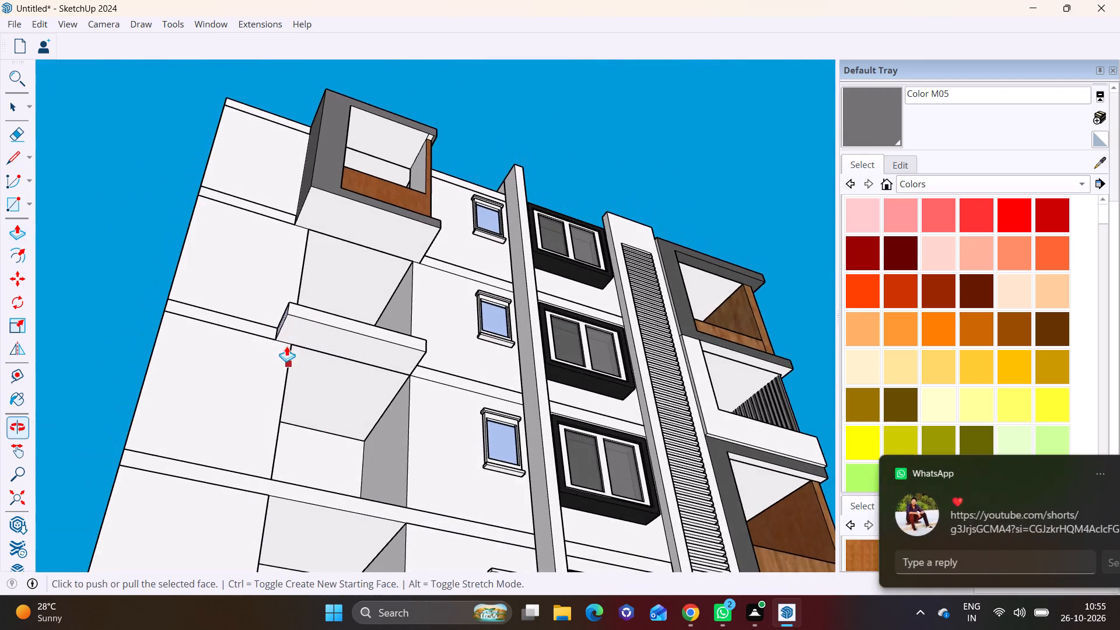
{"action": "scroll", "coordinate": [288, 356], "scroll_direction": "up", "scroll_amount": 3}
{"action": "middle_click_drag", "start_coordinate": [288, 356], "coordinate": [247, 423], "text": "shift"}
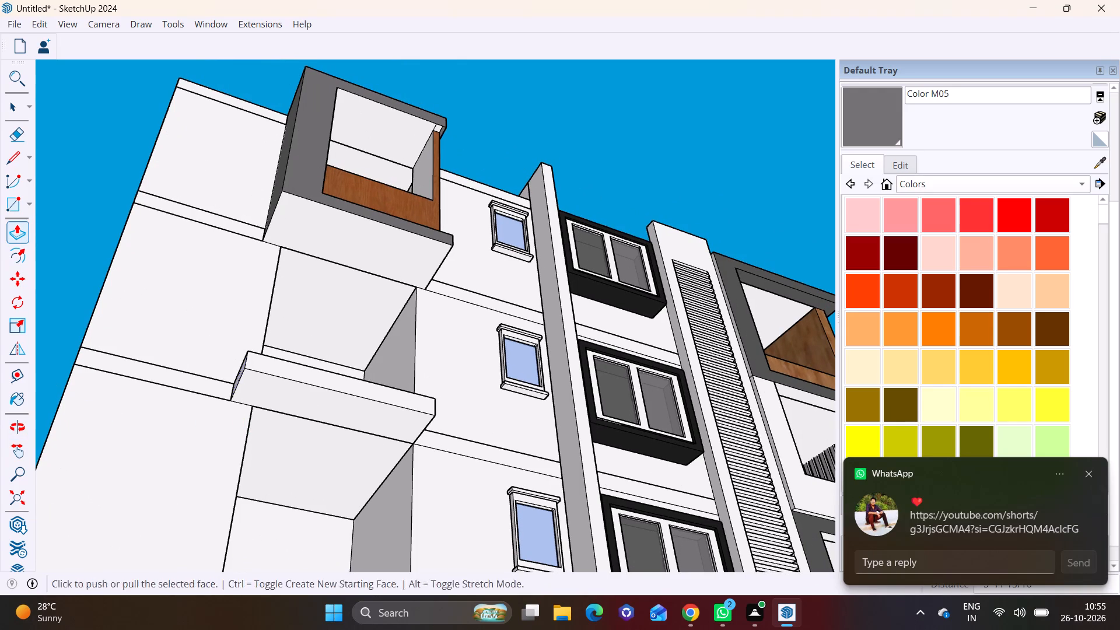
{"action": "left_click", "coordinate": [32, 202]}
{"action": "left_click", "coordinate": [40, 228]}
{"action": "scroll", "coordinate": [222, 398], "scroll_direction": "up", "scroll_amount": 4}
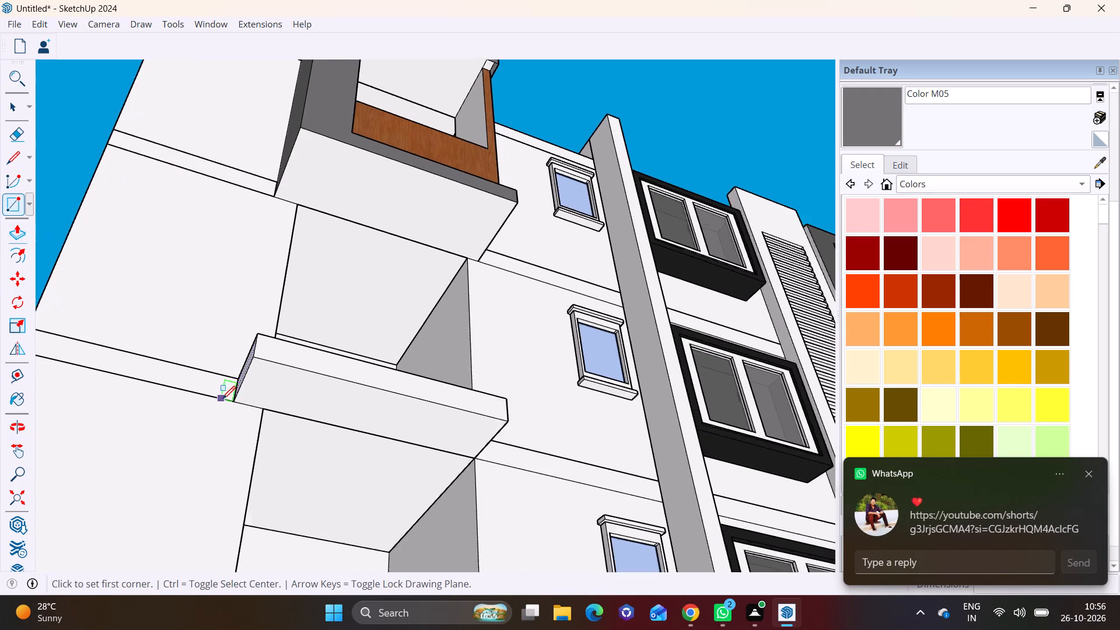
{"action": "scroll", "coordinate": [222, 399], "scroll_direction": "up", "scroll_amount": 2}
{"action": "left_click", "coordinate": [243, 403]}
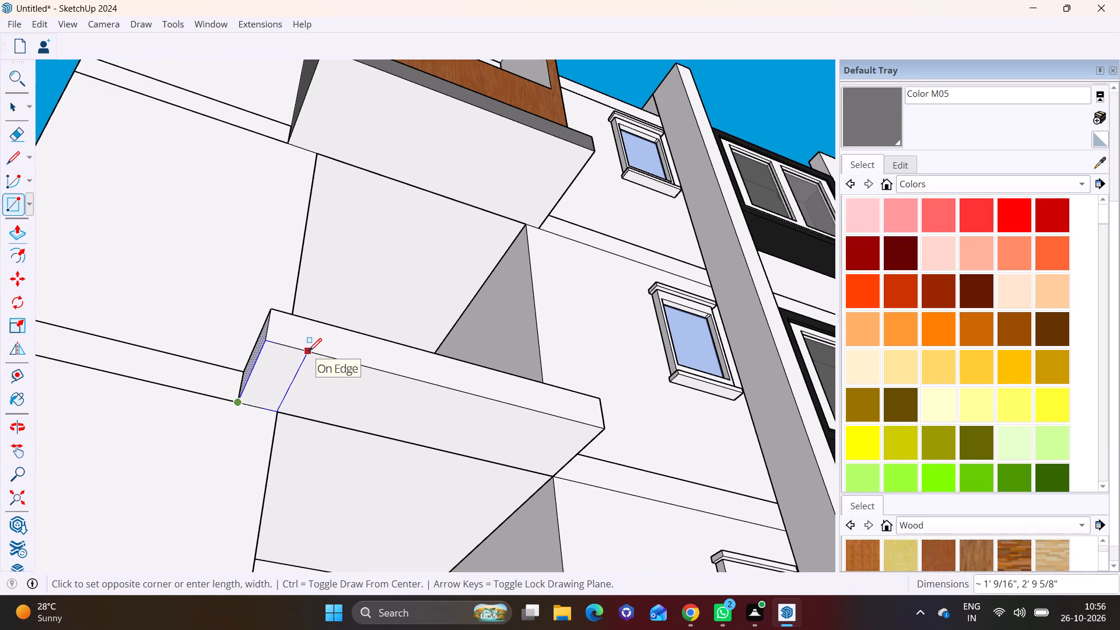
{"action": "left_click", "coordinate": [309, 351]}
Extrude the underside rectangle downward 11' to form a vertical side leg reaching the floor band below.
{"action": "key", "text": "space"}
{"action": "left_click", "coordinate": [282, 372]}
{"action": "left_click", "coordinate": [9, 229]}
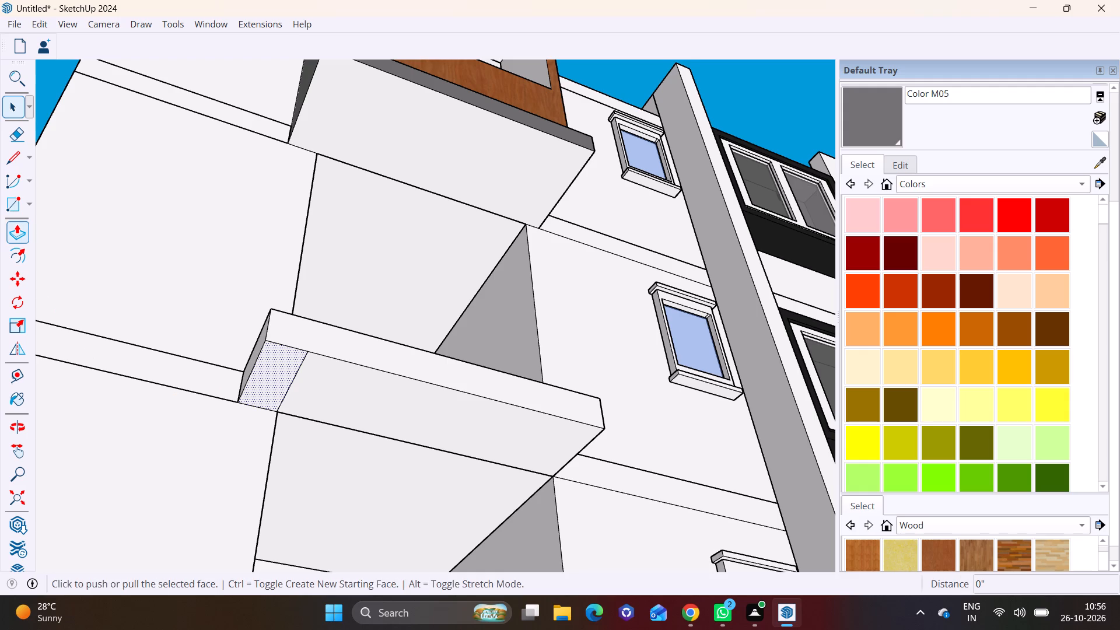
{"action": "left_click", "coordinate": [267, 369]}
{"action": "scroll", "coordinate": [260, 430], "scroll_direction": "down", "scroll_amount": 4}
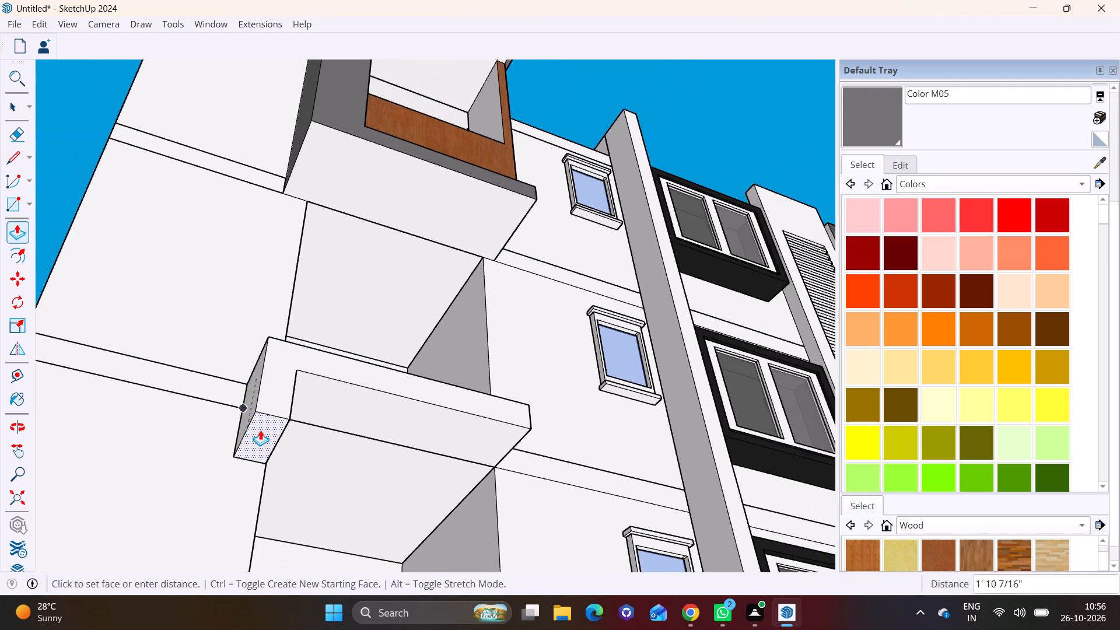
{"action": "scroll", "coordinate": [260, 430], "scroll_direction": "down", "scroll_amount": 5}
{"action": "middle_click_drag", "start_coordinate": [260, 432], "coordinate": [283, 261], "text": "shift"}
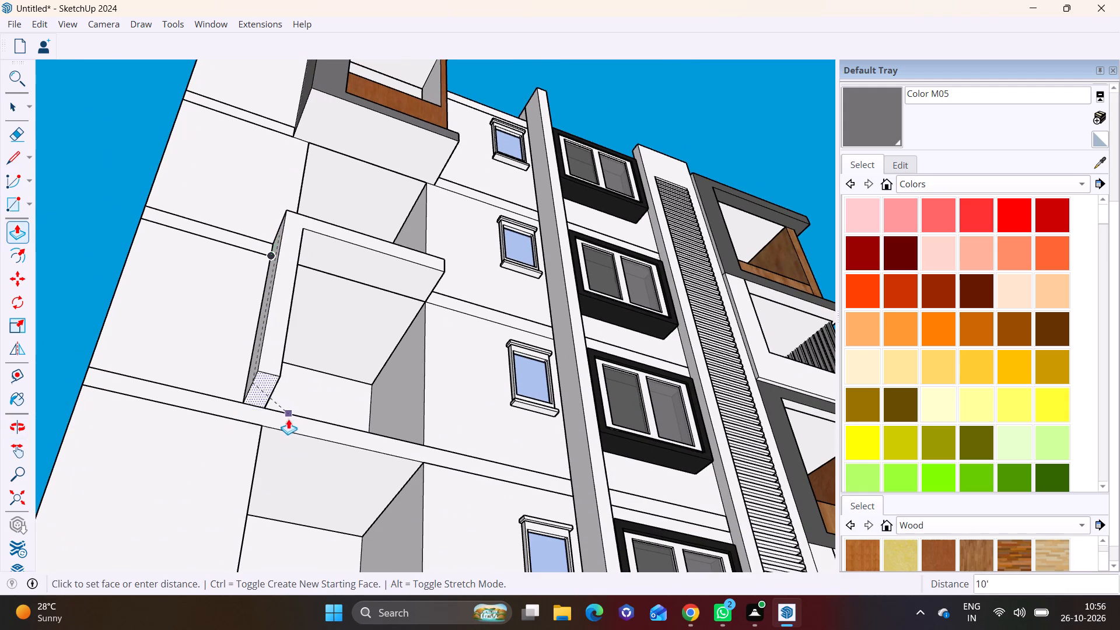
{"action": "left_click", "coordinate": [300, 433]}
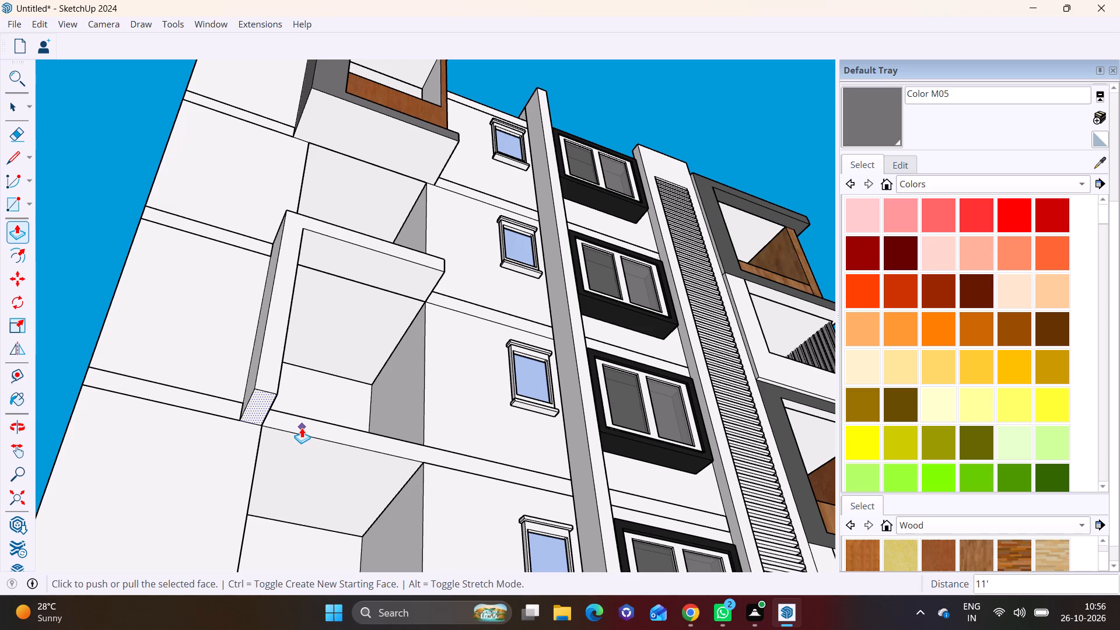
Draw a rectangle about 1' 1/16" by 2' 9 5/8" on the vertical leg's inner side, at its bottom end along the floor band.
{"action": "middle_click_drag", "start_coordinate": [281, 421], "coordinate": [187, 467]}
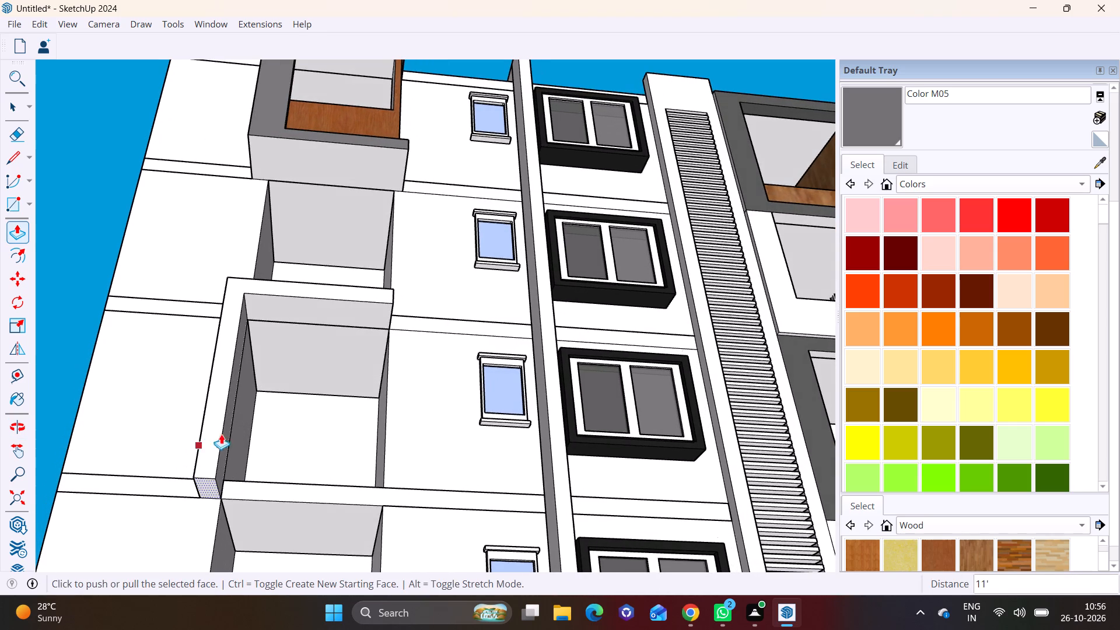
{"action": "middle_click_drag", "start_coordinate": [243, 416], "coordinate": [137, 442]}
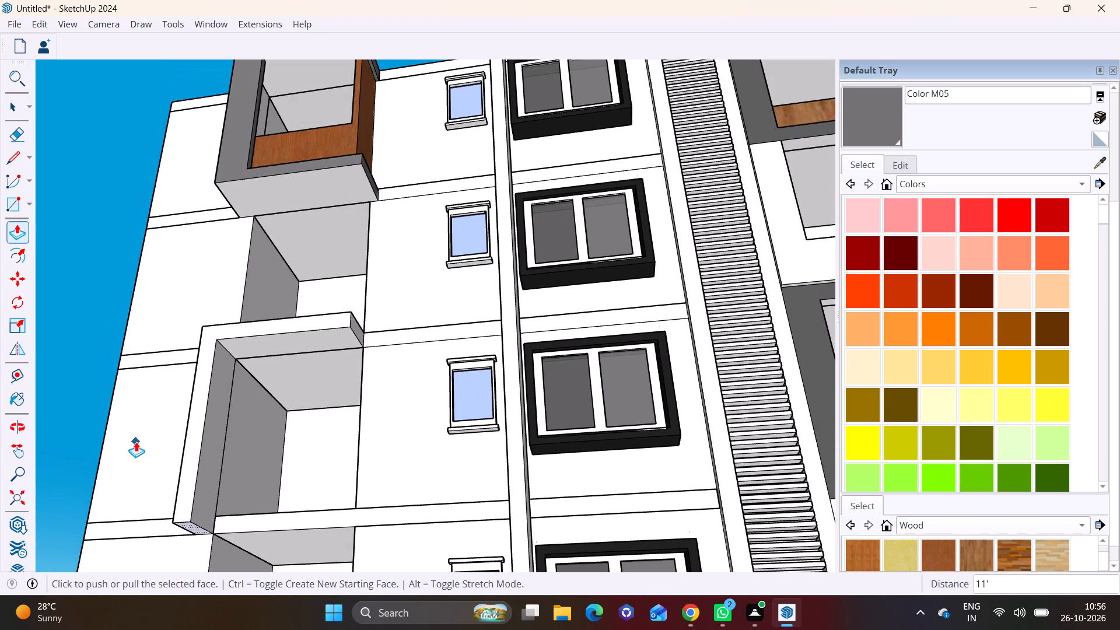
{"action": "middle_click_drag", "start_coordinate": [133, 443], "coordinate": [130, 443]}
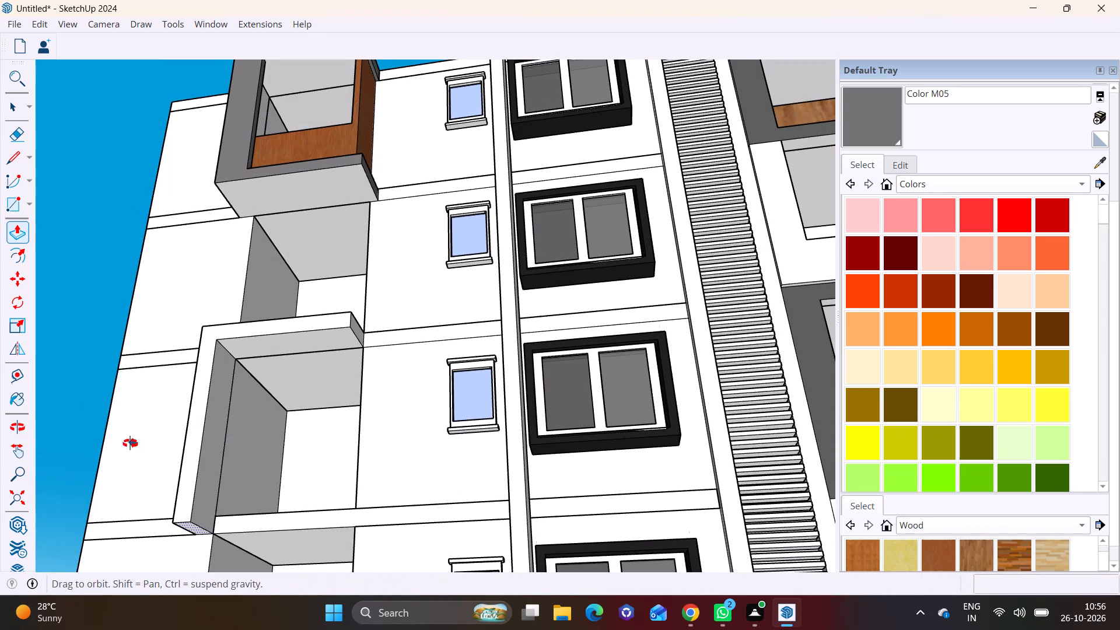
{"action": "middle_click_drag", "start_coordinate": [130, 443], "coordinate": [57, 453]}
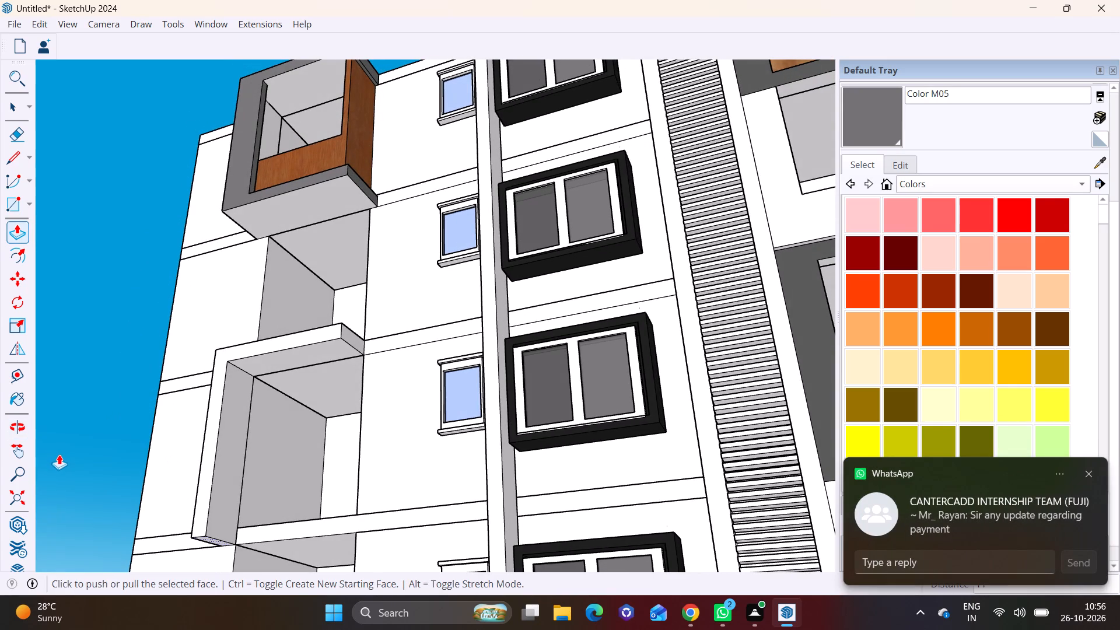
{"action": "middle_click_drag", "start_coordinate": [65, 444], "coordinate": [76, 362], "text": "shift"}
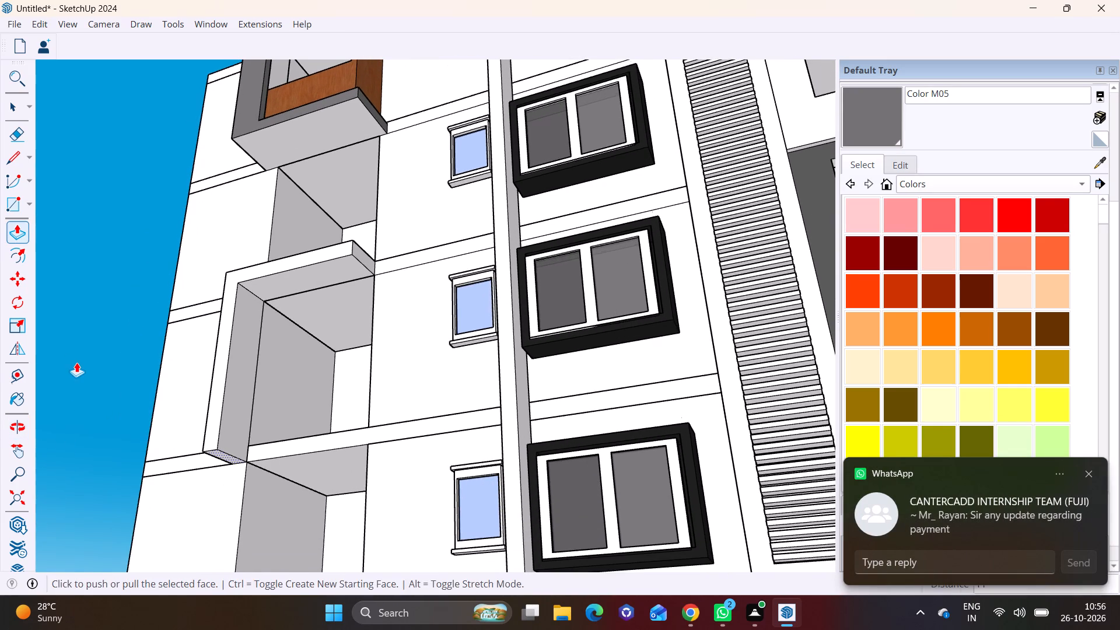
{"action": "middle_click_drag", "start_coordinate": [81, 362], "coordinate": [42, 451]}
{"action": "scroll", "coordinate": [249, 446], "scroll_direction": "up", "scroll_amount": 4}
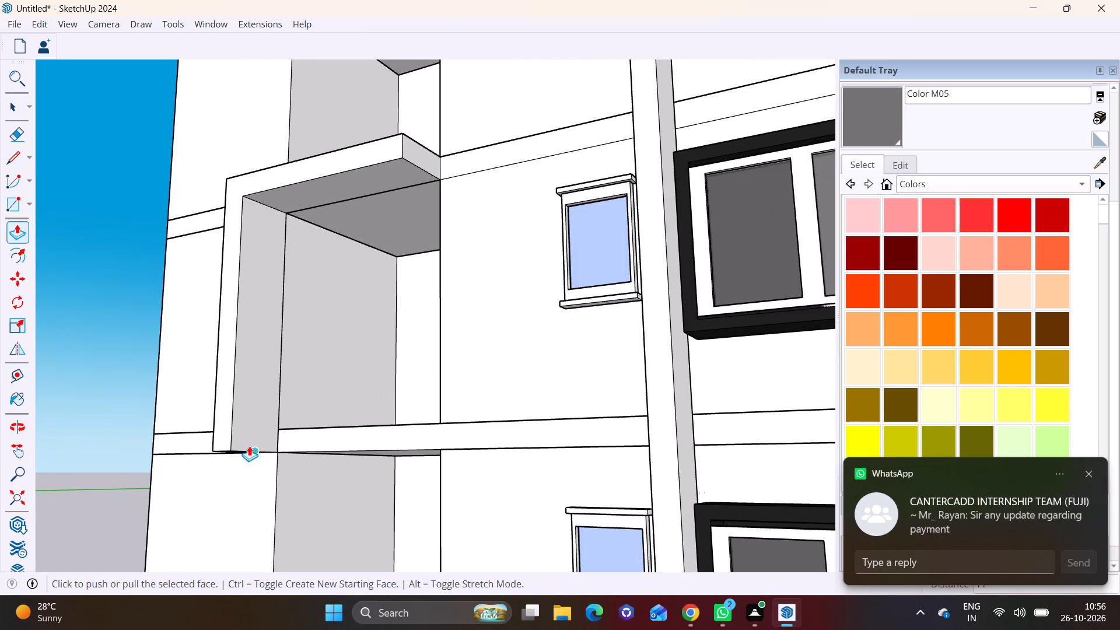
{"action": "middle_click_drag", "start_coordinate": [249, 446], "coordinate": [231, 468]}
{"action": "left_click", "coordinate": [30, 202]}
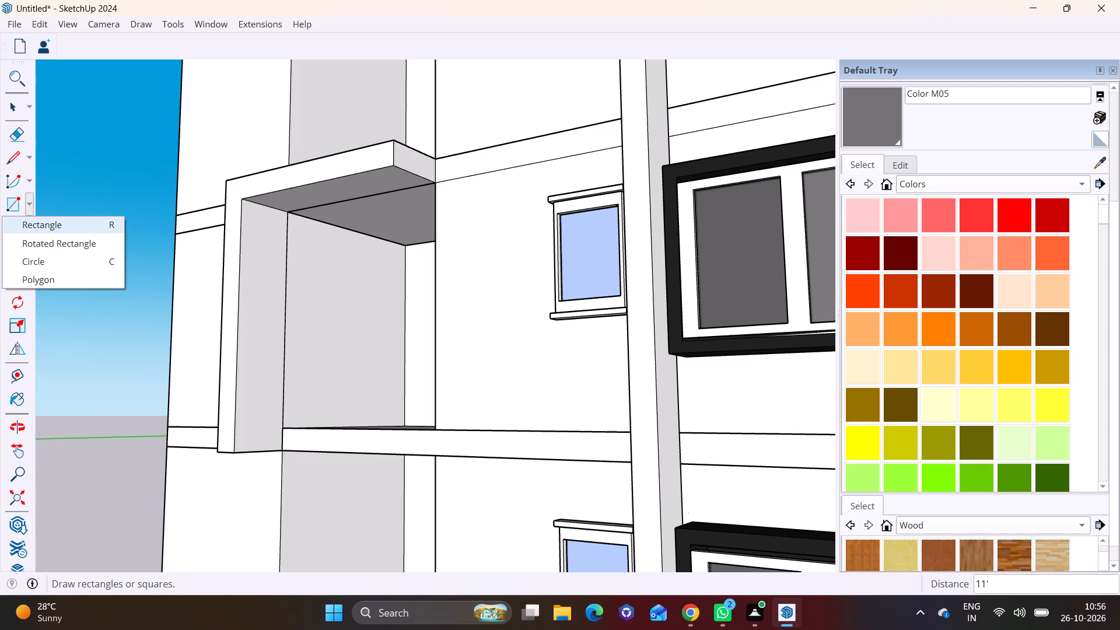
{"action": "left_click", "coordinate": [45, 223]}
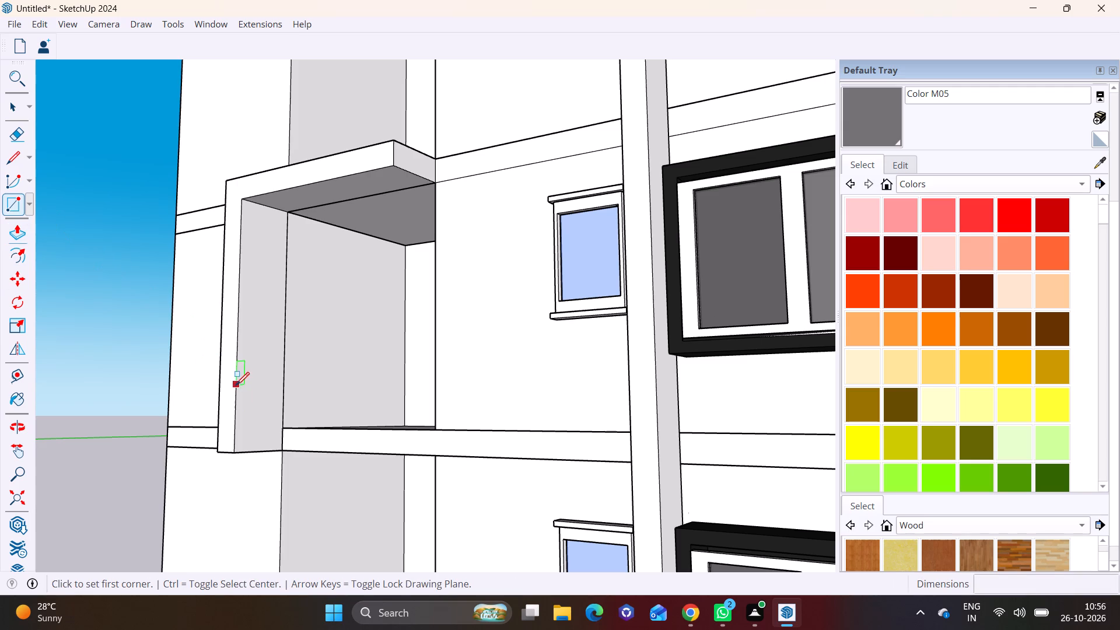
{"action": "left_click", "coordinate": [282, 453]}
{"action": "left_click", "coordinate": [237, 429]}
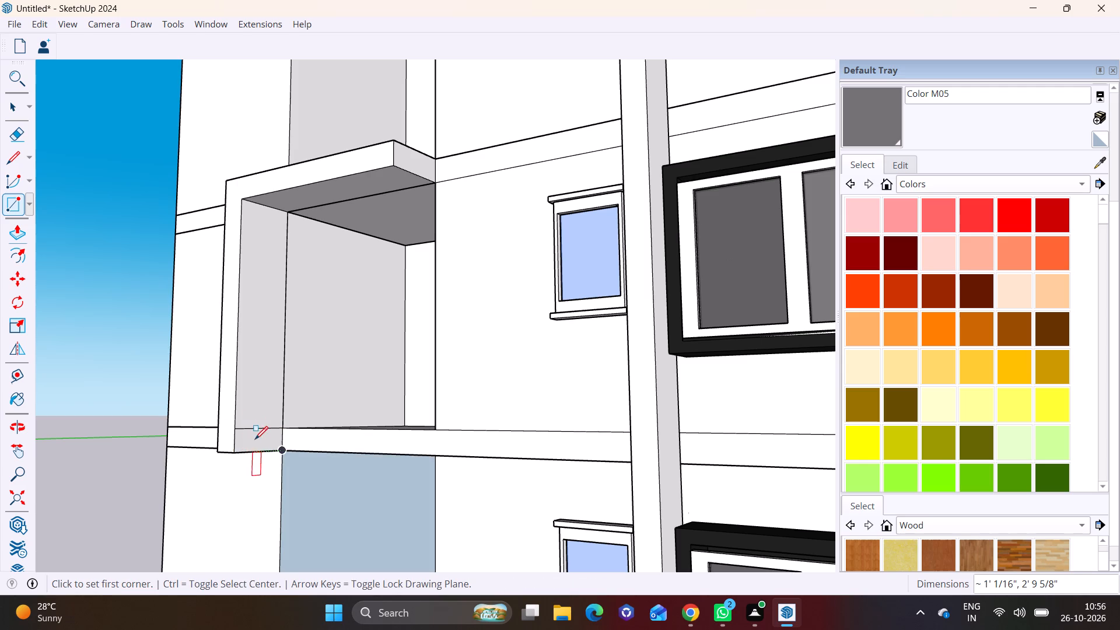
Extrude the rectangle horizontally to the far edge of the open bay to form the projecting frame's bottom slab.
{"action": "key", "text": "space"}
{"action": "left_click", "coordinate": [256, 440]}
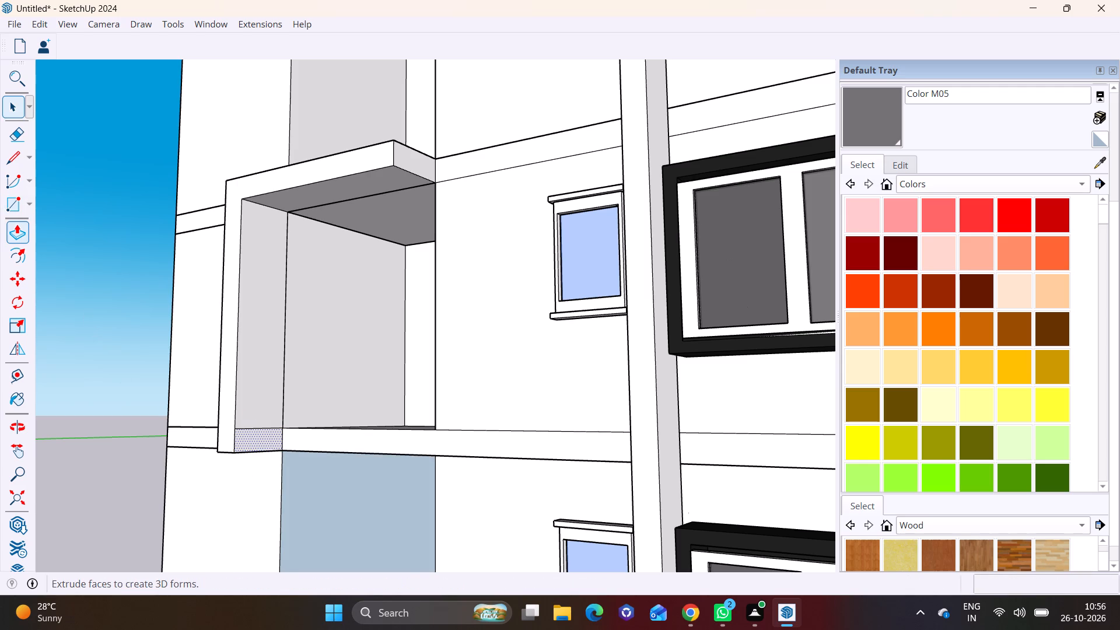
{"action": "left_click", "coordinate": [19, 233]}
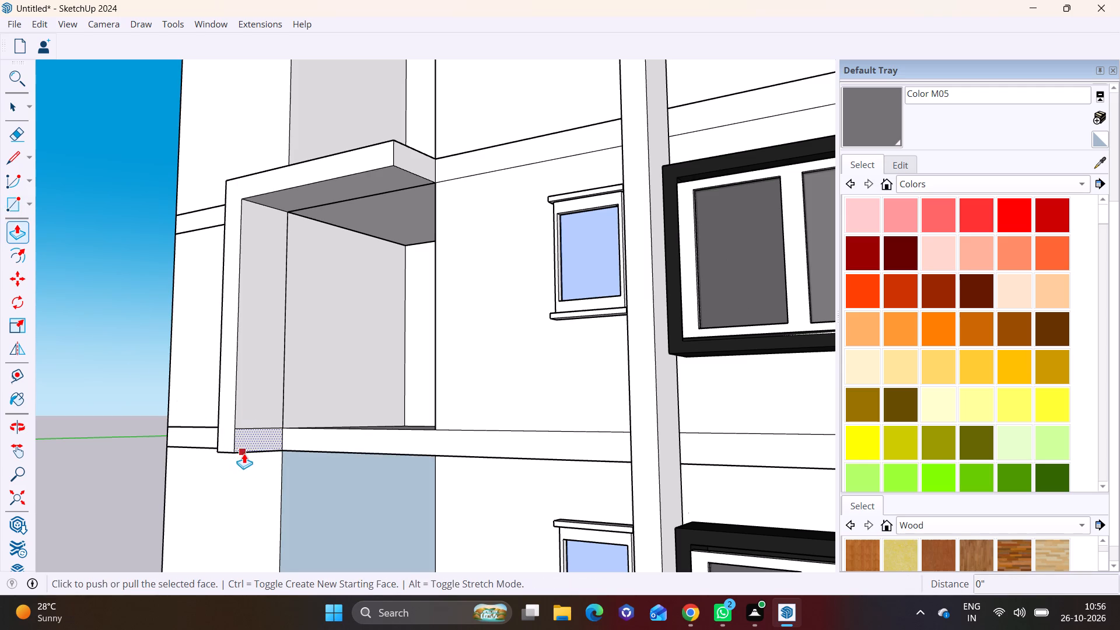
{"action": "left_click", "coordinate": [249, 442]}
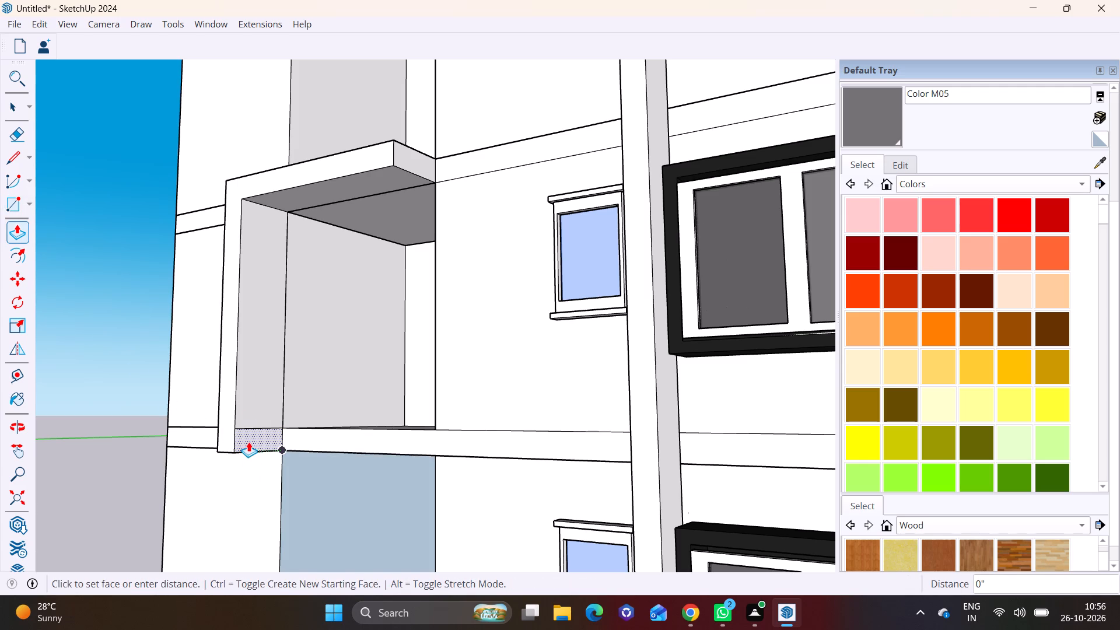
{"action": "left_click", "coordinate": [257, 429]}
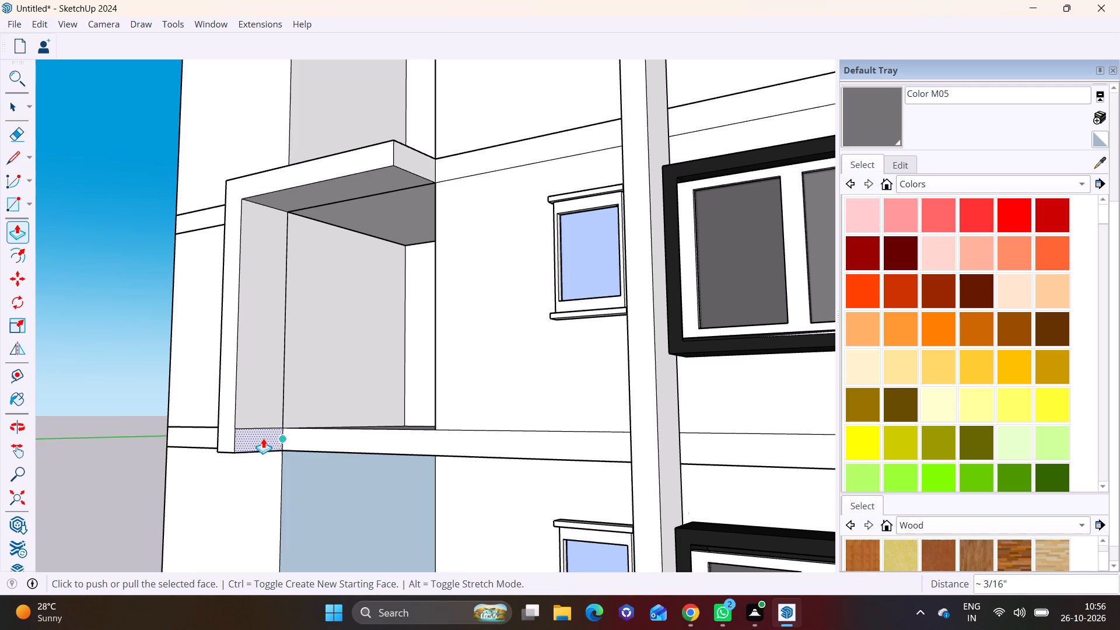
{"action": "key", "text": "space"}
{"action": "left_click", "coordinate": [260, 437]}
{"action": "left_click", "coordinate": [16, 229]}
{"action": "left_click", "coordinate": [243, 442]}
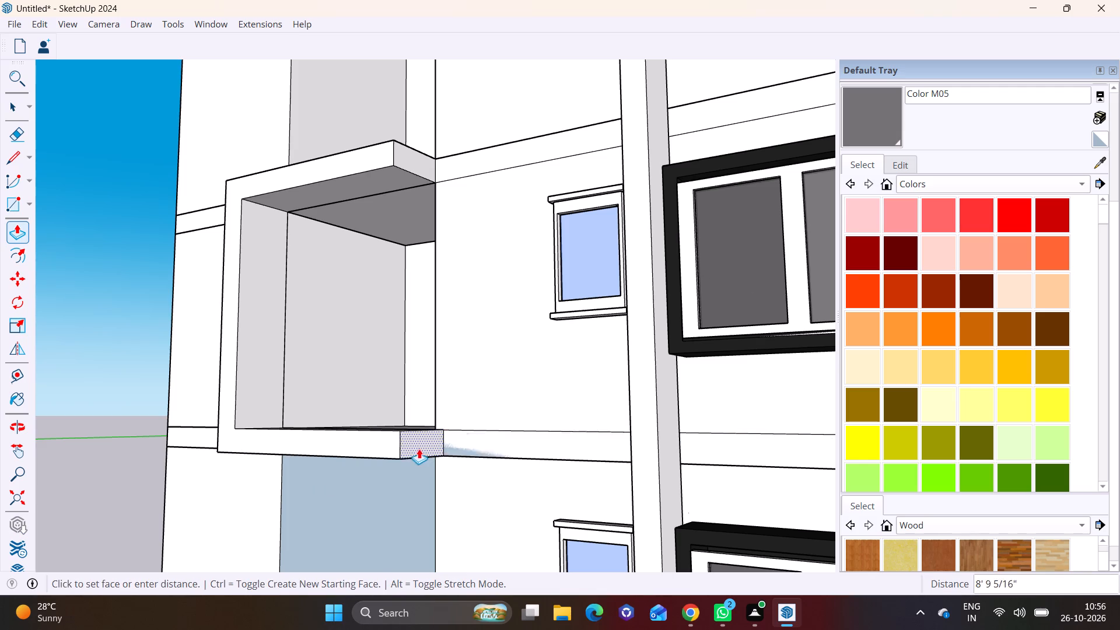
{"action": "left_click", "coordinate": [436, 407]}
{"action": "key", "text": "space"}
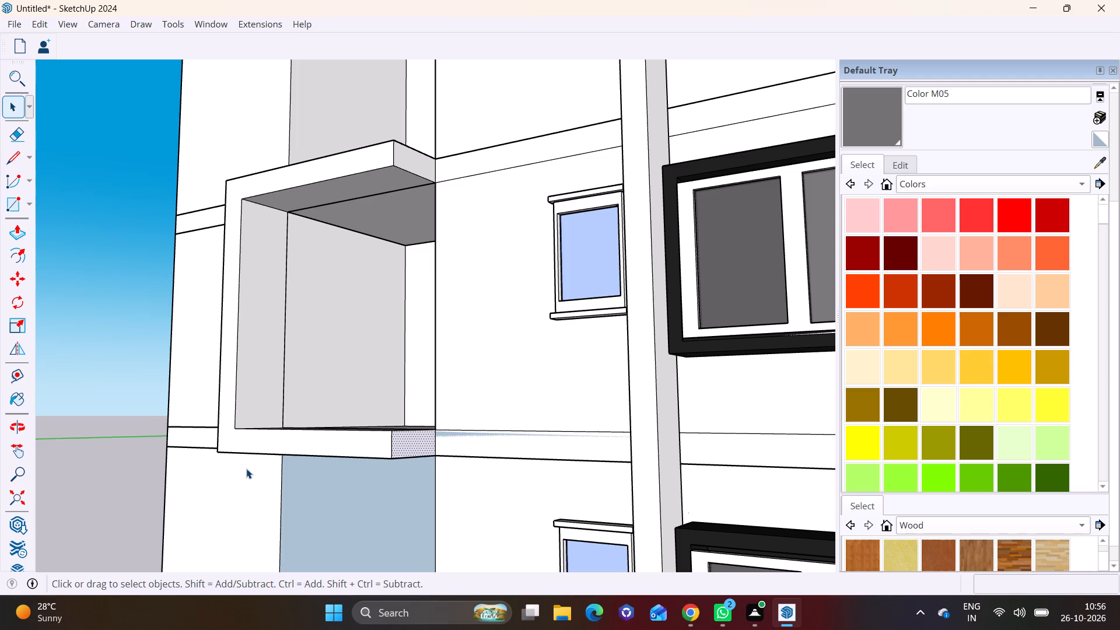
Delete the stray face covering the open bay below the new frame and the adjoining strip of floor band.
{"action": "middle_click_drag", "start_coordinate": [238, 470], "coordinate": [419, 515]}
{"action": "scroll", "coordinate": [334, 447], "scroll_direction": "down", "scroll_amount": 9}
{"action": "middle_click_drag", "start_coordinate": [407, 460], "coordinate": [383, 456]}
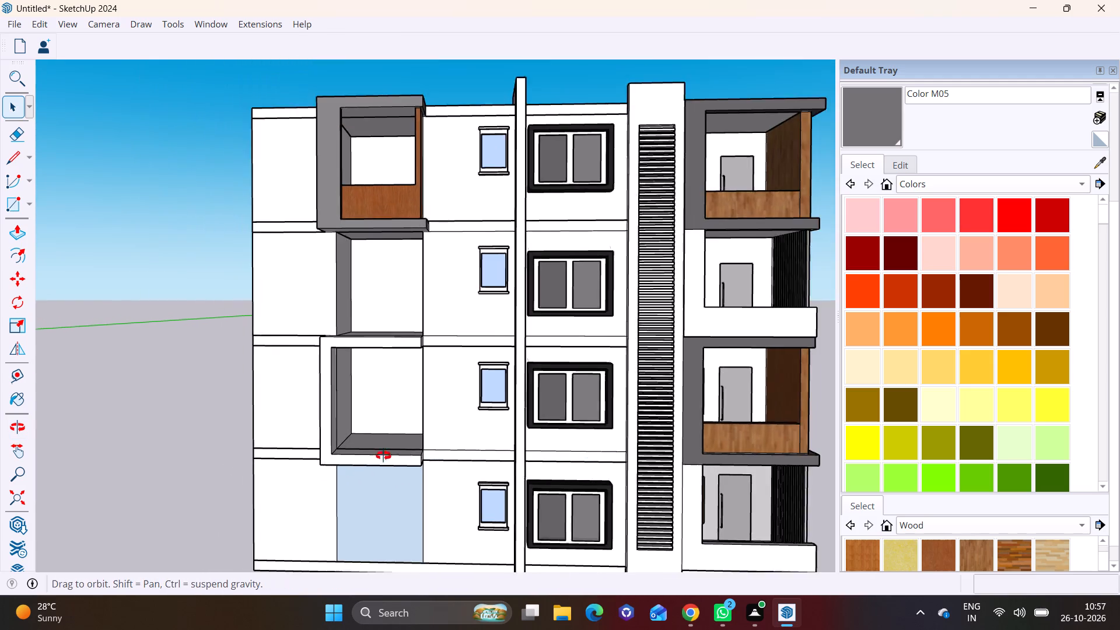
{"action": "middle_click_drag", "start_coordinate": [383, 456], "coordinate": [292, 427]}
{"action": "key", "text": "space"}
{"action": "left_click", "coordinate": [451, 443]}
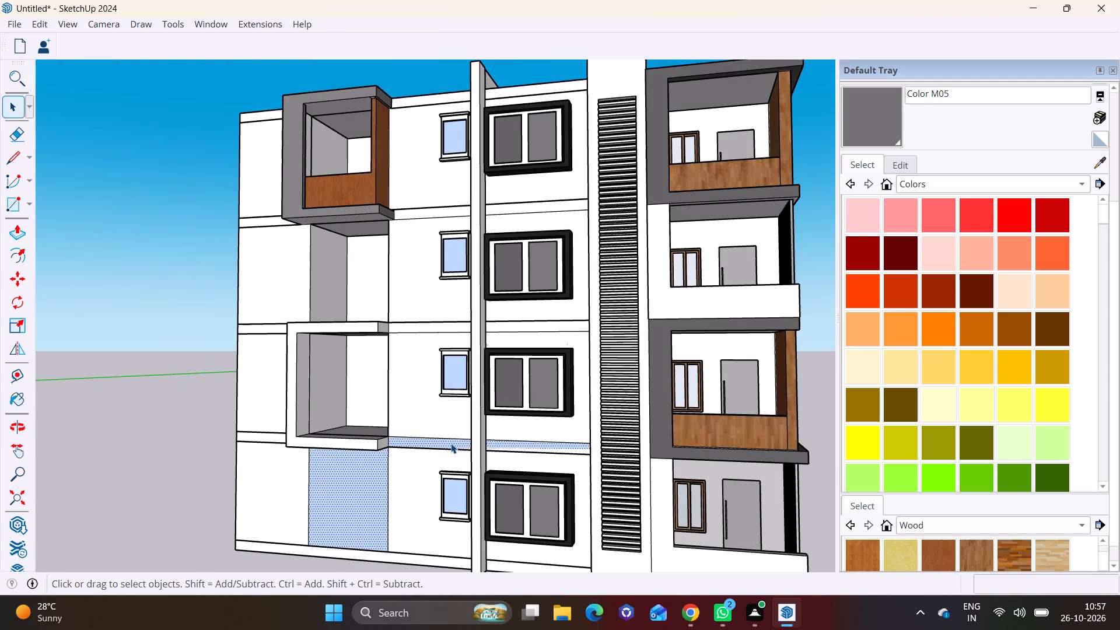
{"action": "key", "text": "Delete"}
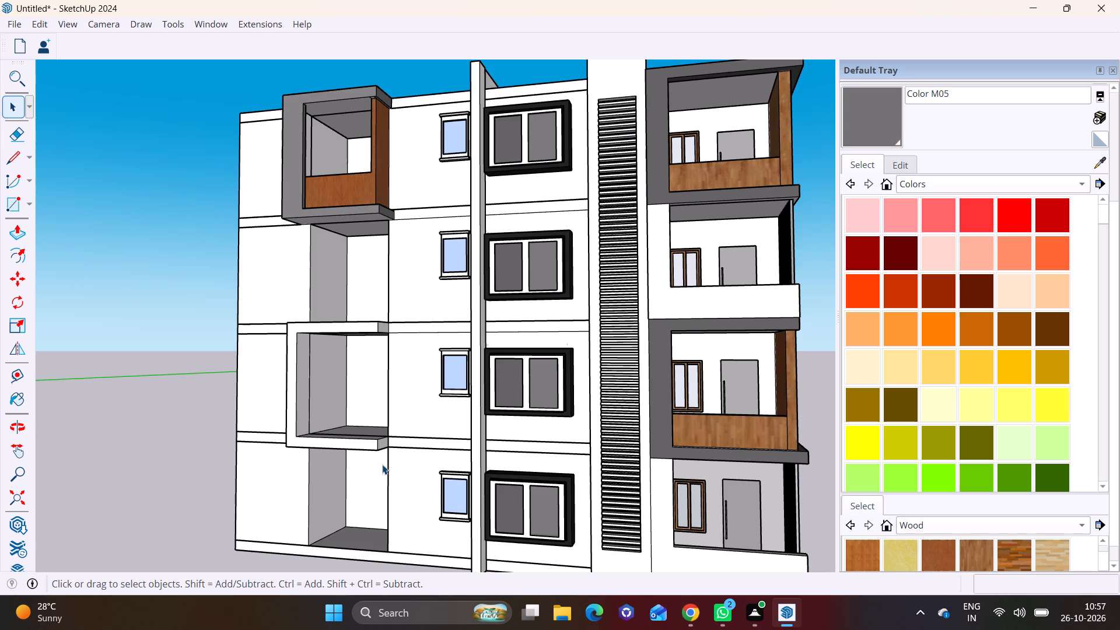
Draw a strip about 5 3/16" by 2' 9 5/8" on top of the bottom slab at its open end.
{"action": "middle_click_drag", "start_coordinate": [381, 463], "coordinate": [327, 464], "text": "shift"}
{"action": "scroll", "coordinate": [288, 449], "scroll_direction": "up", "scroll_amount": 5}
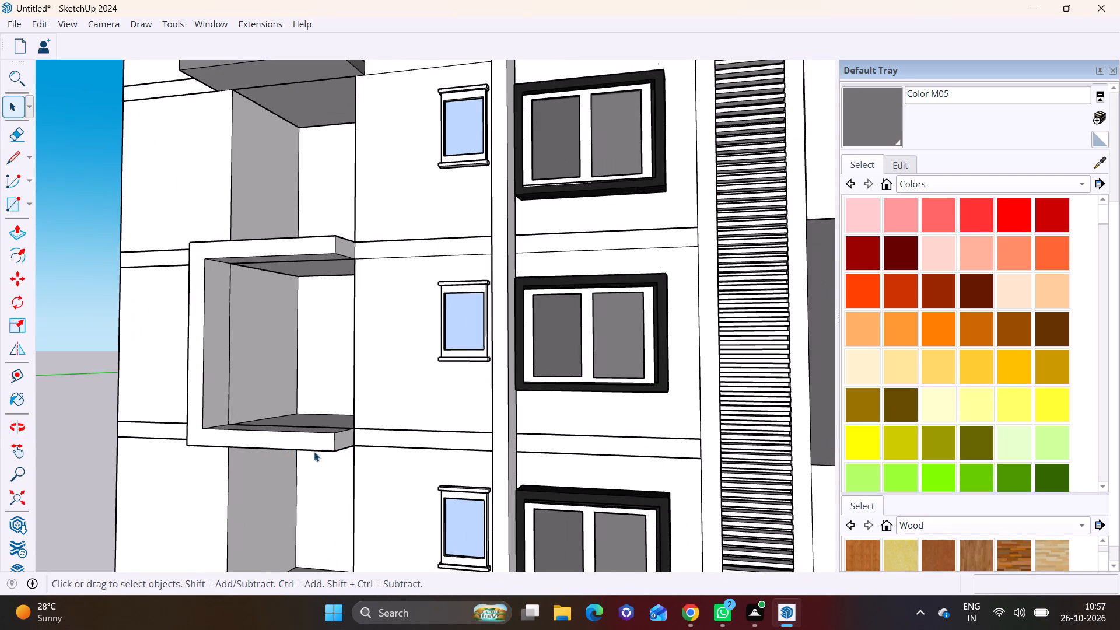
{"action": "middle_click_drag", "start_coordinate": [314, 452], "coordinate": [366, 447]}
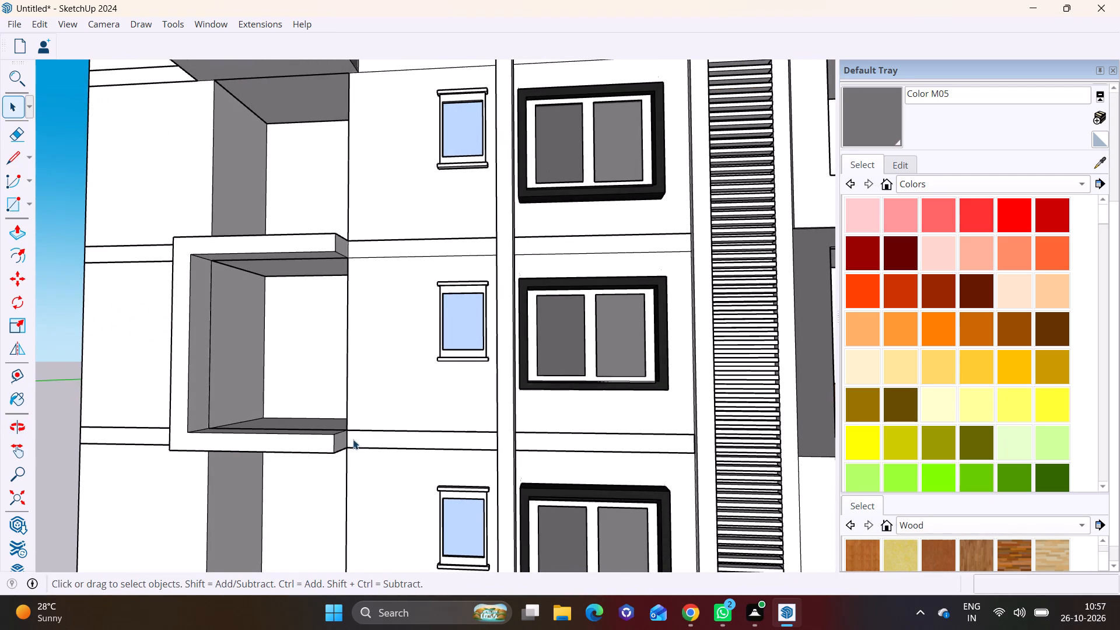
{"action": "middle_click_drag", "start_coordinate": [334, 423], "coordinate": [346, 457], "text": "shift"}
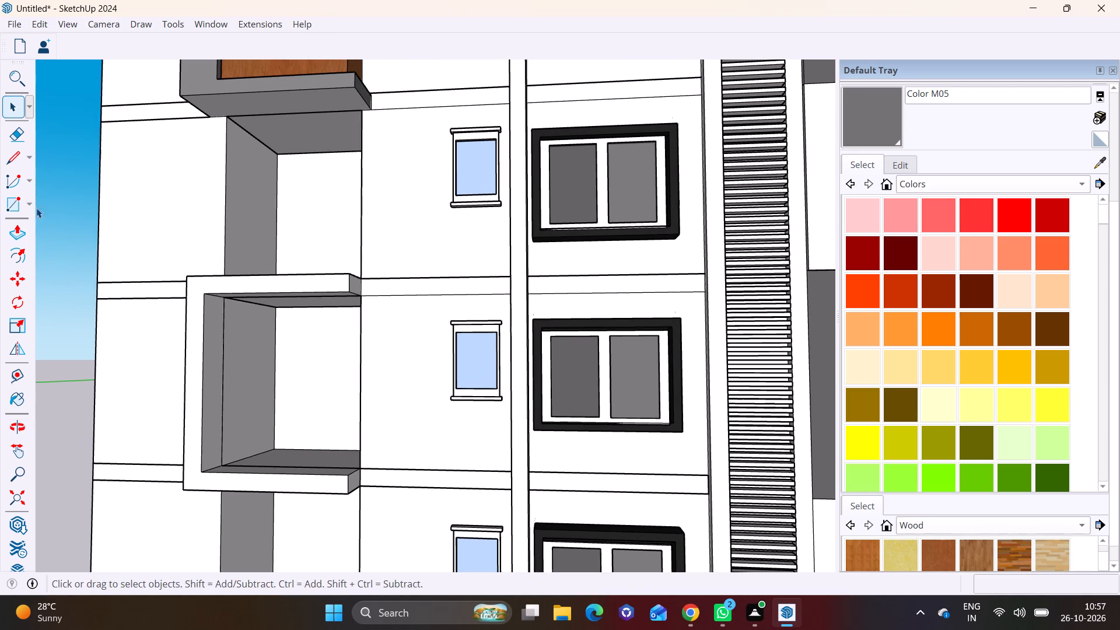
{"action": "left_click", "coordinate": [30, 204]}
{"action": "left_click", "coordinate": [33, 222]}
{"action": "middle_click_drag", "start_coordinate": [347, 378], "coordinate": [262, 506]}
{"action": "scroll", "coordinate": [349, 477], "scroll_direction": "up", "scroll_amount": 3, "text": "shift"}
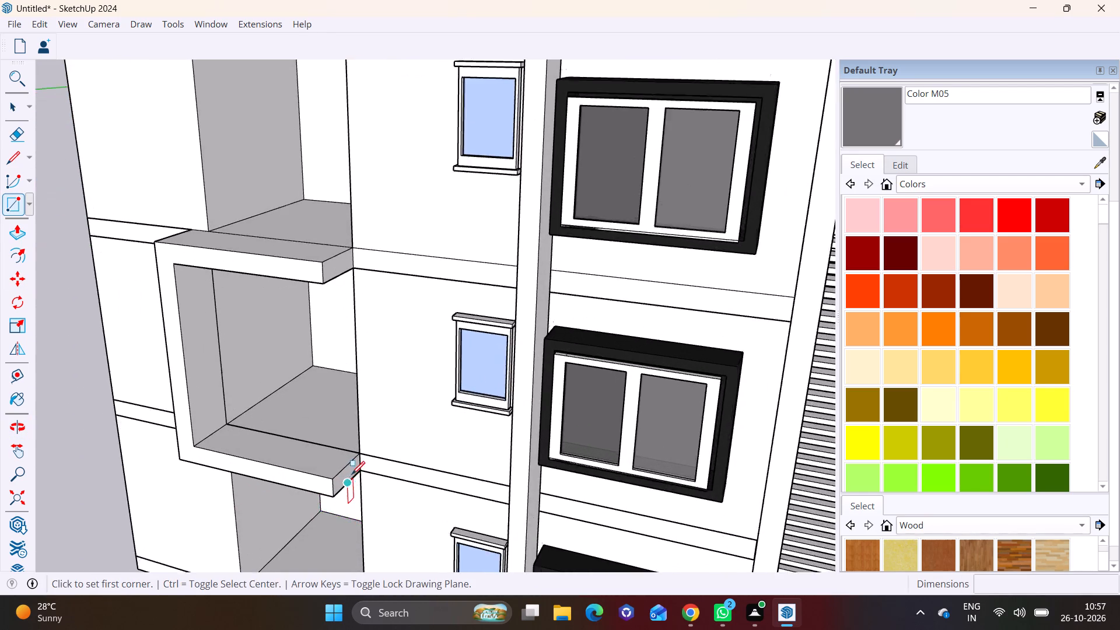
{"action": "scroll", "coordinate": [352, 474], "scroll_direction": "up", "scroll_amount": 10, "text": "shift"}
{"action": "left_click", "coordinate": [377, 422]}
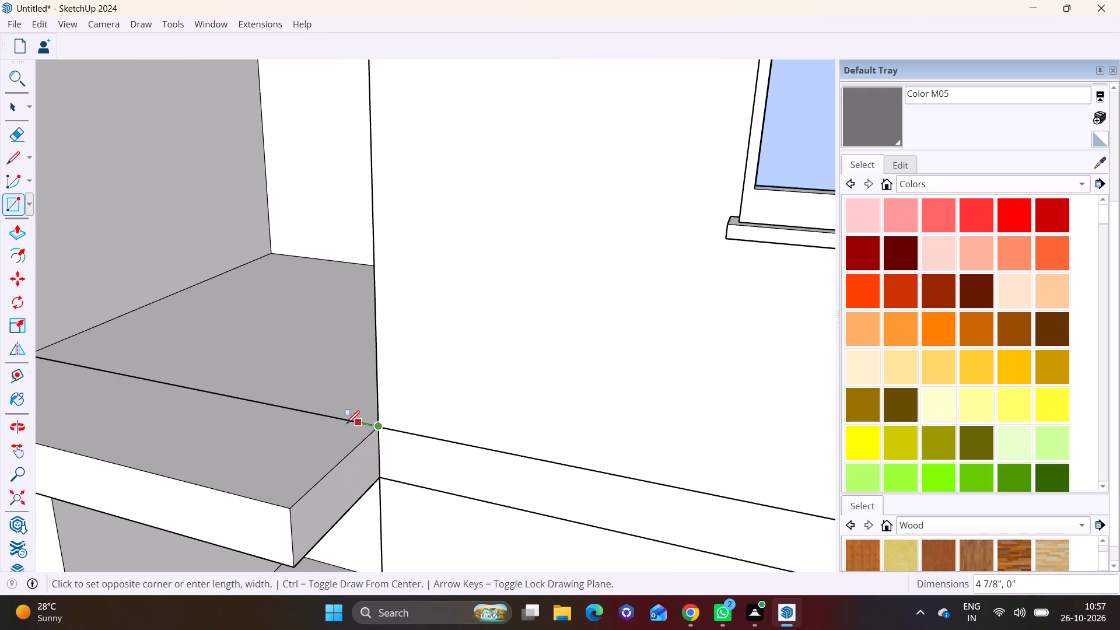
{"action": "left_click", "coordinate": [264, 502]}
Extrude the strip upward about 9' 11 15/16" to the top slab's underside, closing the frame with a second leg.
{"action": "key", "text": "space"}
{"action": "left_click", "coordinate": [296, 488]}
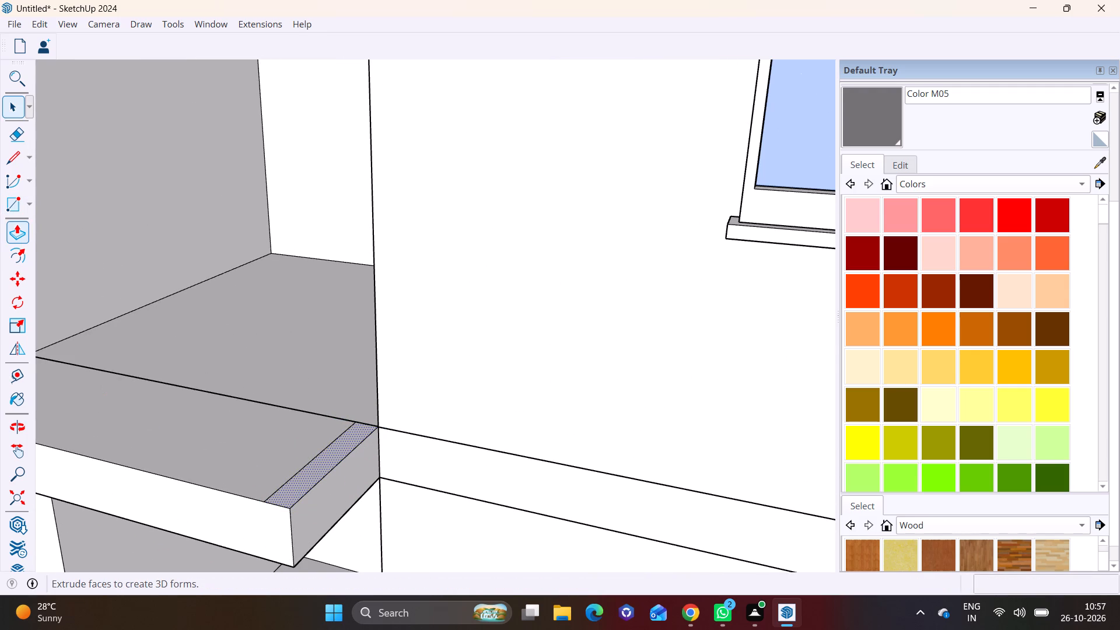
{"action": "left_click", "coordinate": [13, 223]}
{"action": "left_click", "coordinate": [312, 466]}
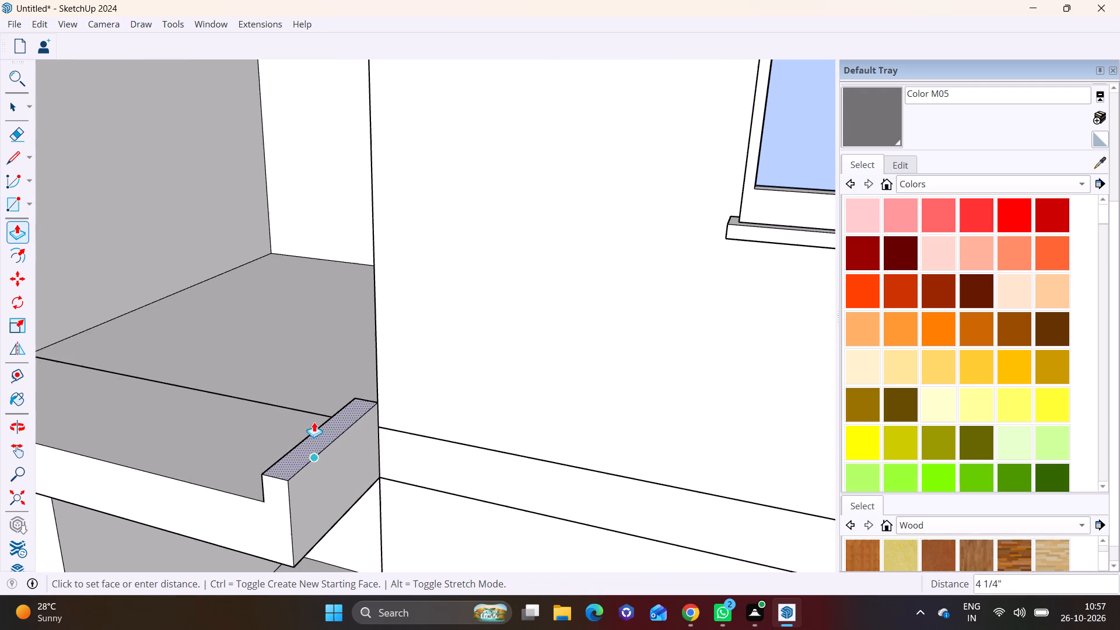
{"action": "scroll", "coordinate": [322, 353], "scroll_direction": "down", "scroll_amount": 6}
{"action": "middle_click_drag", "start_coordinate": [327, 347], "coordinate": [317, 496], "text": "shift"}
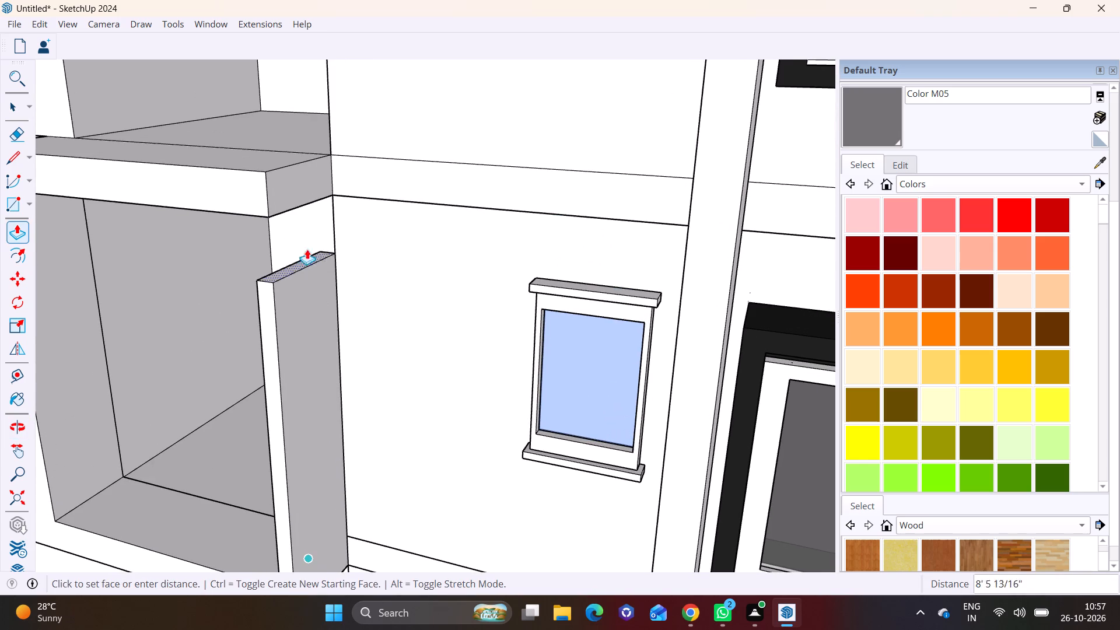
{"action": "left_click", "coordinate": [326, 193]}
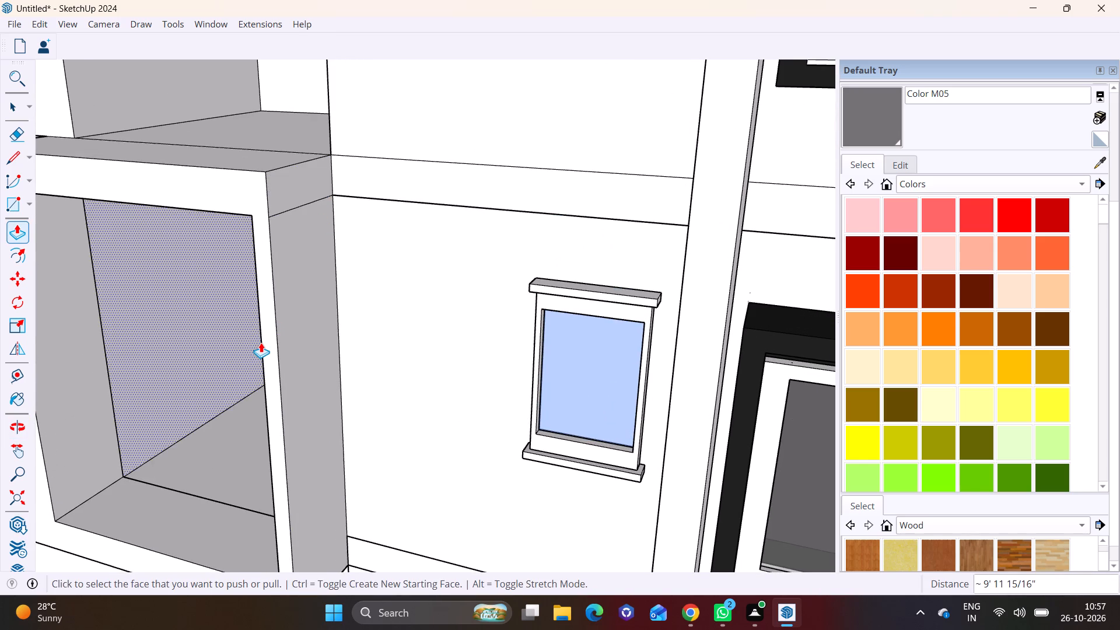
Draw a 7" line across the front of the new narrow leg where it meets the top slab.
{"action": "scroll", "coordinate": [261, 342], "scroll_direction": "down", "scroll_amount": 6}
{"action": "middle_click_drag", "start_coordinate": [265, 309], "coordinate": [342, 300], "text": "shift"}
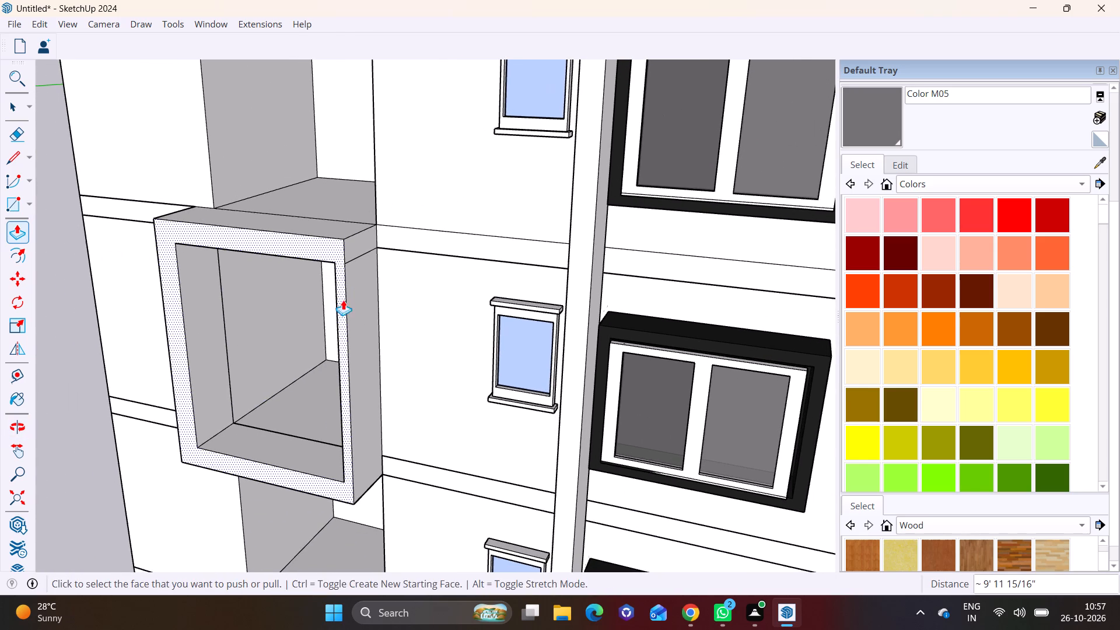
{"action": "left_click", "coordinate": [16, 158]}
{"action": "scroll", "coordinate": [360, 267], "scroll_direction": "up", "scroll_amount": 10}
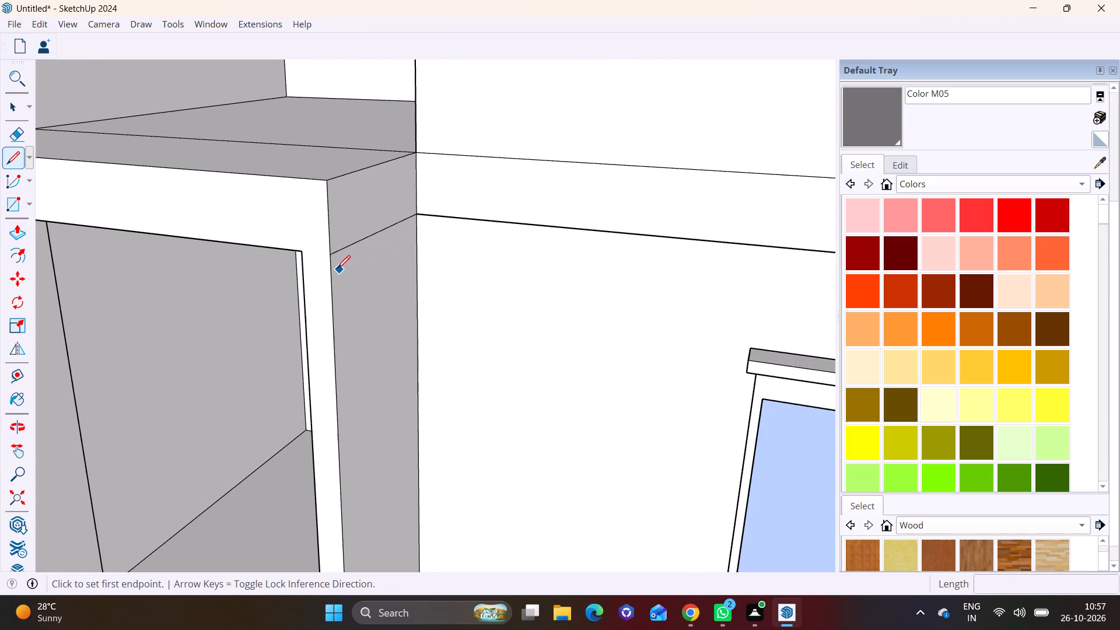
{"action": "left_click", "coordinate": [327, 253]}
{"action": "left_click", "coordinate": [293, 253]}
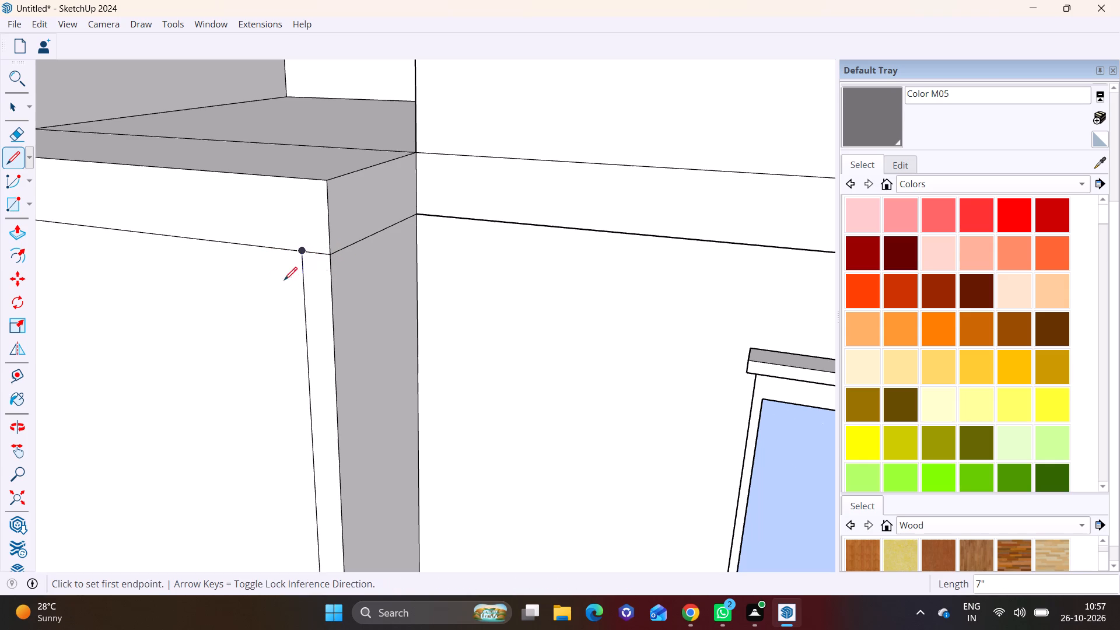
Delete the face covering the projecting frame's front opening.
{"action": "key", "text": "space"}
{"action": "left_click", "coordinate": [243, 287]}
{"action": "key", "text": "Delete"}
{"action": "scroll", "coordinate": [257, 321], "scroll_direction": "down", "scroll_amount": 5}
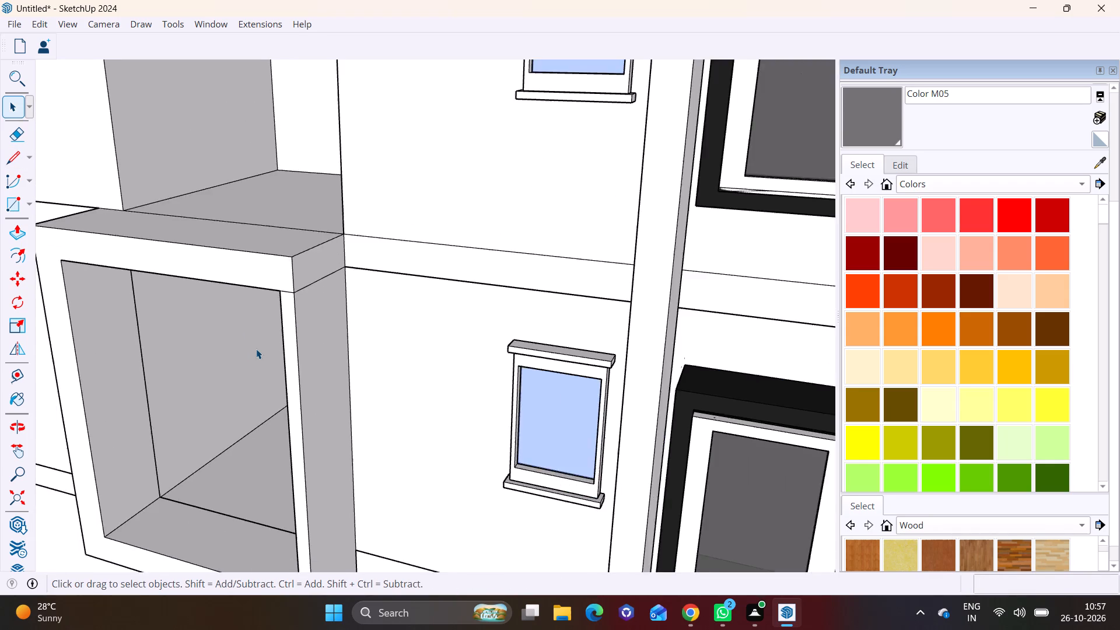
{"action": "scroll", "coordinate": [256, 349], "scroll_direction": "down", "scroll_amount": 2}
{"action": "middle_click_drag", "start_coordinate": [256, 349], "coordinate": [376, 331], "text": "shift"}
{"action": "middle_click_drag", "start_coordinate": [357, 368], "coordinate": [337, 366]}
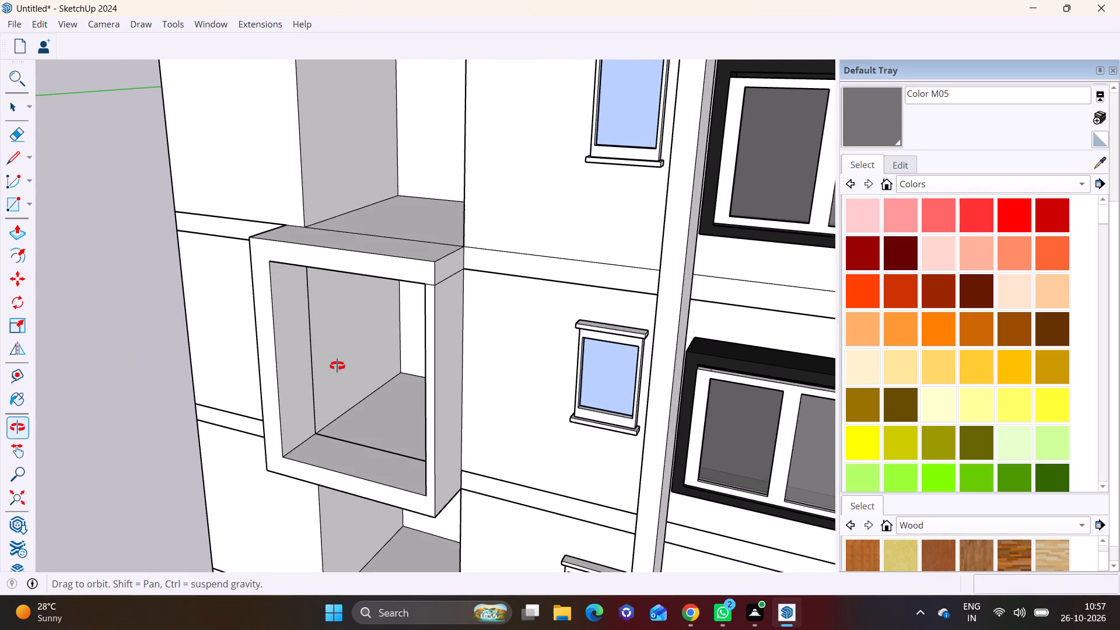
{"action": "middle_click_drag", "start_coordinate": [337, 366], "coordinate": [315, 366]}
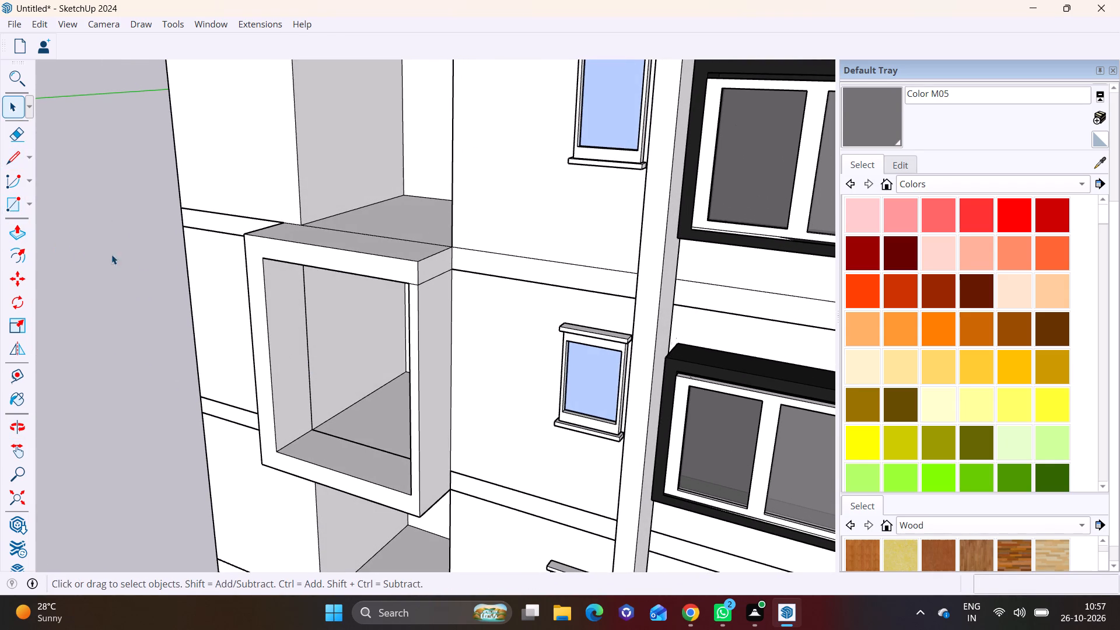
Draw a rectangle about 4' 9 13/16" by 6 15/16" along the front edge of the projecting frame's bottom slab, starting at the inner corner.
{"action": "left_click", "coordinate": [279, 248]}
{"action": "left_click", "coordinate": [16, 236]}
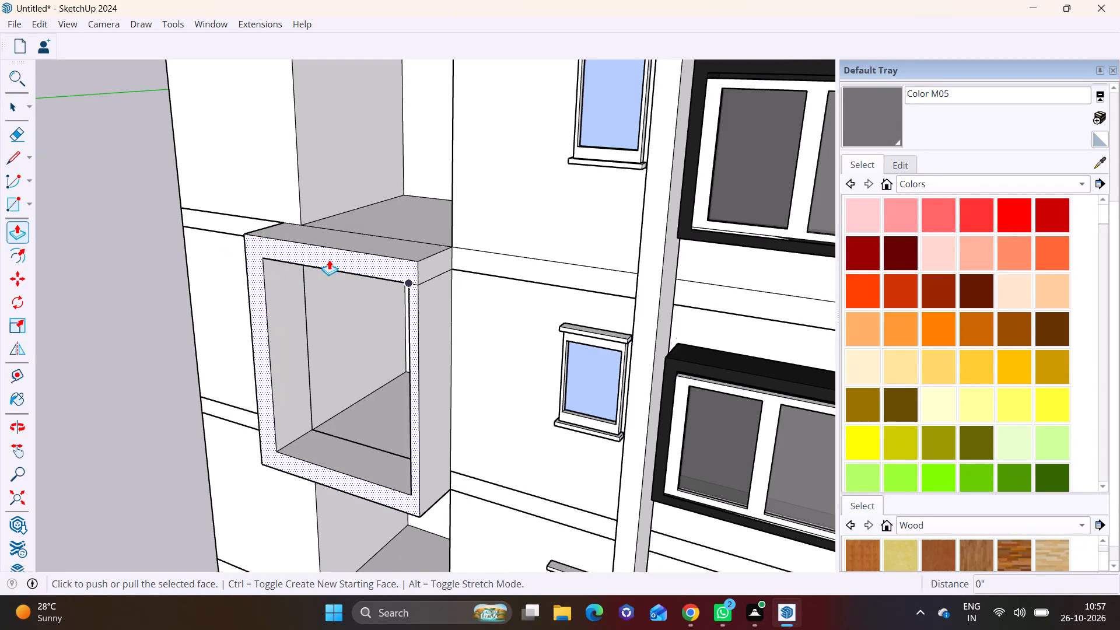
{"action": "middle_click_drag", "start_coordinate": [373, 344], "coordinate": [558, 362]}
{"action": "scroll", "coordinate": [530, 439], "scroll_direction": "up", "scroll_amount": 2}
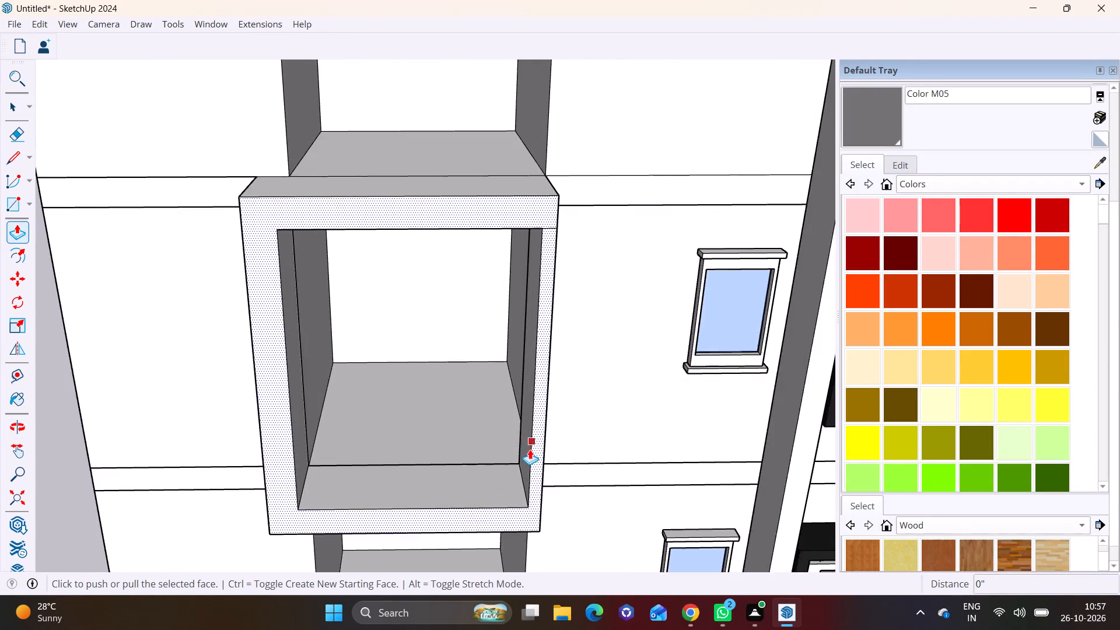
{"action": "scroll", "coordinate": [530, 449], "scroll_direction": "up", "scroll_amount": 5}
{"action": "middle_click_drag", "start_coordinate": [523, 464], "coordinate": [499, 367]}
{"action": "middle_click_drag", "start_coordinate": [488, 448], "coordinate": [492, 475]}
{"action": "scroll", "coordinate": [383, 429], "scroll_direction": "up", "scroll_amount": 2}
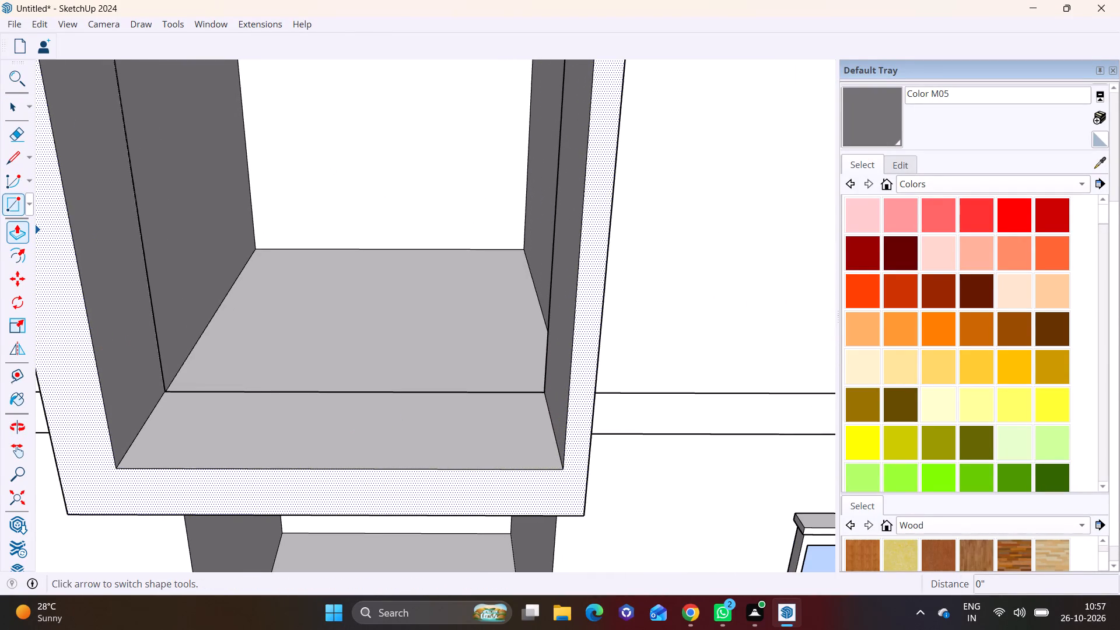
{"action": "left_click", "coordinate": [27, 204]}
{"action": "left_click", "coordinate": [33, 222]}
{"action": "middle_click_drag", "start_coordinate": [604, 509], "coordinate": [678, 533]}
{"action": "scroll", "coordinate": [631, 482], "scroll_direction": "up", "scroll_amount": 3}
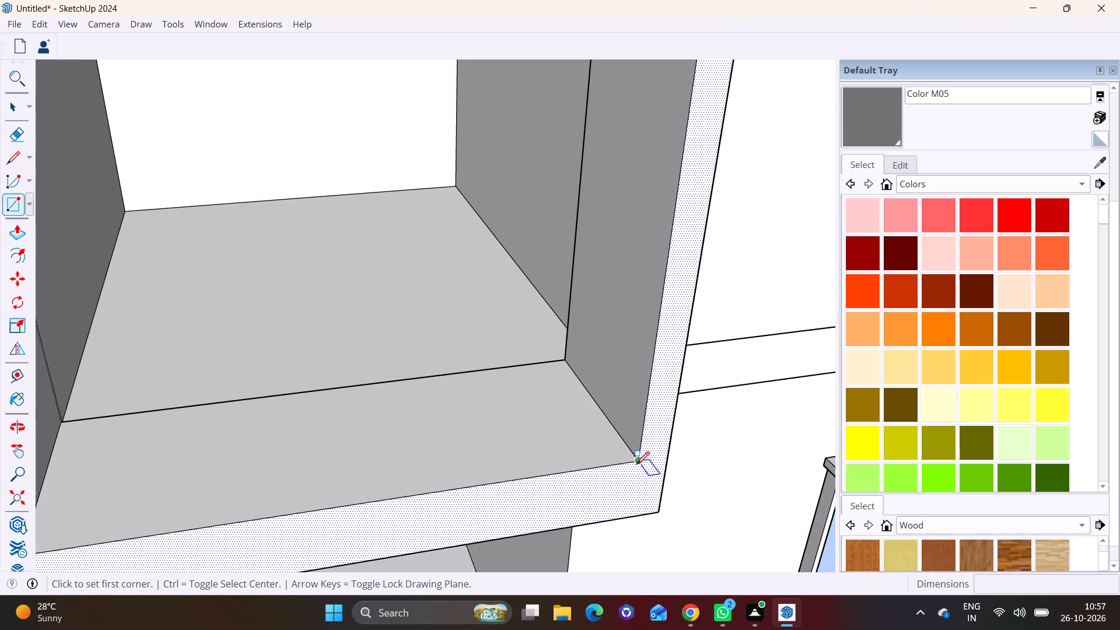
{"action": "left_click", "coordinate": [635, 463]}
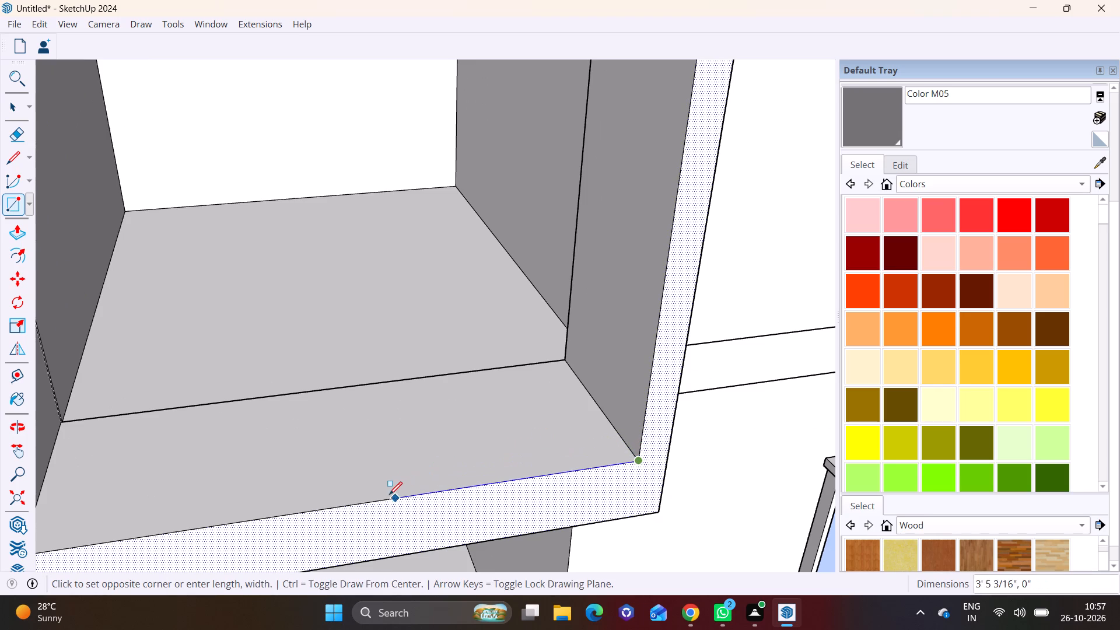
{"action": "left_click", "coordinate": [285, 486]}
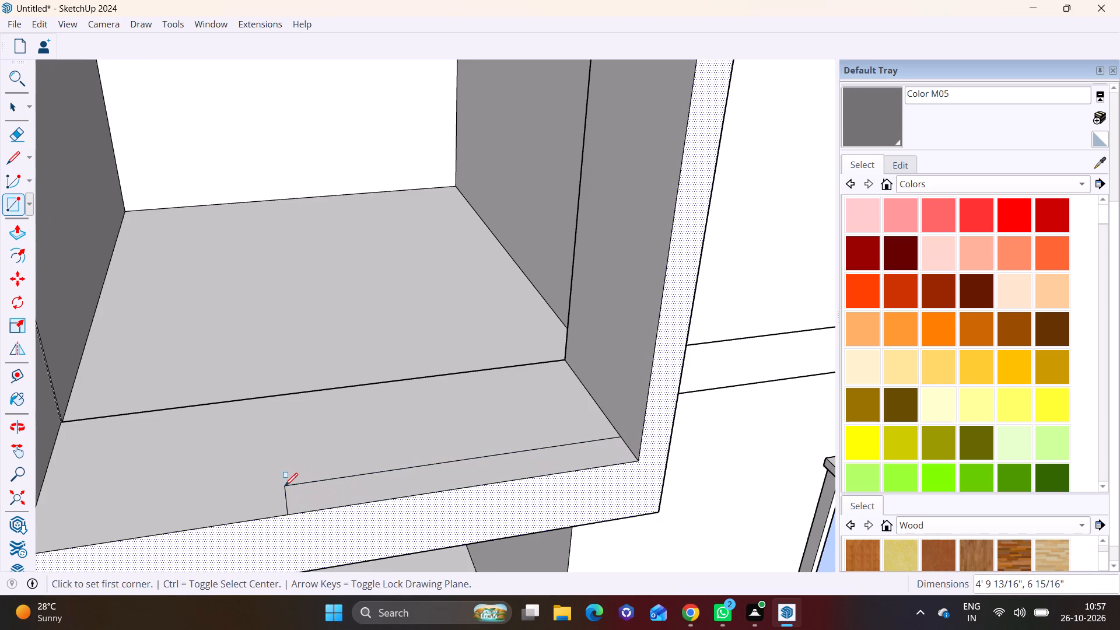
Extrude the narrow rectangle upward as a low parapet across part of the projecting frame's front opening.
{"action": "key", "text": "space"}
{"action": "left_click", "coordinate": [306, 502]}
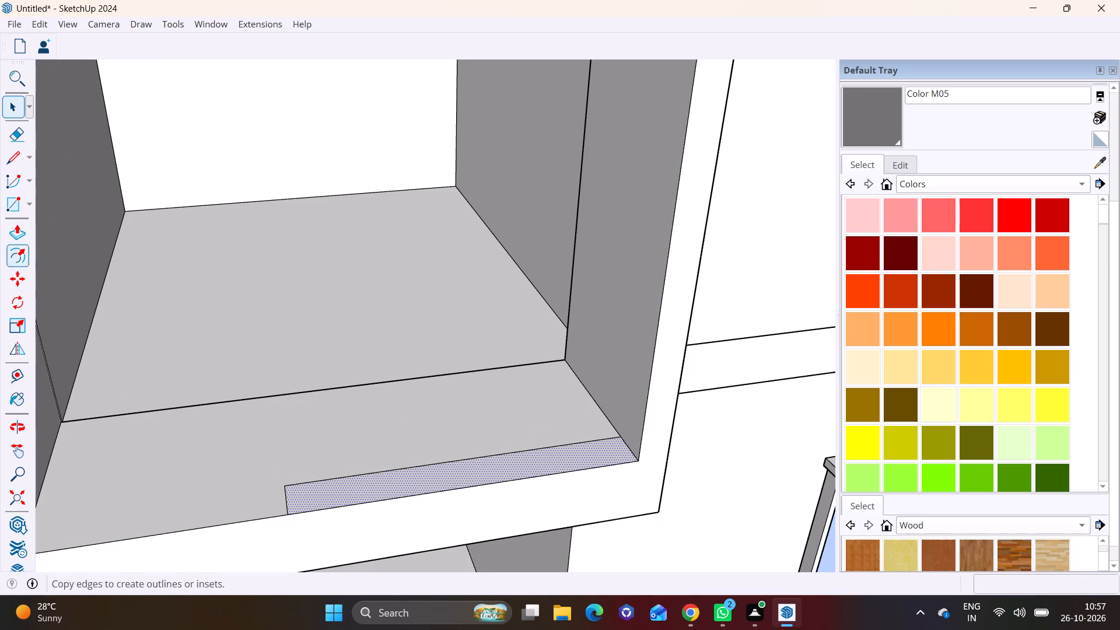
{"action": "left_click", "coordinate": [17, 235]}
{"action": "left_click", "coordinate": [362, 489]}
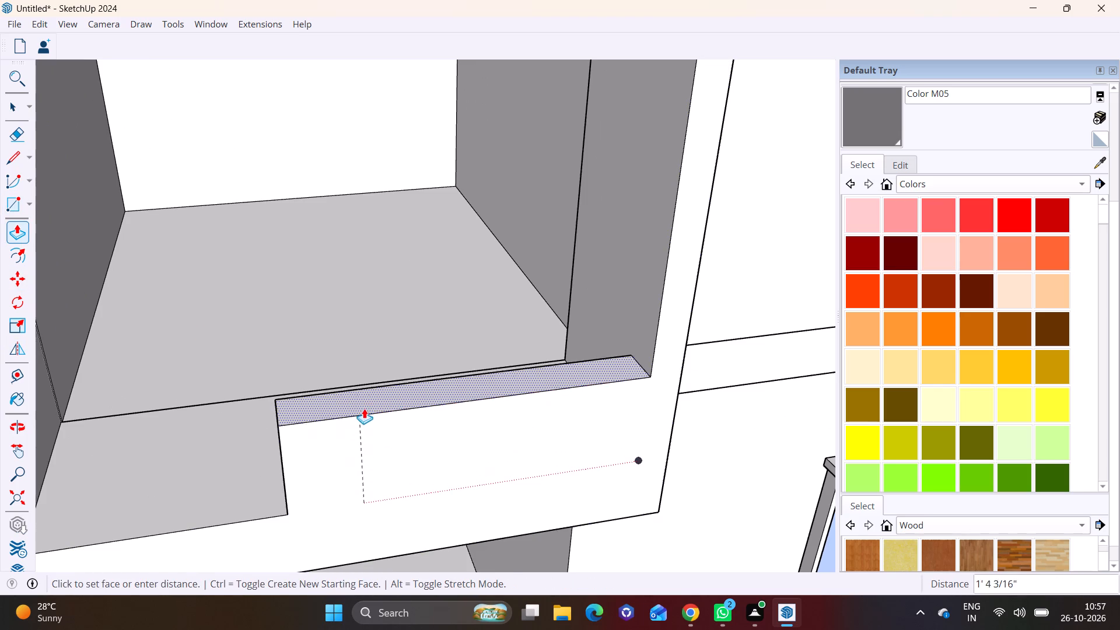
{"action": "left_click", "coordinate": [364, 392]}
Extend the parapet's open end about 3' 1 3/4" to meet the frame's opposite leg.
{"action": "middle_click_drag", "start_coordinate": [329, 466], "coordinate": [538, 405], "text": "shift"}
{"action": "key", "text": "space"}
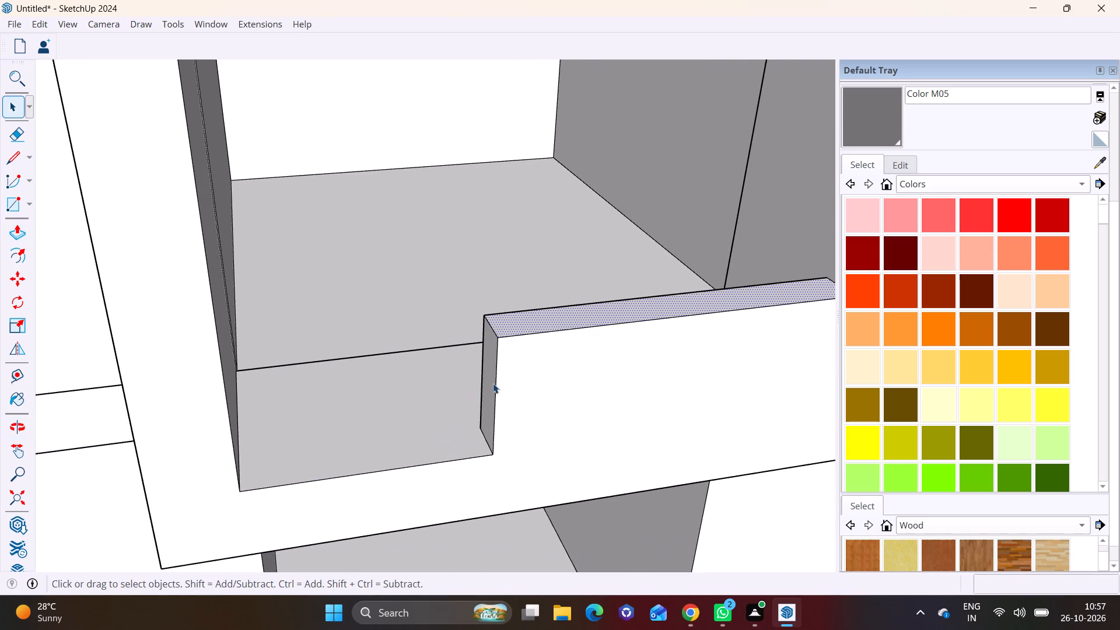
{"action": "left_click", "coordinate": [496, 381]}
{"action": "left_click", "coordinate": [495, 379]}
{"action": "left_click", "coordinate": [493, 371]}
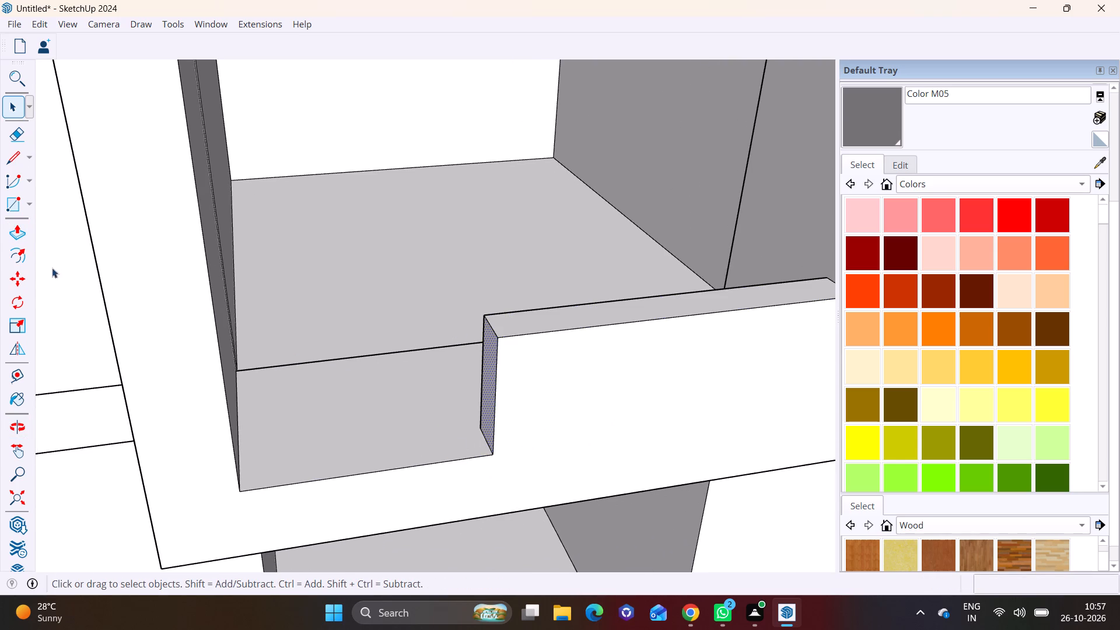
{"action": "left_click", "coordinate": [17, 228]}
{"action": "left_click", "coordinate": [486, 348]}
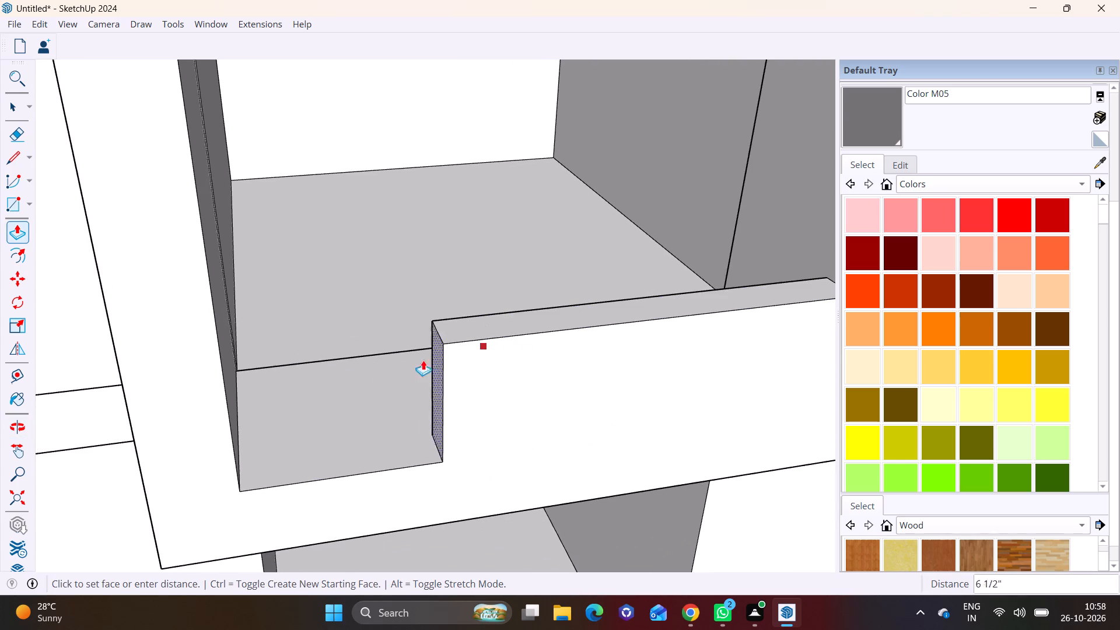
{"action": "left_click", "coordinate": [211, 395]}
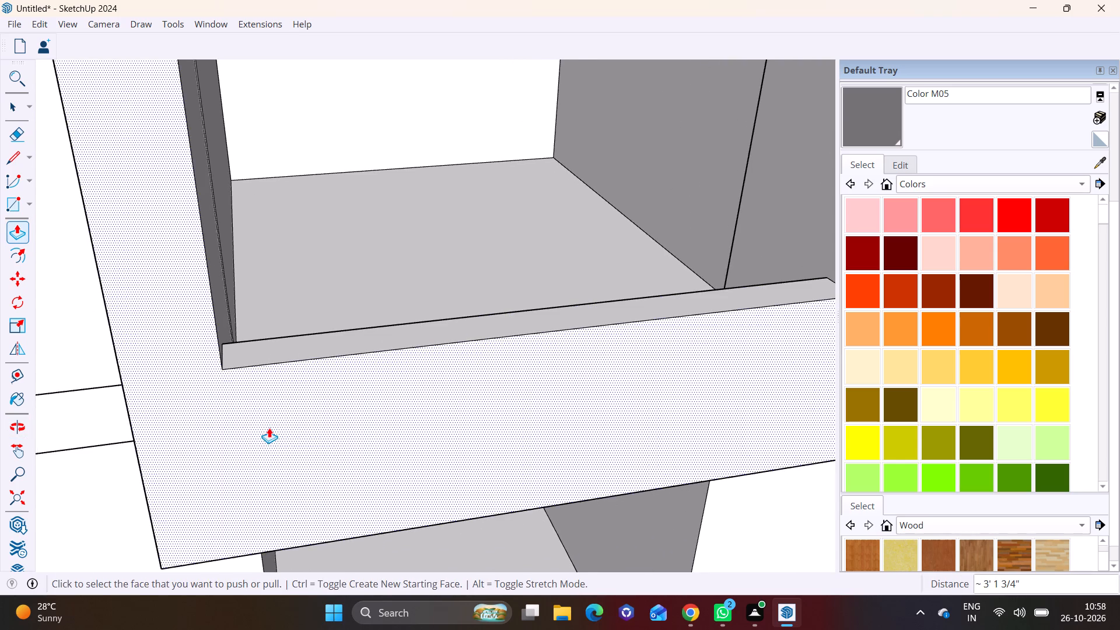
Draw a line about 2' 3 13/16" down from the parapet's corner, then a horizontal line across to the frame's far edge.
{"action": "scroll", "coordinate": [269, 428], "scroll_direction": "down", "scroll_amount": 3}
{"action": "middle_click_drag", "start_coordinate": [270, 442], "coordinate": [181, 412]}
{"action": "scroll", "coordinate": [170, 407], "scroll_direction": "up", "scroll_amount": 2}
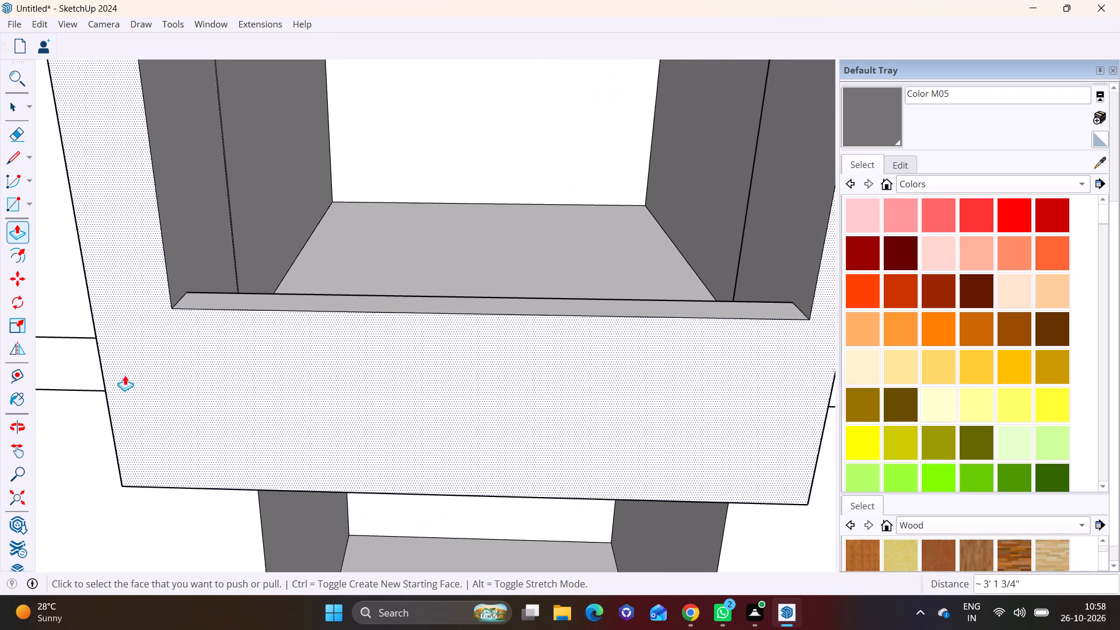
{"action": "scroll", "coordinate": [92, 349], "scroll_direction": "down", "scroll_amount": 2}
{"action": "left_click", "coordinate": [11, 155]}
{"action": "left_click", "coordinate": [162, 314]}
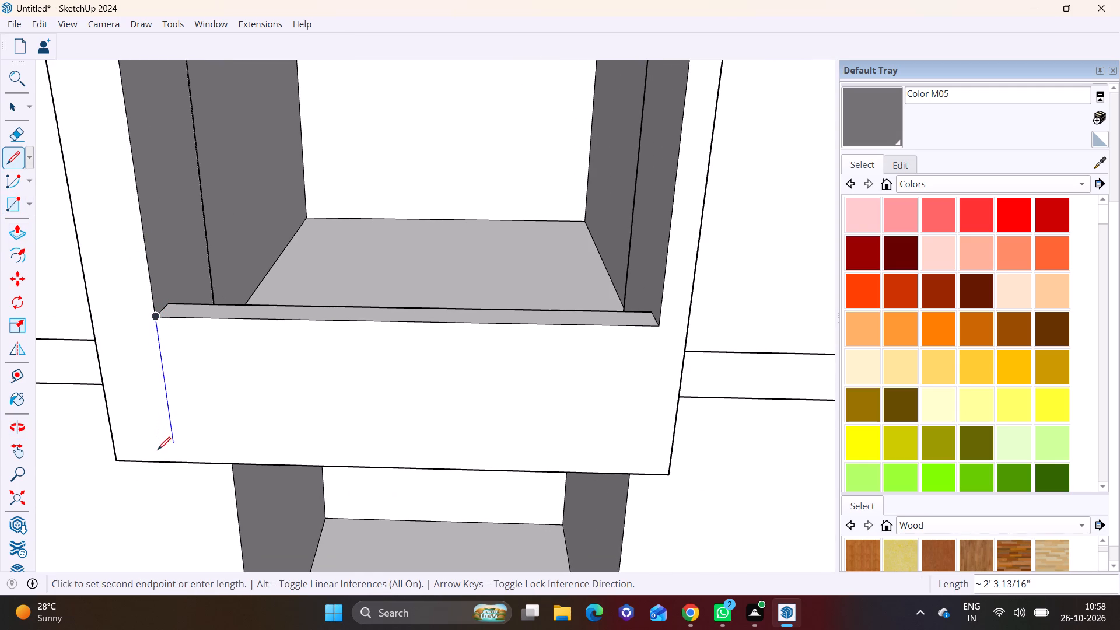
{"action": "left_click", "coordinate": [174, 441]}
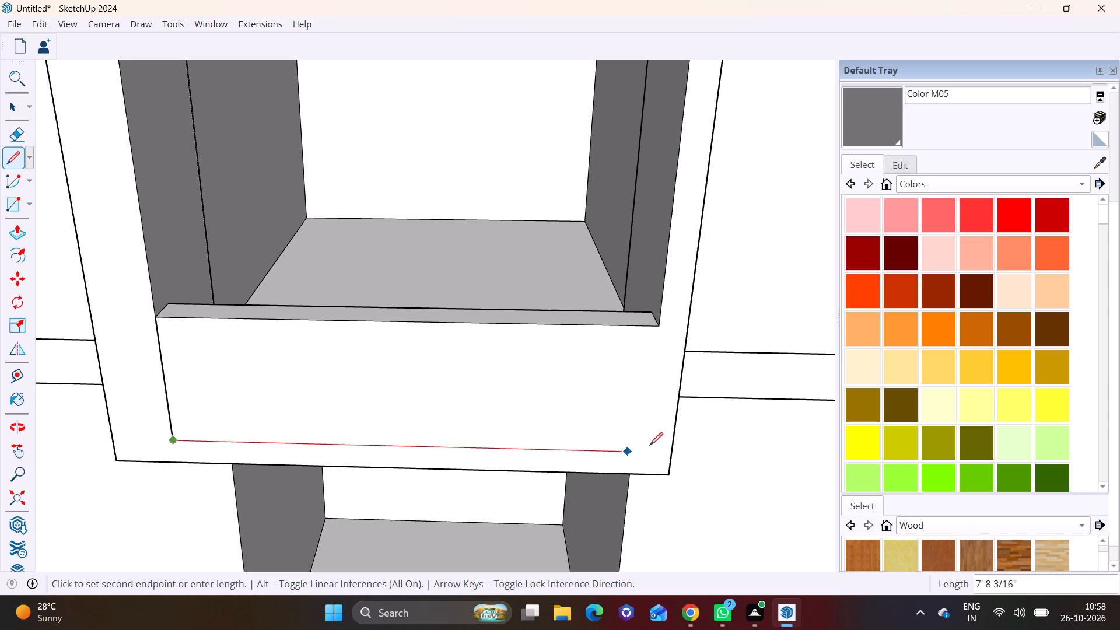
{"action": "left_click", "coordinate": [673, 445]}
Continue the dividing line 2' 9 5/8" across the base of the frame's outer side face.
{"action": "middle_click_drag", "start_coordinate": [684, 450], "coordinate": [328, 452]}
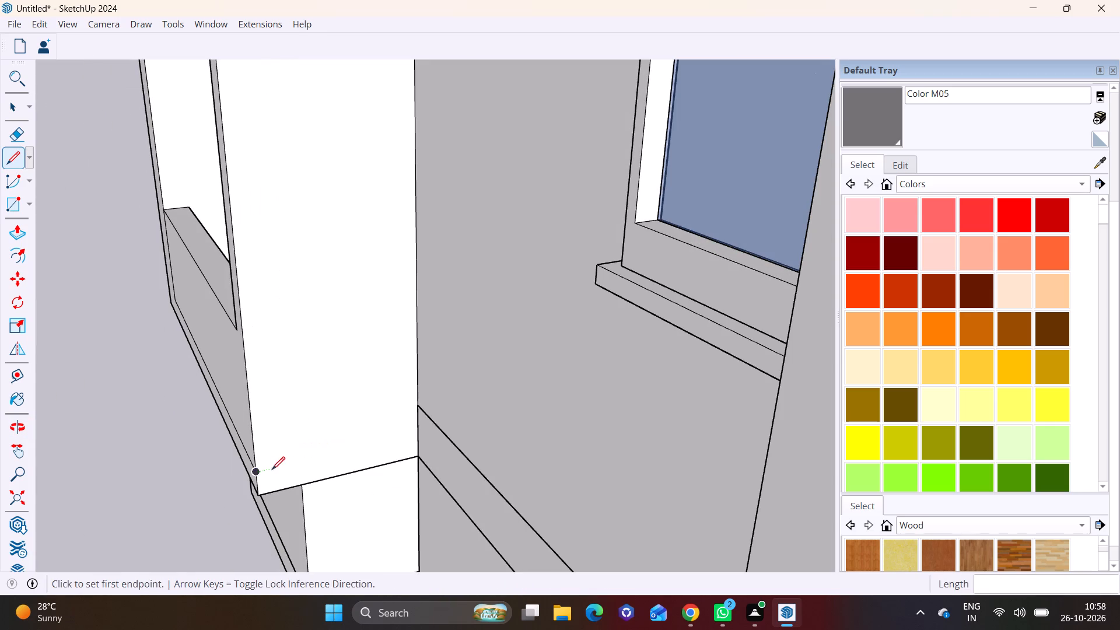
{"action": "left_click", "coordinate": [255, 473]}
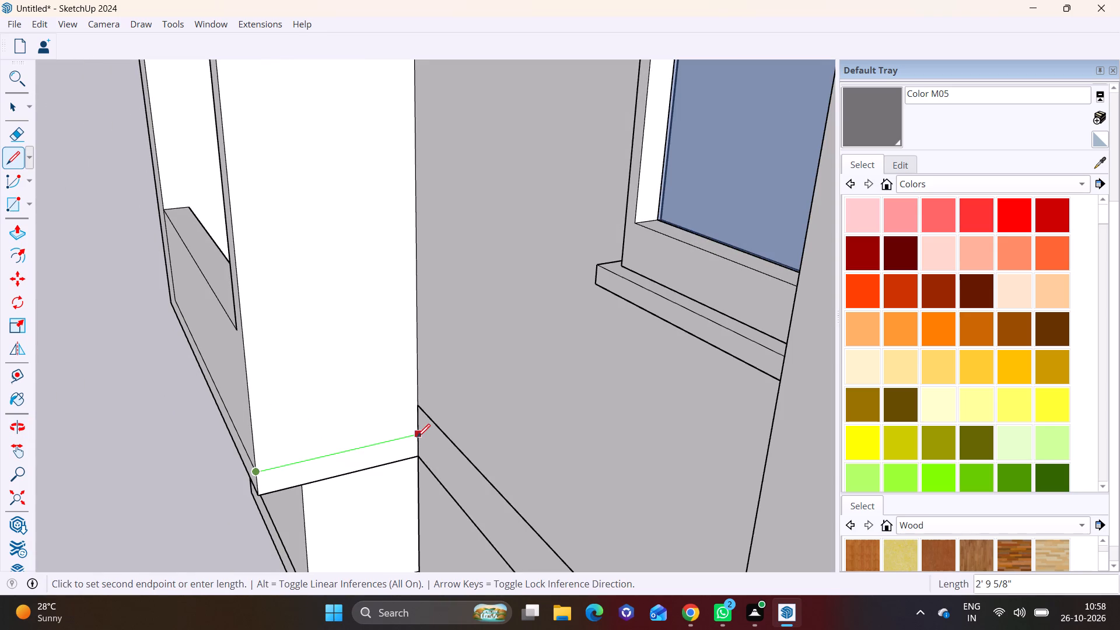
{"action": "left_click", "coordinate": [417, 437]}
Extrude the bottom strip on the frame's outer side slightly outward as a ledge.
{"action": "key", "text": "space"}
{"action": "left_click", "coordinate": [299, 472]}
{"action": "left_click", "coordinate": [13, 231]}
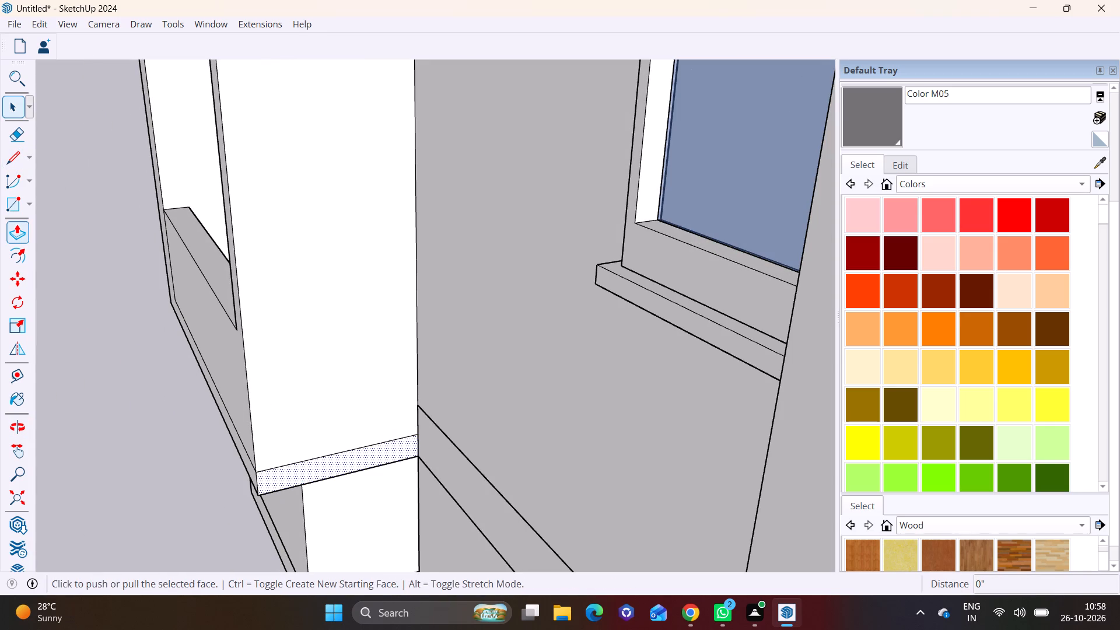
{"action": "left_click", "coordinate": [290, 472]}
{"action": "left_click", "coordinate": [293, 474]}
Extrude the frame's front border face slightly forward, leaving the parapet panel recessed.
{"action": "middle_click_drag", "start_coordinate": [270, 450], "coordinate": [304, 444]}
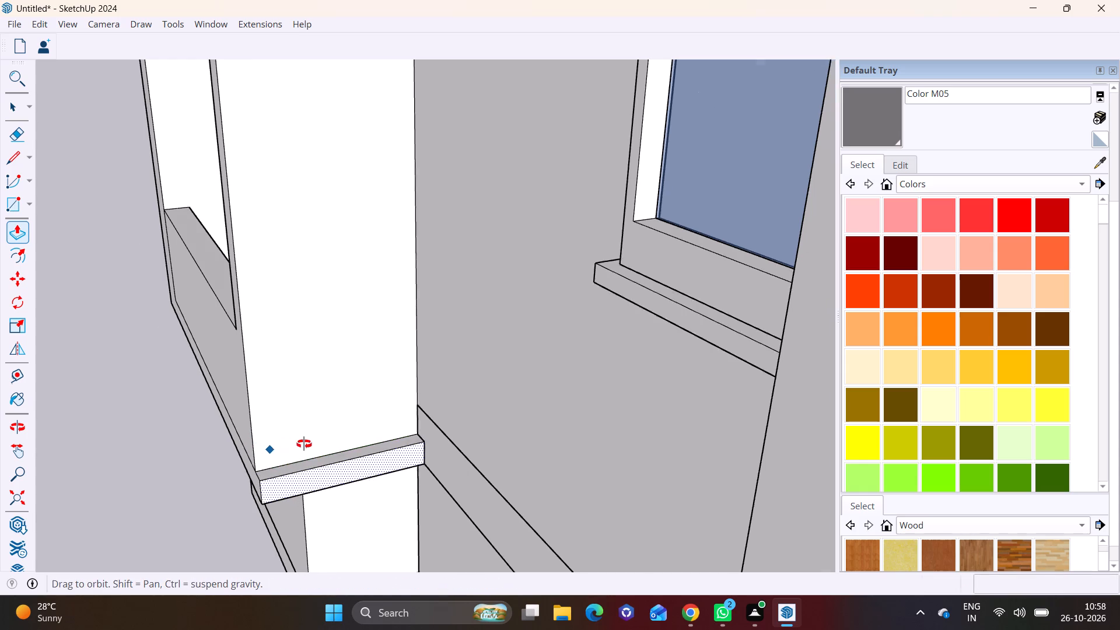
{"action": "middle_click_drag", "start_coordinate": [304, 444], "coordinate": [331, 438]}
{"action": "middle_click_drag", "start_coordinate": [331, 438], "coordinate": [504, 395], "text": "shift"}
{"action": "key", "text": "space"}
{"action": "left_click", "coordinate": [457, 428]}
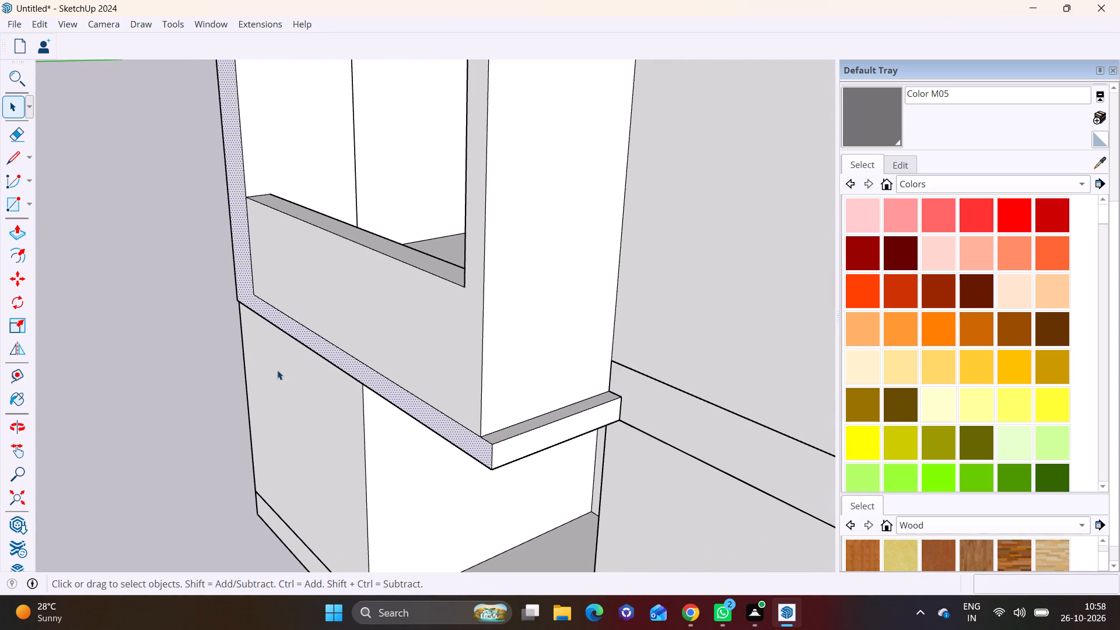
{"action": "left_click", "coordinate": [26, 232]}
{"action": "left_click", "coordinate": [460, 437]}
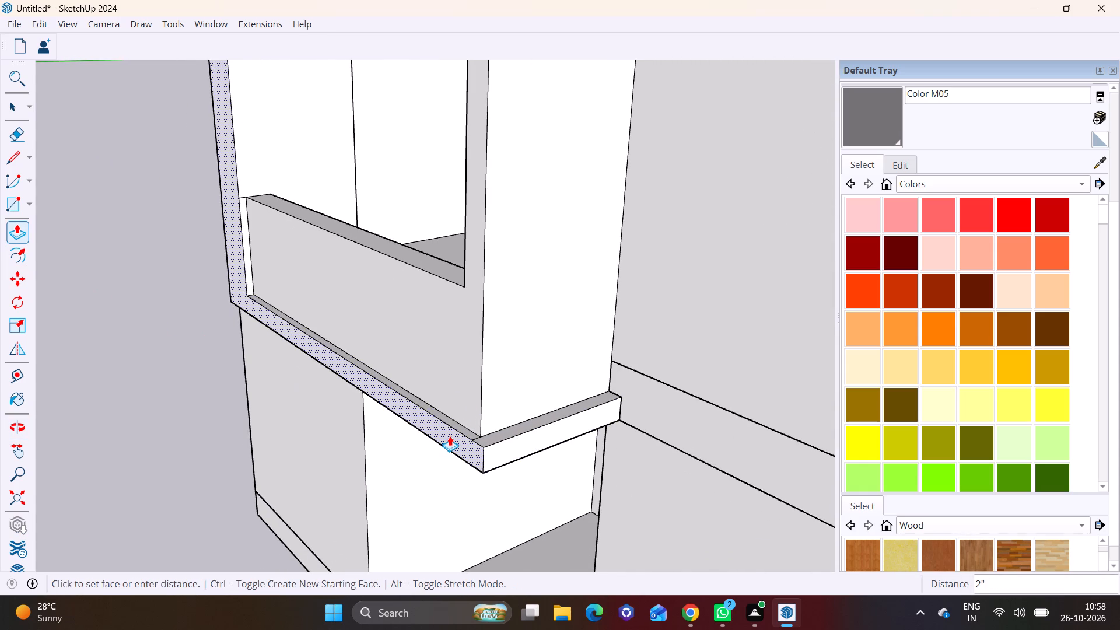
{"action": "left_click", "coordinate": [446, 435]}
{"action": "key", "text": "space"}
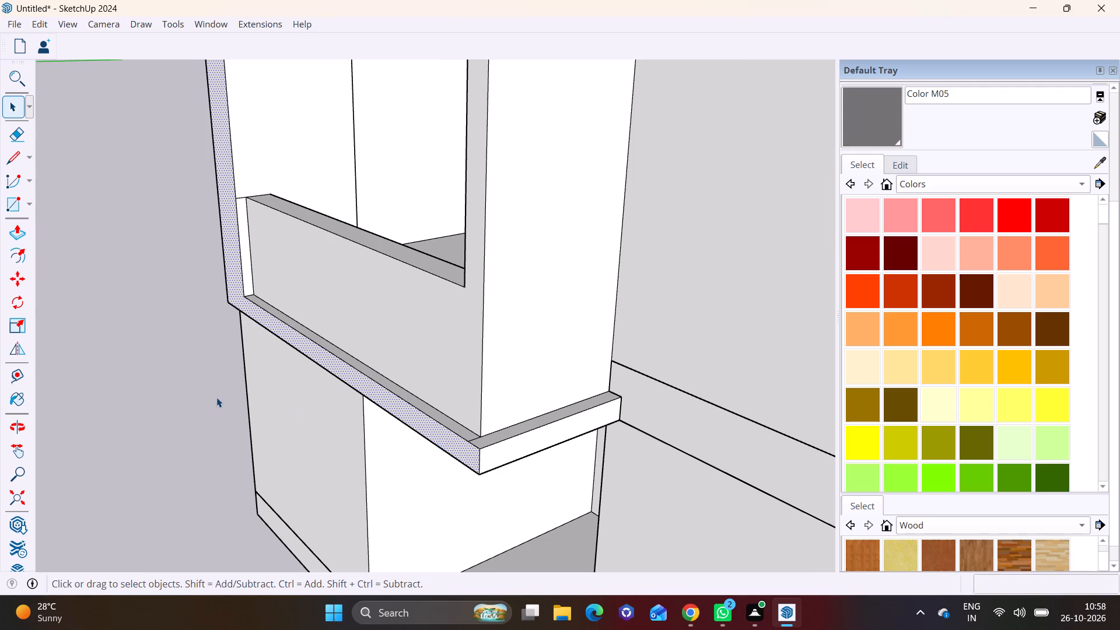
Extrude the front border face about 11 15/16" forward, aligning it with the finished frame on the upper floor.
{"action": "scroll", "coordinate": [216, 397], "scroll_direction": "down", "scroll_amount": 9}
{"action": "middle_click_drag", "start_coordinate": [246, 376], "coordinate": [416, 348]}
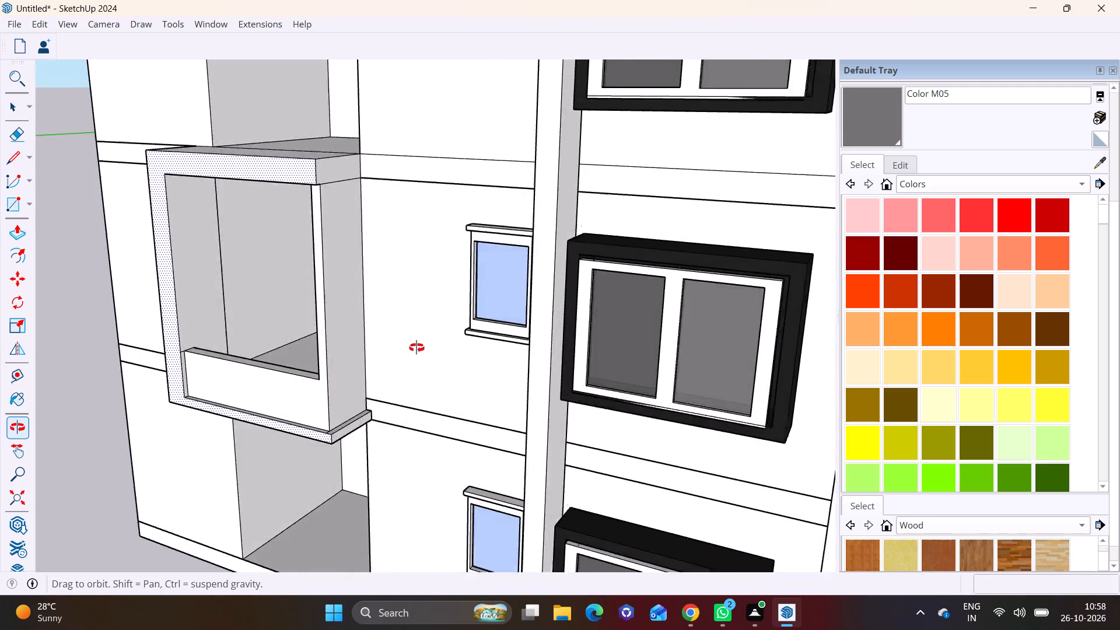
{"action": "middle_click_drag", "start_coordinate": [416, 348], "coordinate": [498, 313]}
{"action": "scroll", "coordinate": [267, 322], "scroll_direction": "up", "scroll_amount": 2}
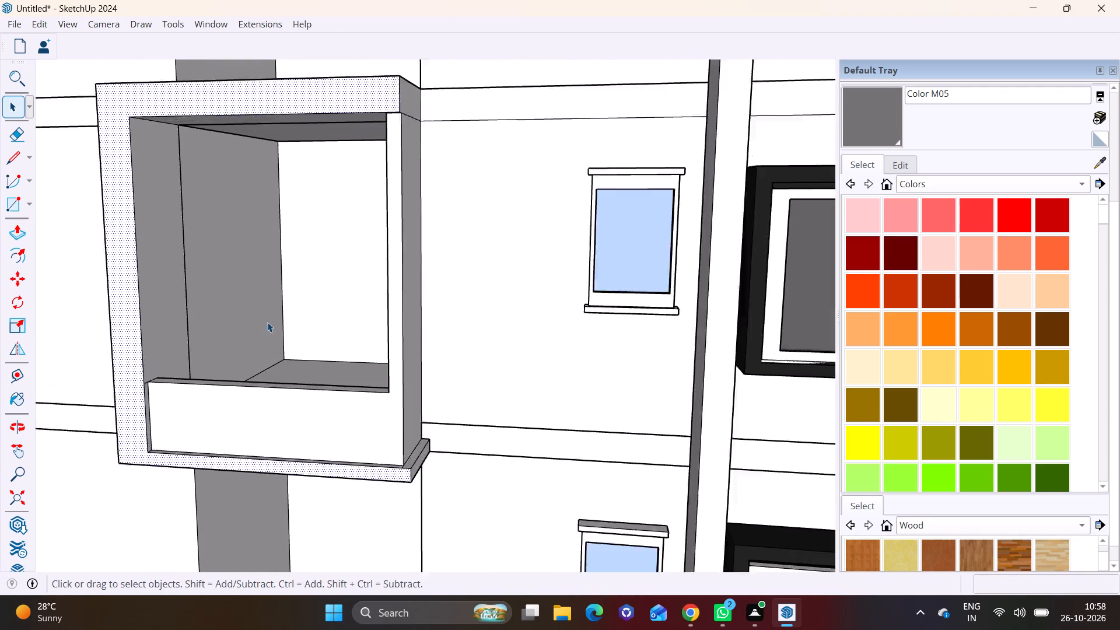
{"action": "scroll", "coordinate": [267, 322], "scroll_direction": "up", "scroll_amount": 1}
{"action": "middle_click_drag", "start_coordinate": [249, 325], "coordinate": [194, 323]}
{"action": "scroll", "coordinate": [194, 323], "scroll_direction": "down", "scroll_amount": 3}
{"action": "middle_click_drag", "start_coordinate": [192, 332], "coordinate": [138, 326]}
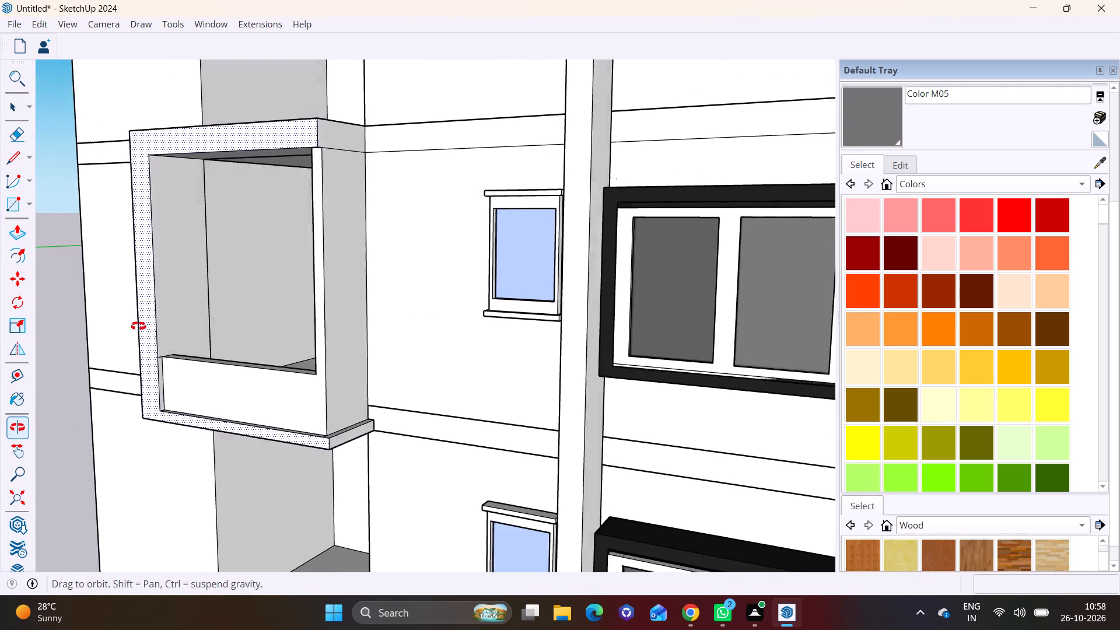
{"action": "middle_click_drag", "start_coordinate": [138, 326], "coordinate": [118, 332]}
{"action": "middle_click_drag", "start_coordinate": [153, 323], "coordinate": [274, 367], "text": "shift"}
{"action": "scroll", "coordinate": [296, 405], "scroll_direction": "up", "scroll_amount": 3}
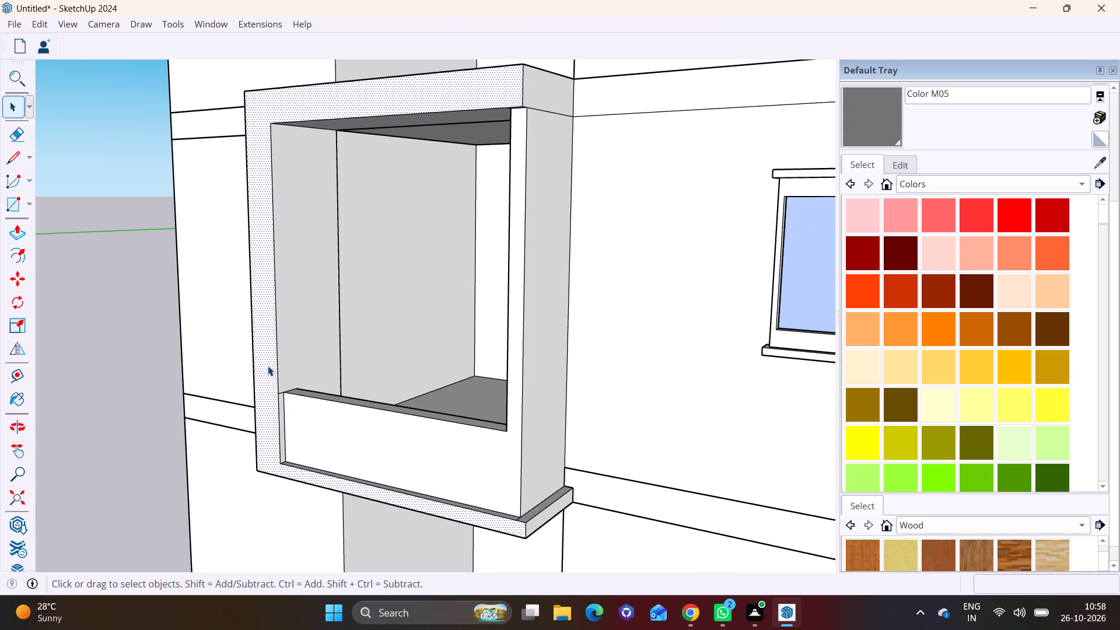
{"action": "left_click", "coordinate": [268, 366]}
{"action": "scroll", "coordinate": [314, 311], "scroll_direction": "down", "scroll_amount": 3}
{"action": "middle_click_drag", "start_coordinate": [313, 359], "coordinate": [284, 481], "text": "shift"}
{"action": "scroll", "coordinate": [282, 437], "scroll_direction": "down", "scroll_amount": 3}
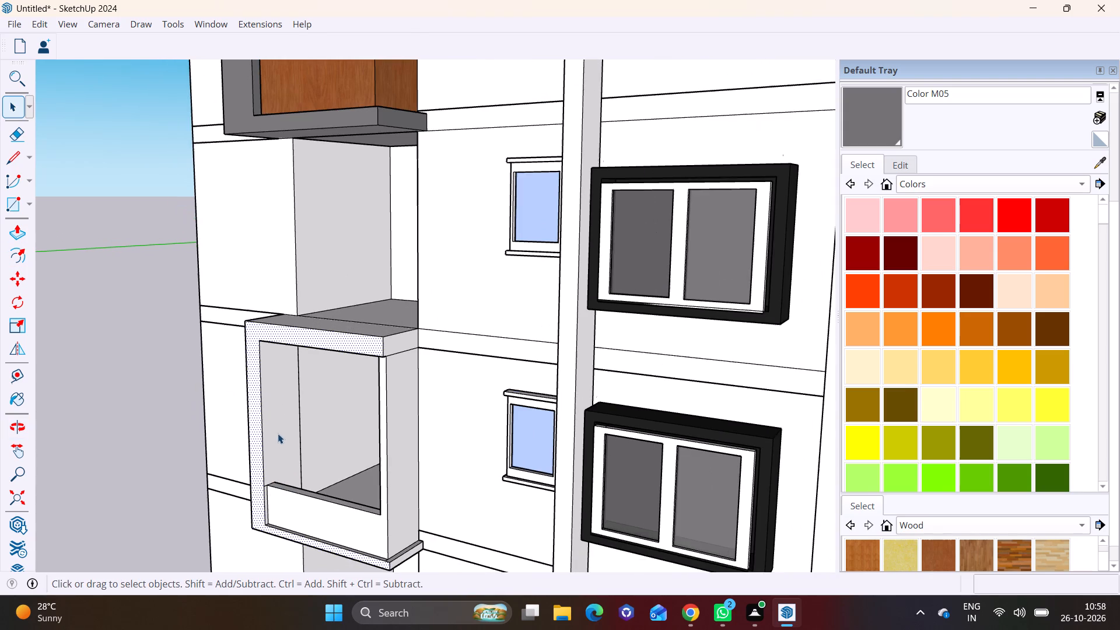
{"action": "left_click", "coordinate": [23, 233]}
{"action": "left_click", "coordinate": [313, 339]}
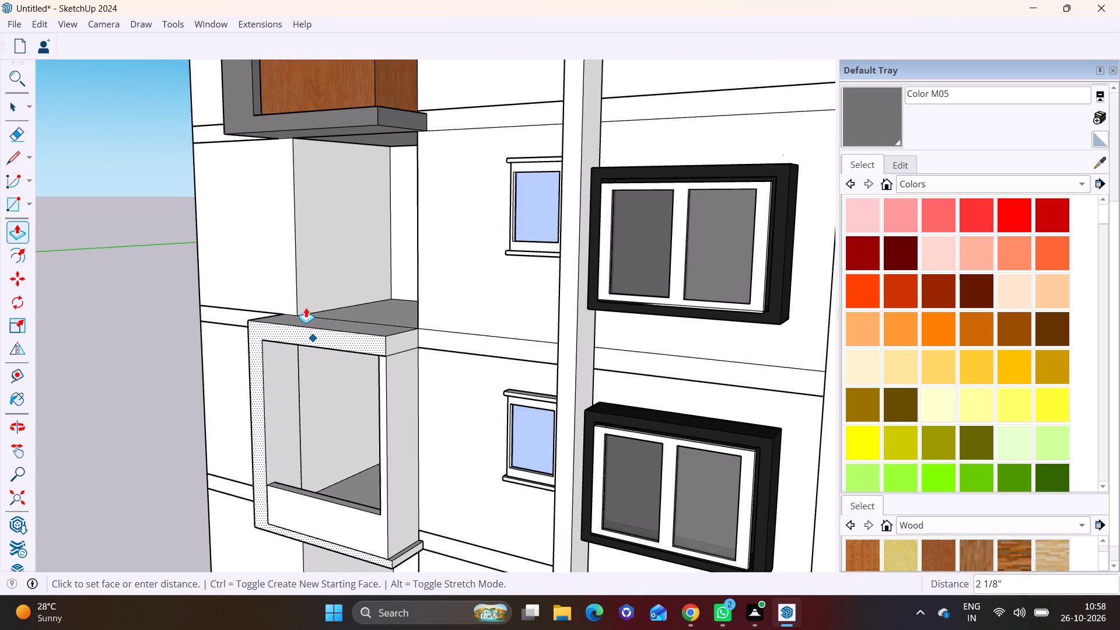
{"action": "left_click", "coordinate": [230, 130]}
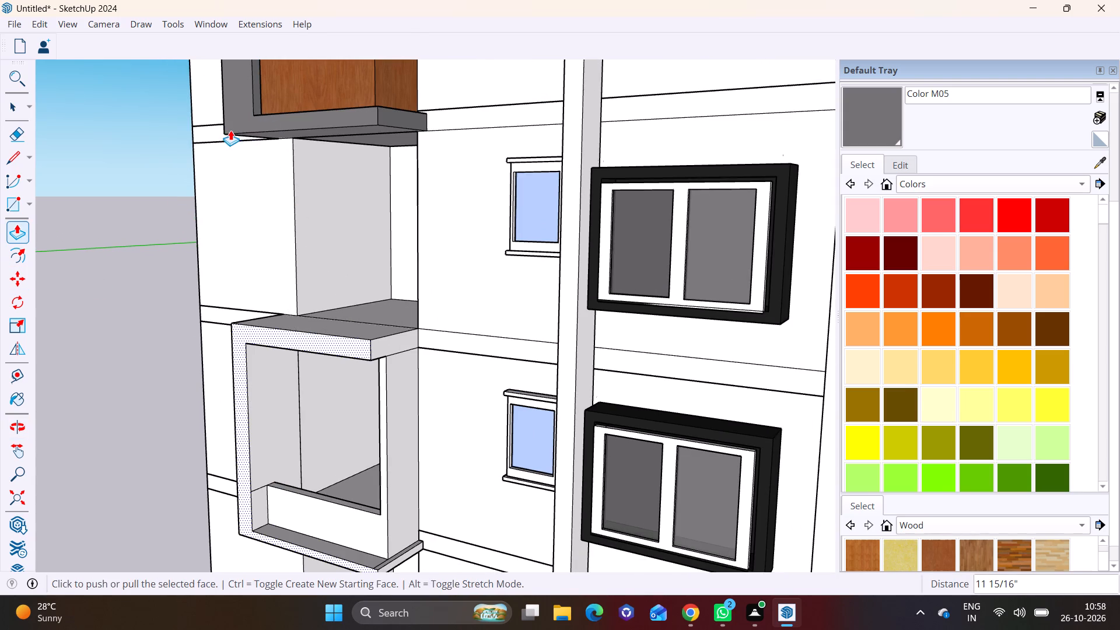
Draw a rectangle about 1' 2 13/16" by 10' 6 13/16" on the border leg's inner face, from the bottom ledge to the top slab.
{"action": "middle_click_drag", "start_coordinate": [283, 499], "coordinate": [195, 499]}
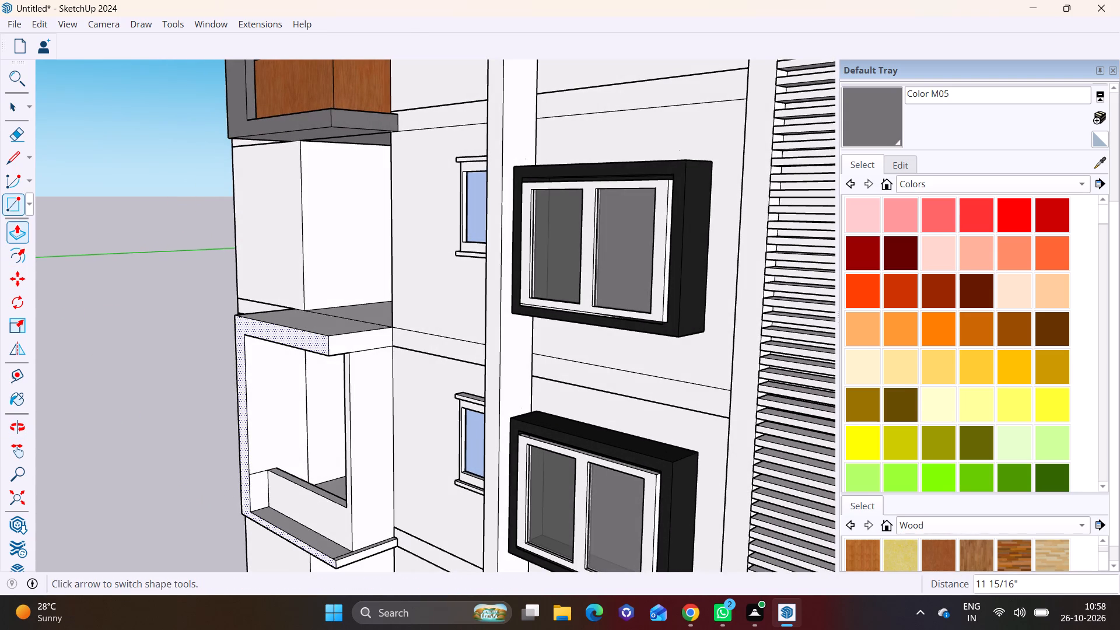
{"action": "left_click", "coordinate": [29, 198]}
{"action": "left_click", "coordinate": [43, 223]}
{"action": "scroll", "coordinate": [245, 511], "scroll_direction": "up", "scroll_amount": 8}
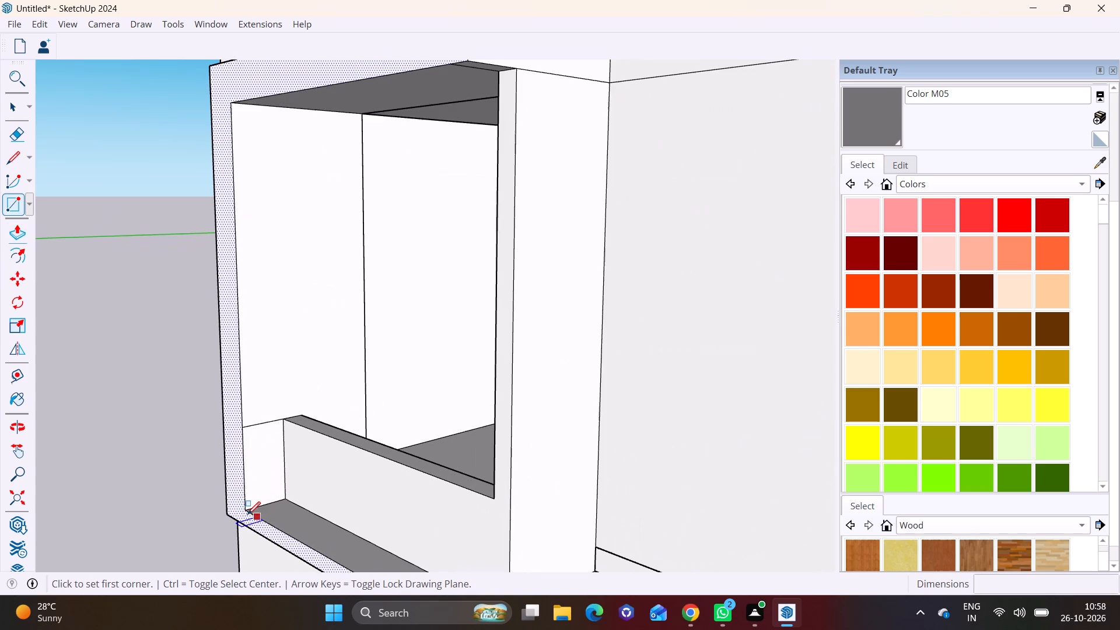
{"action": "left_click", "coordinate": [243, 510]}
{"action": "scroll", "coordinate": [285, 443], "scroll_direction": "down", "scroll_amount": 3}
{"action": "middle_click_drag", "start_coordinate": [285, 428], "coordinate": [278, 459]}
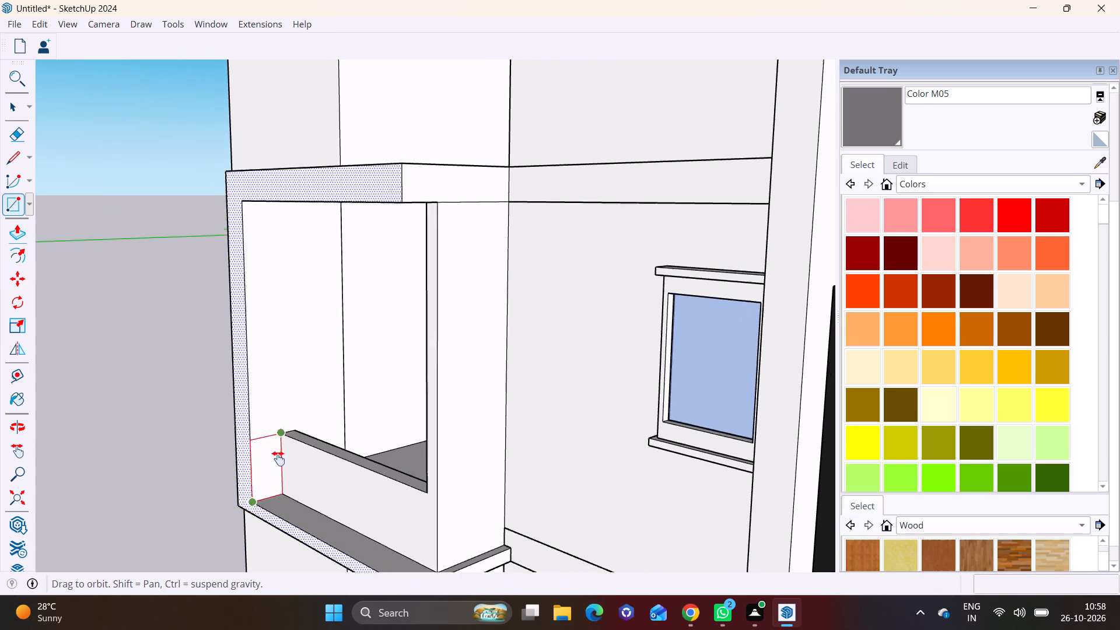
{"action": "middle_click_drag", "start_coordinate": [278, 459], "coordinate": [277, 481]}
{"action": "scroll", "coordinate": [243, 388], "scroll_direction": "up", "scroll_amount": 10}
{"action": "scroll", "coordinate": [273, 321], "scroll_direction": "down", "scroll_amount": 4}
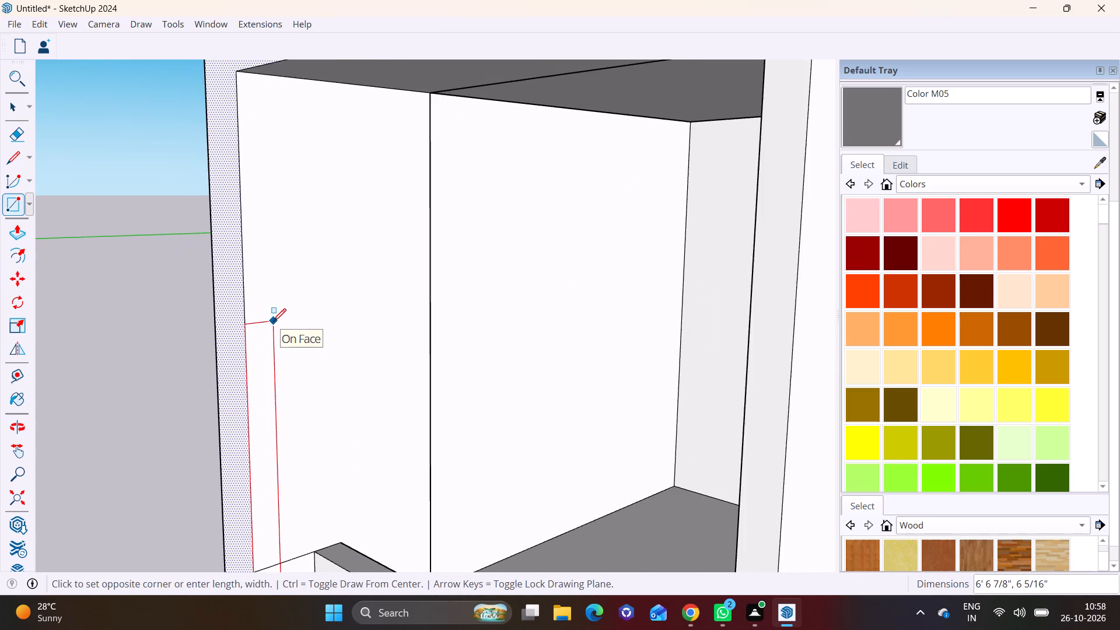
{"action": "left_click", "coordinate": [307, 103]}
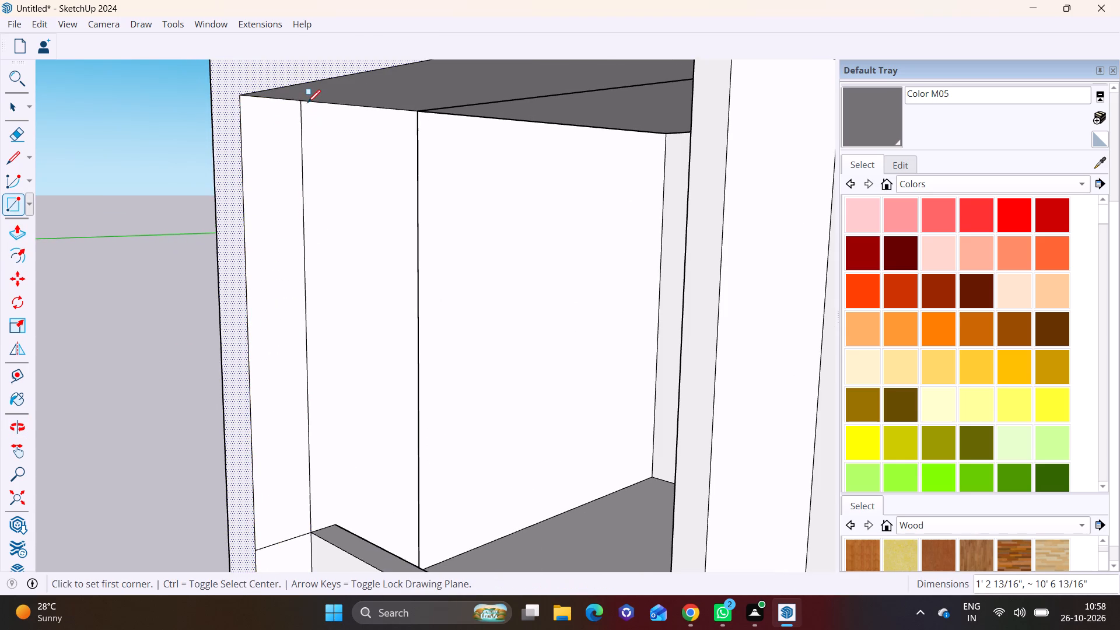
Extrude the new rectangle on the border leg's inner face inward to widen the leg above the bottom ledge.
{"action": "key", "text": "space"}
{"action": "left_click", "coordinate": [291, 297]}
{"action": "scroll", "coordinate": [299, 387], "scroll_direction": "down", "scroll_amount": 6}
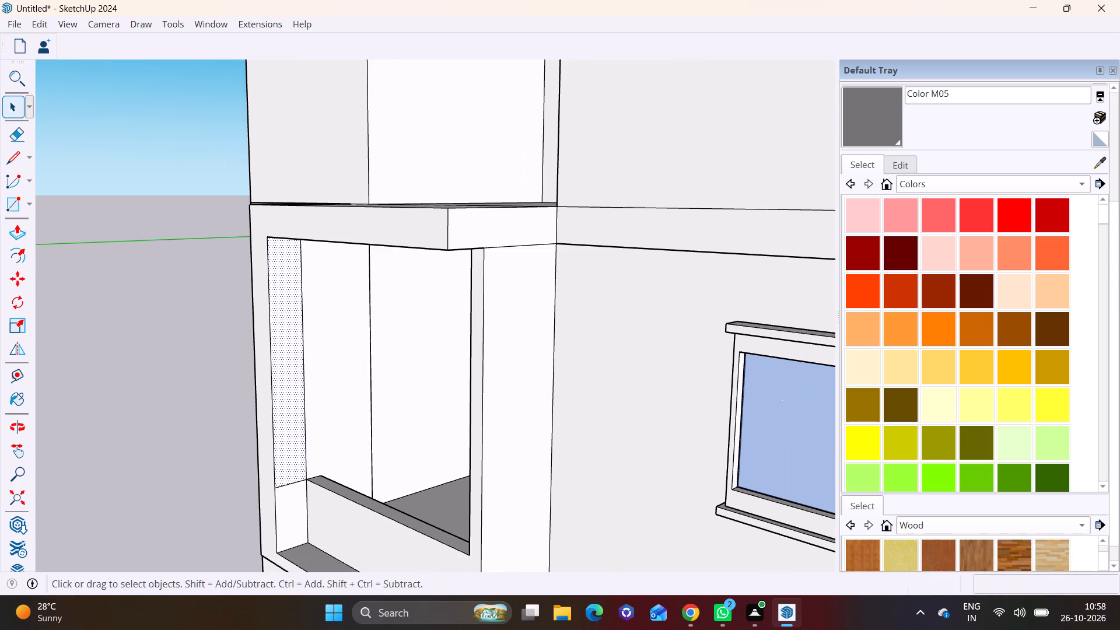
{"action": "left_click", "coordinate": [19, 228]}
{"action": "left_click", "coordinate": [281, 374]}
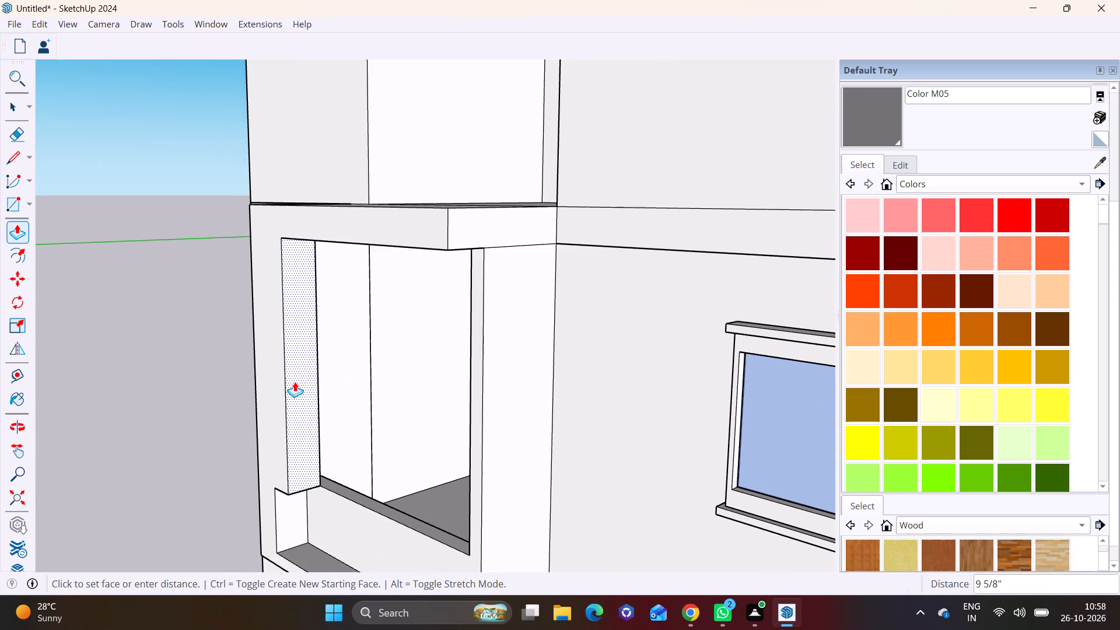
{"action": "left_click", "coordinate": [306, 384]}
{"action": "key", "text": "space"}
Extrude the leg's lower inner face about 1' 5 13/16" flush with the widened part and delete the seam edge between them.
{"action": "left_click", "coordinate": [286, 523]}
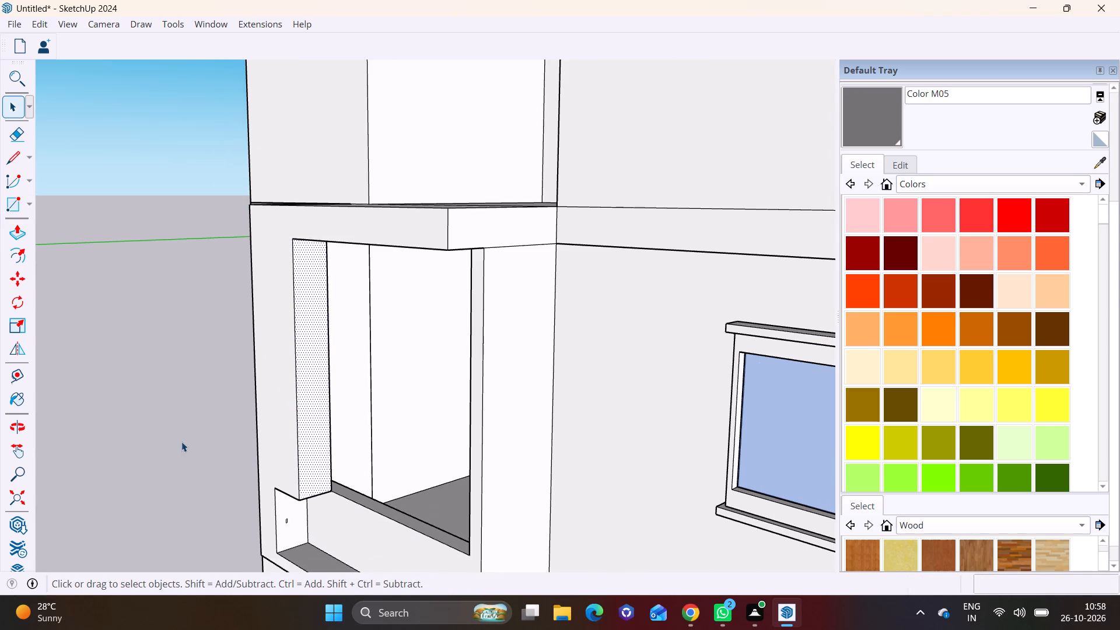
{"action": "key", "text": "space"}
{"action": "left_click", "coordinate": [283, 523]}
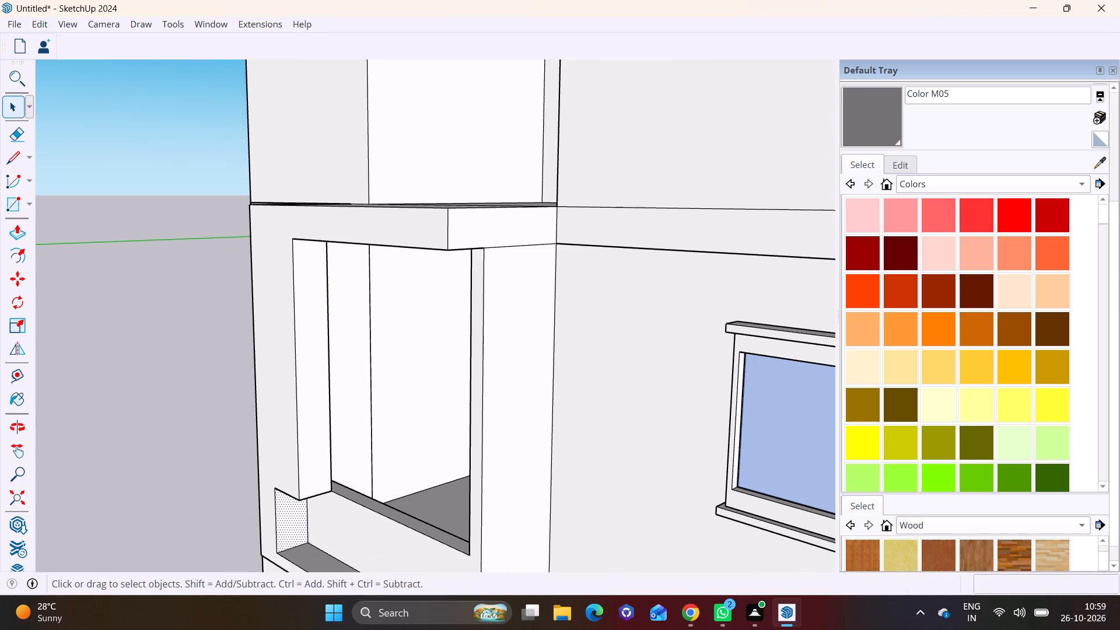
{"action": "left_click", "coordinate": [19, 229]}
{"action": "left_click", "coordinate": [292, 508]}
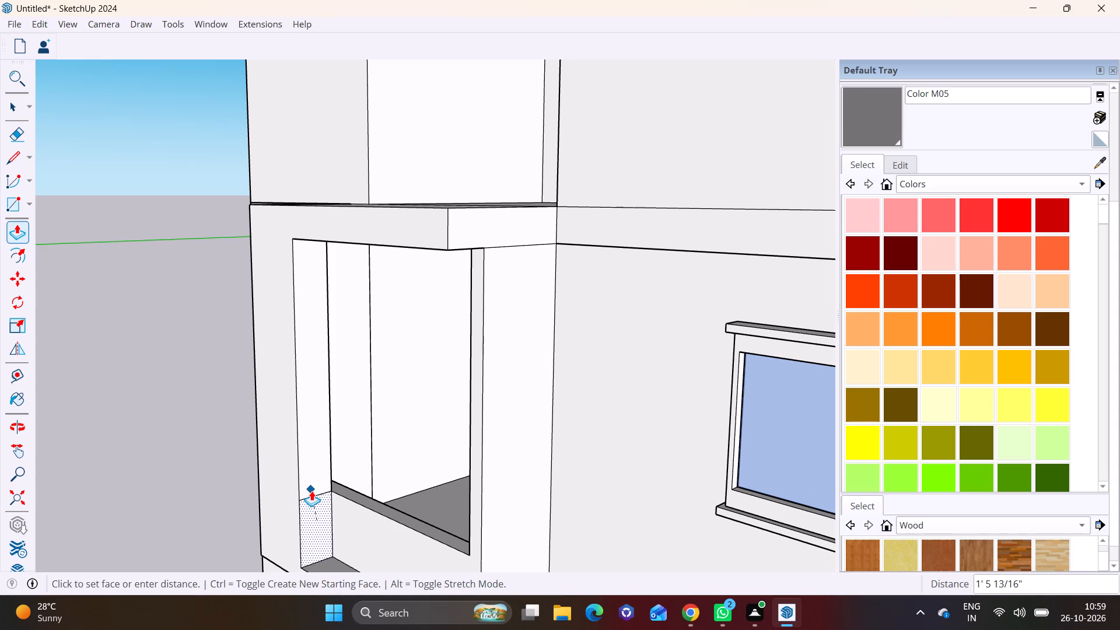
{"action": "left_click", "coordinate": [311, 491]}
{"action": "scroll", "coordinate": [311, 484], "scroll_direction": "down", "scroll_amount": 6}
{"action": "scroll", "coordinate": [316, 525], "scroll_direction": "up", "scroll_amount": 1}
{"action": "key", "text": "space"}
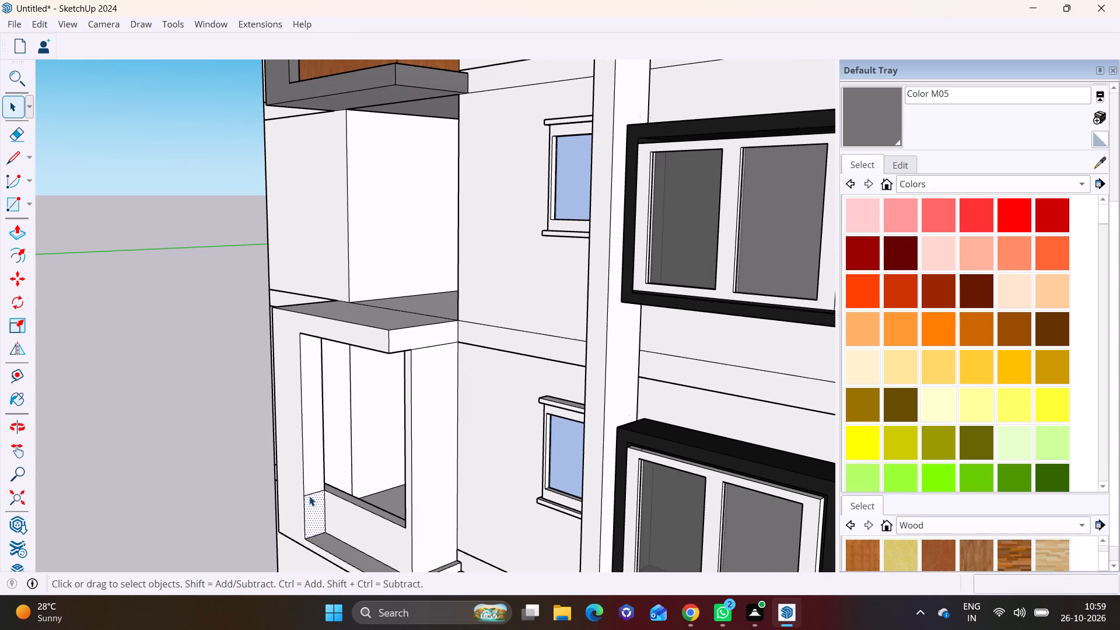
{"action": "left_click", "coordinate": [313, 492]}
{"action": "key", "text": "Delete"}
Extrude the end face of the frame's top slab about 8 13/16" outward so it overhangs the side panel.
{"action": "scroll", "coordinate": [324, 522], "scroll_direction": "down", "scroll_amount": 5}
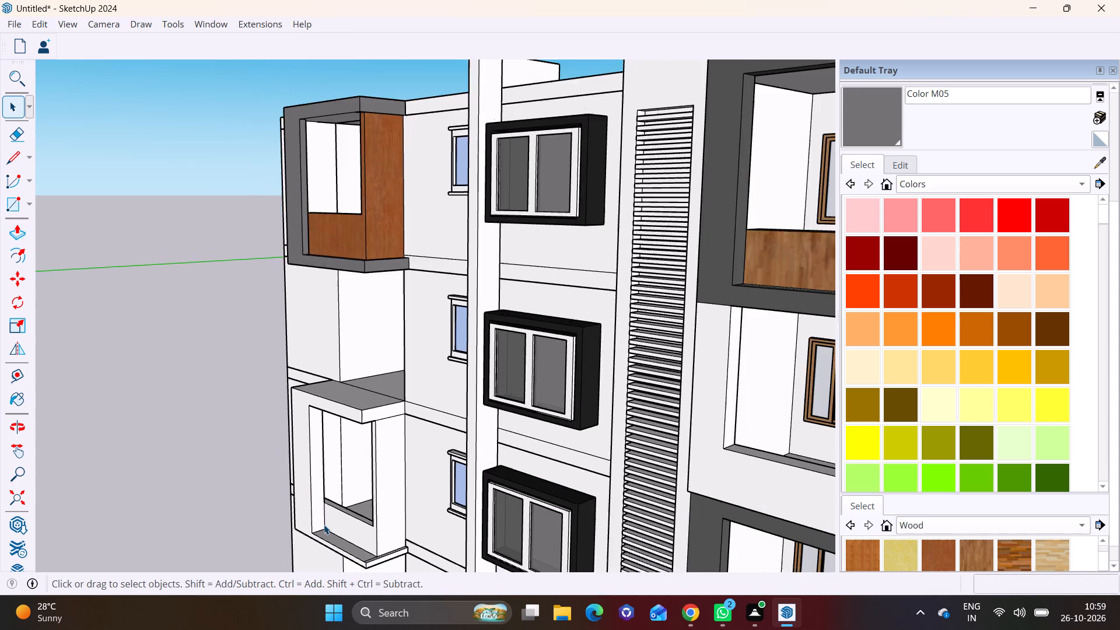
{"action": "middle_click_drag", "start_coordinate": [324, 524], "coordinate": [494, 433]}
{"action": "scroll", "coordinate": [404, 465], "scroll_direction": "down", "scroll_amount": 3}
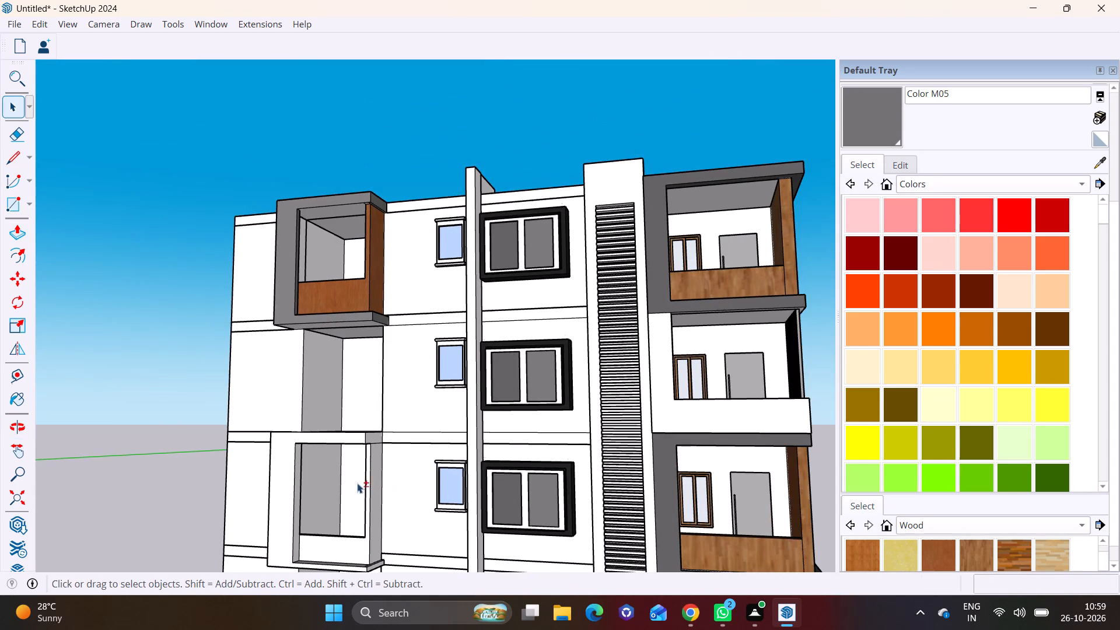
{"action": "middle_click_drag", "start_coordinate": [338, 477], "coordinate": [407, 389], "text": "shift"}
{"action": "scroll", "coordinate": [468, 350], "scroll_direction": "up", "scroll_amount": 3}
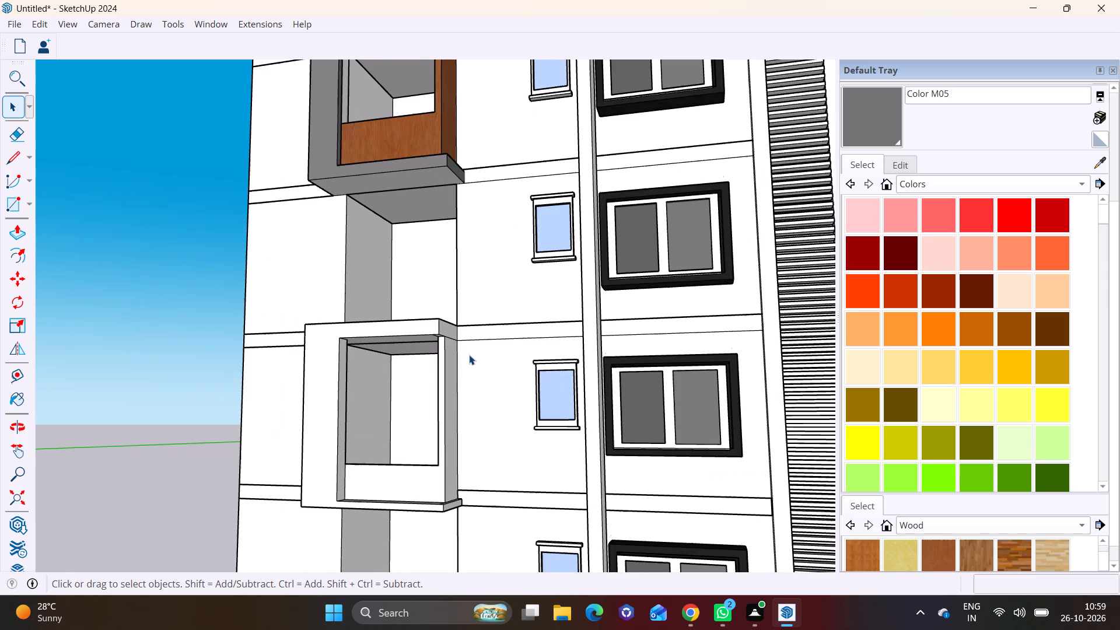
{"action": "middle_click_drag", "start_coordinate": [501, 386], "coordinate": [373, 414]}
{"action": "scroll", "coordinate": [433, 359], "scroll_direction": "up", "scroll_amount": 6}
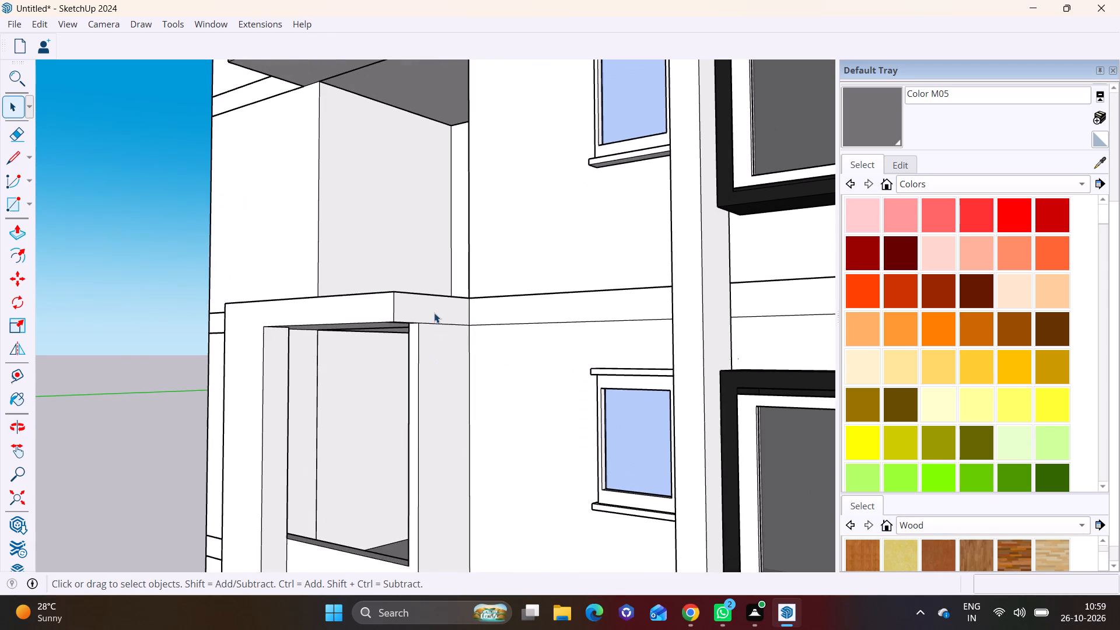
{"action": "left_click", "coordinate": [434, 313]}
{"action": "left_click", "coordinate": [5, 235]}
{"action": "left_click", "coordinate": [3, 227]}
{"action": "left_click", "coordinate": [13, 228]}
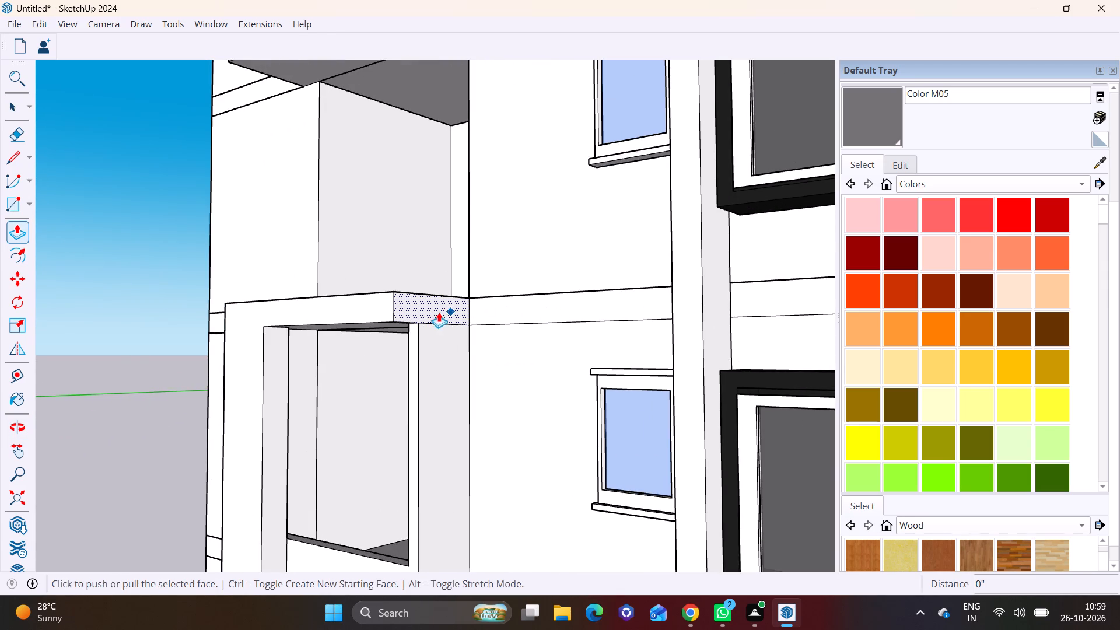
{"action": "left_click", "coordinate": [436, 310]}
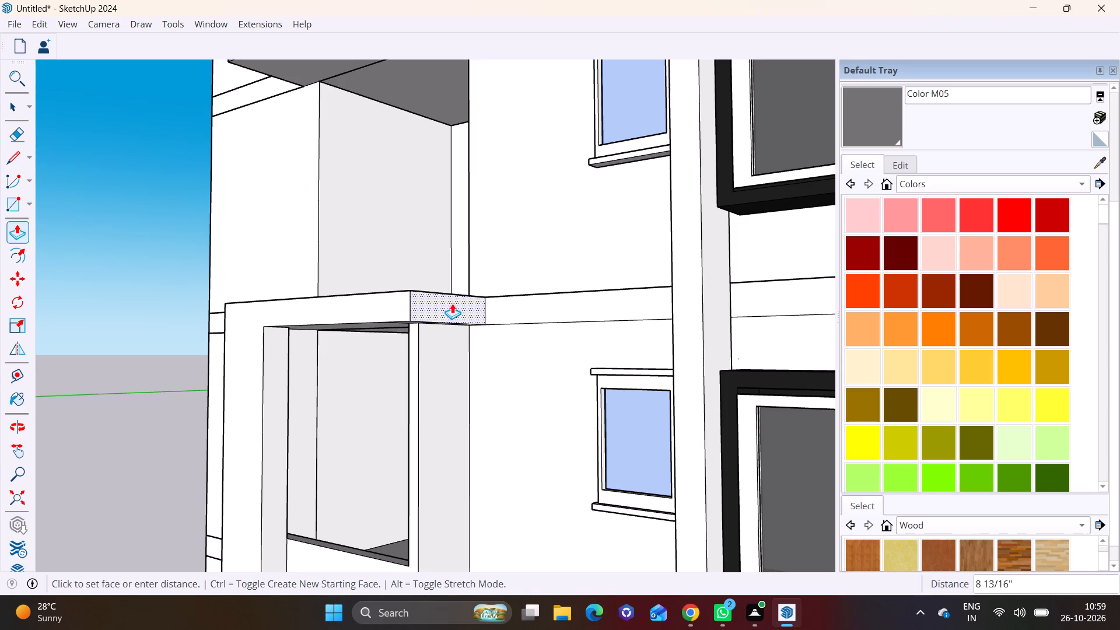
{"action": "left_click", "coordinate": [452, 303]}
{"action": "key", "text": "space"}
{"action": "scroll", "coordinate": [280, 355], "scroll_direction": "down", "scroll_amount": 1}
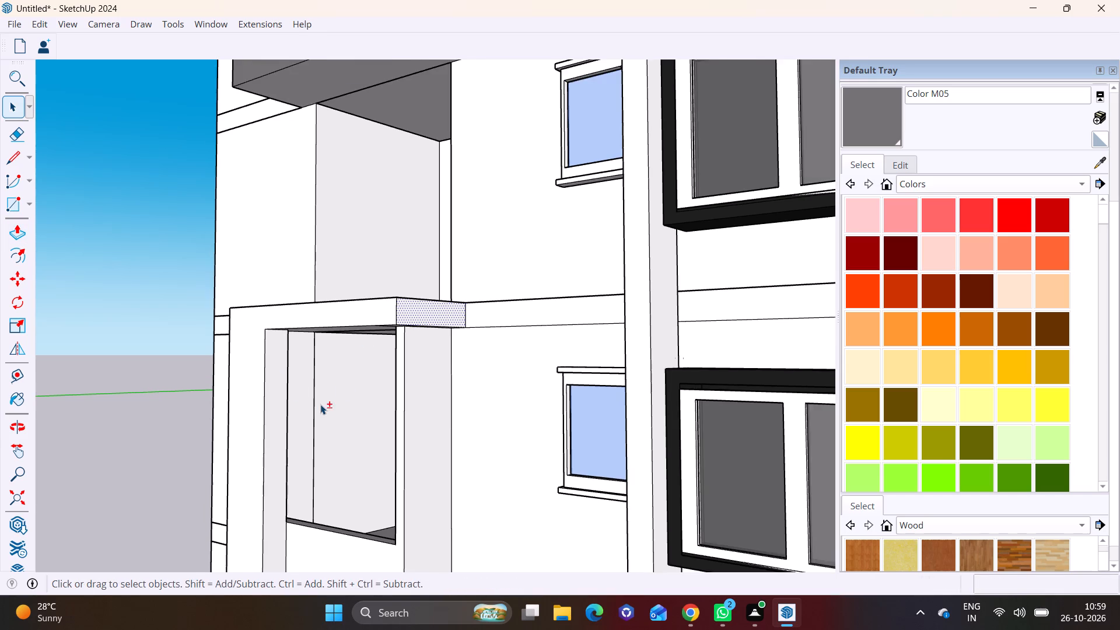
Examine the lower bay's frame from several sides and compare its shape with the finished upper frame.
{"action": "middle_click_drag", "start_coordinate": [321, 404], "coordinate": [444, 273], "text": "shift"}
{"action": "middle_click_drag", "start_coordinate": [453, 344], "coordinate": [281, 383]}
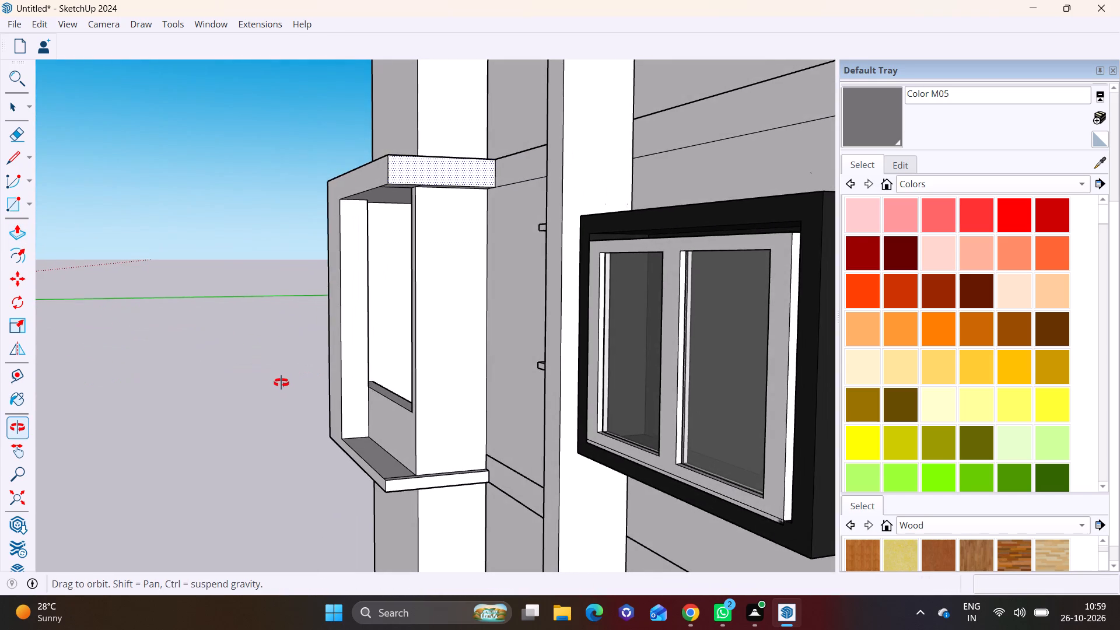
{"action": "middle_click_drag", "start_coordinate": [281, 383], "coordinate": [528, 383]}
{"action": "scroll", "coordinate": [529, 394], "scroll_direction": "down", "scroll_amount": 5}
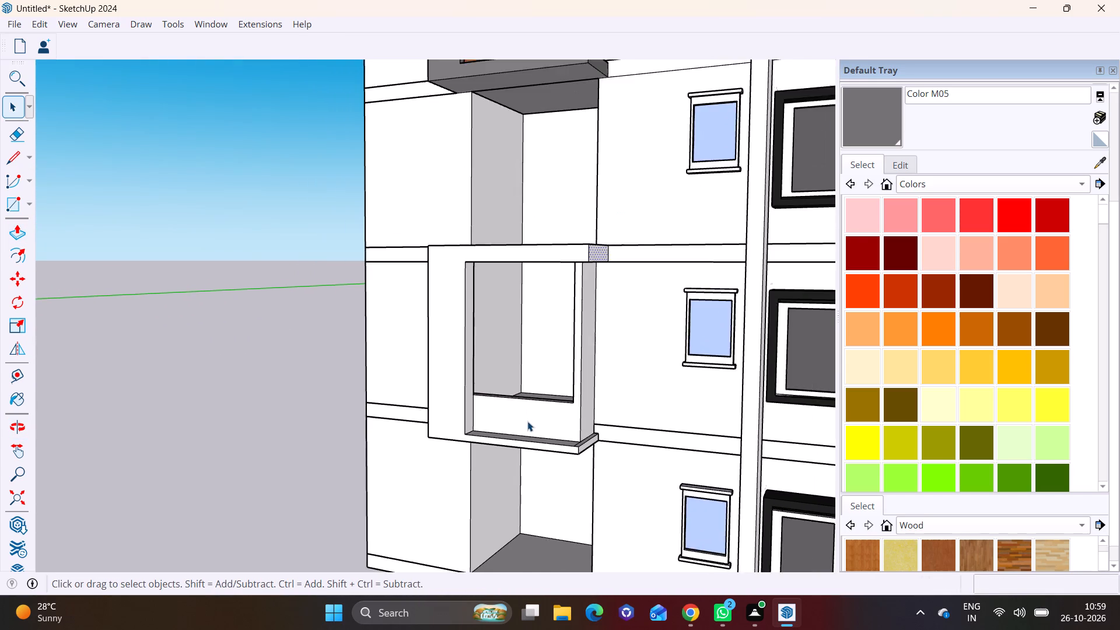
{"action": "scroll", "coordinate": [527, 421], "scroll_direction": "down", "scroll_amount": 4}
{"action": "middle_click_drag", "start_coordinate": [526, 423], "coordinate": [454, 362], "text": "shift"}
{"action": "scroll", "coordinate": [467, 418], "scroll_direction": "up", "scroll_amount": 1, "text": "shift"}
{"action": "middle_click_drag", "start_coordinate": [467, 418], "coordinate": [467, 418], "text": "shift"}
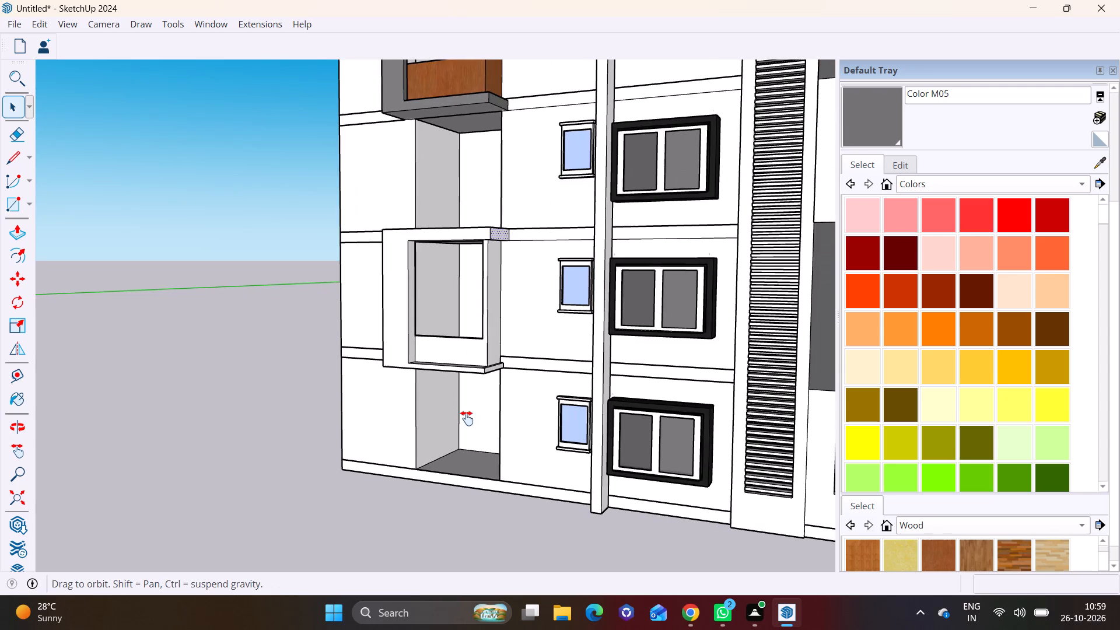
{"action": "middle_click_drag", "start_coordinate": [467, 418], "coordinate": [452, 576], "text": "shift"}
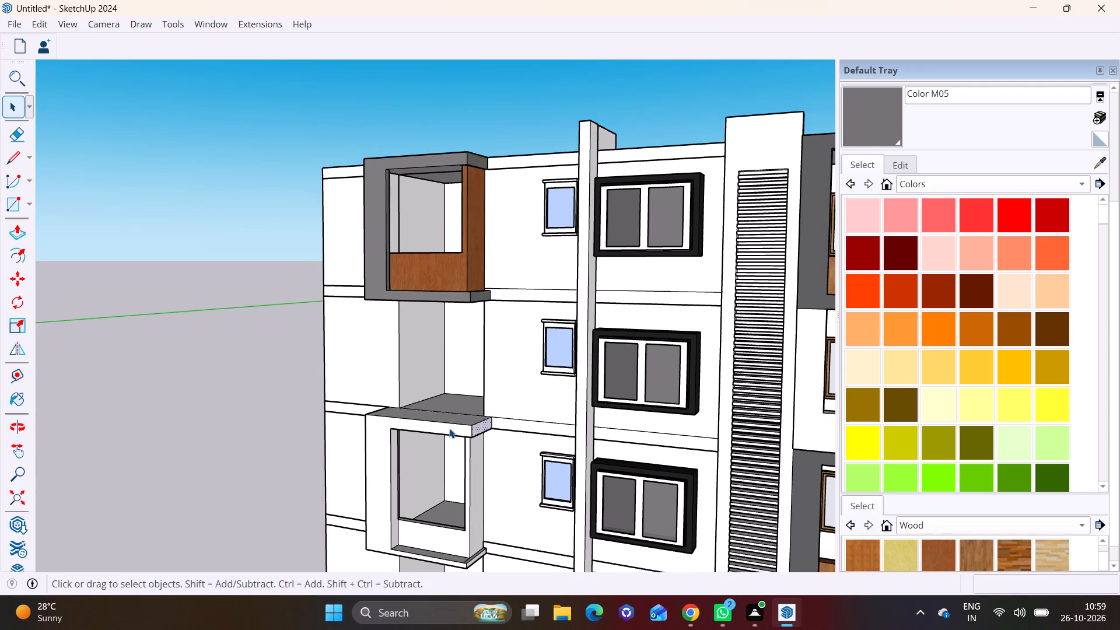
{"action": "middle_click_drag", "start_coordinate": [442, 407], "coordinate": [428, 326]}
Sample Wood Cherry Original from the upper bay's parapet and paint the lower bay's parapet and side panel with it.
{"action": "left_click", "coordinate": [457, 225]}
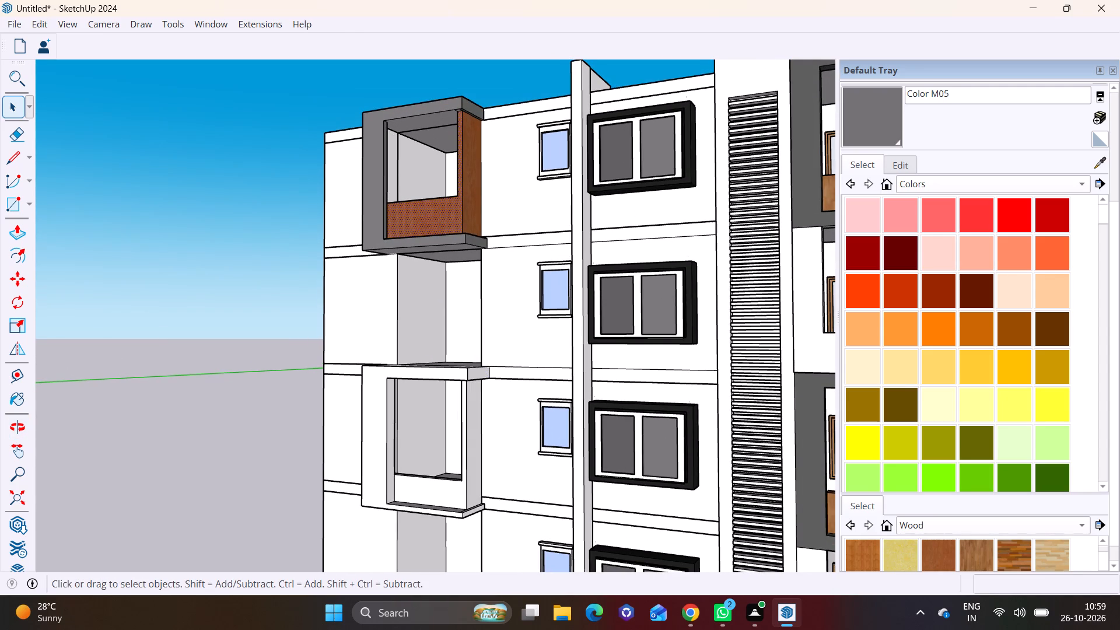
{"action": "left_click", "coordinate": [1102, 163]}
{"action": "left_click", "coordinate": [183, 322]}
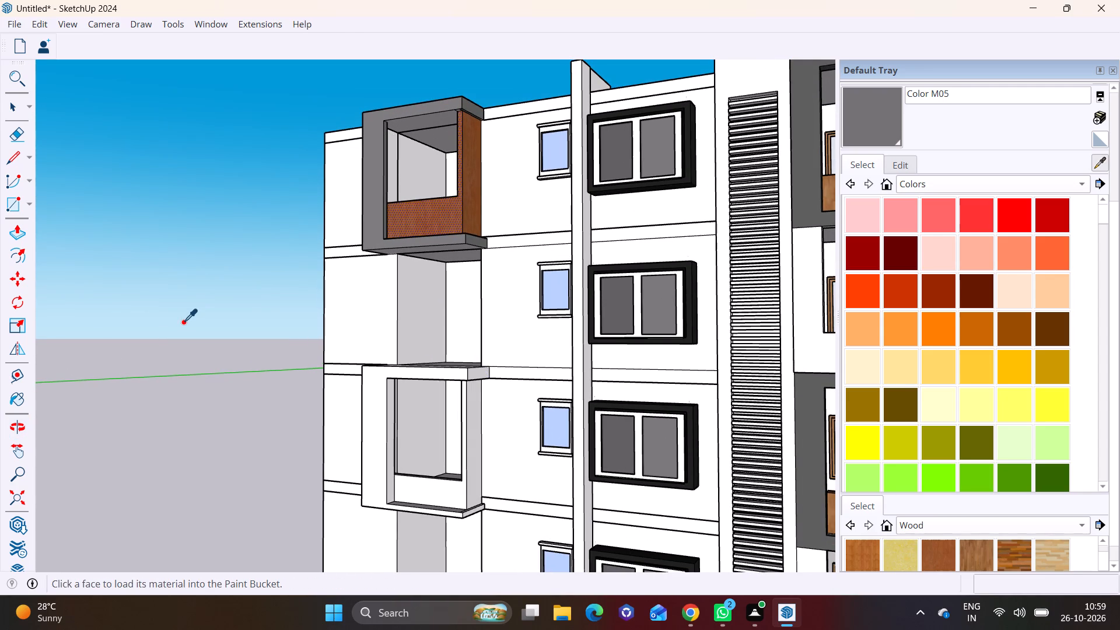
{"action": "left_click", "coordinate": [421, 232]}
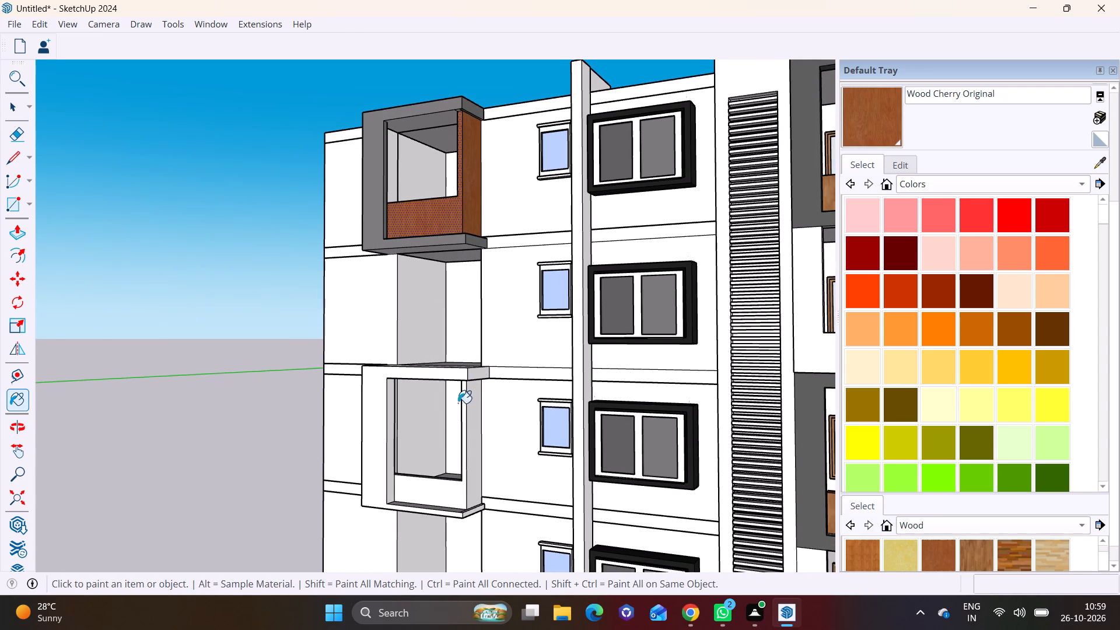
{"action": "left_click", "coordinate": [449, 494]}
{"action": "left_click", "coordinate": [478, 477]}
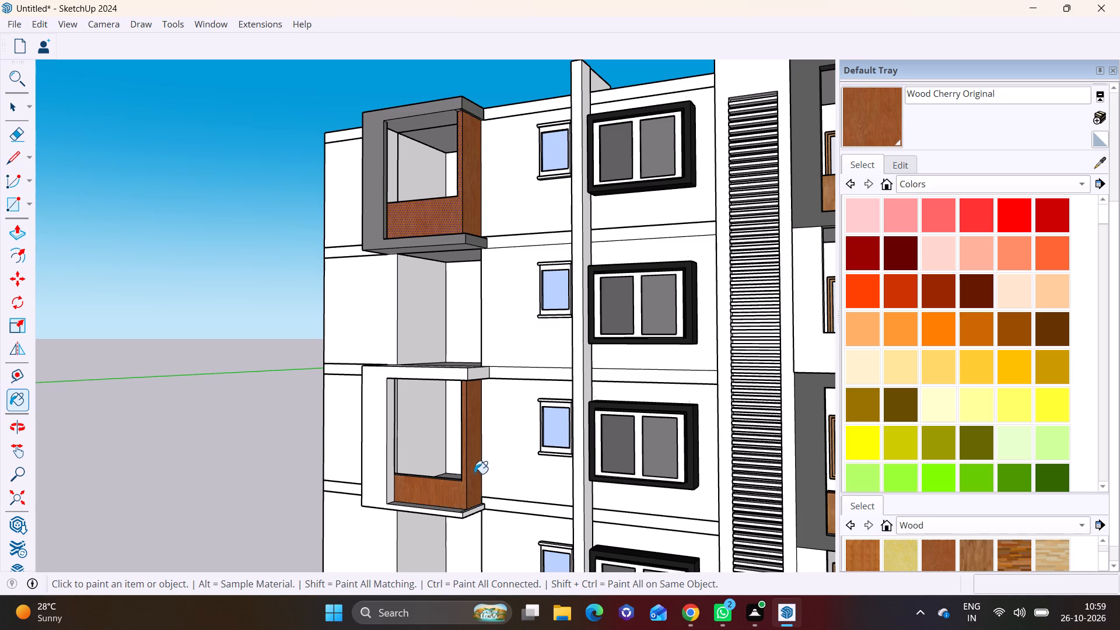
{"action": "key", "text": "space"}
Sample grey Color M05 from the upper frame and paint the lower frame's front border face with it.
{"action": "left_click", "coordinate": [365, 172]}
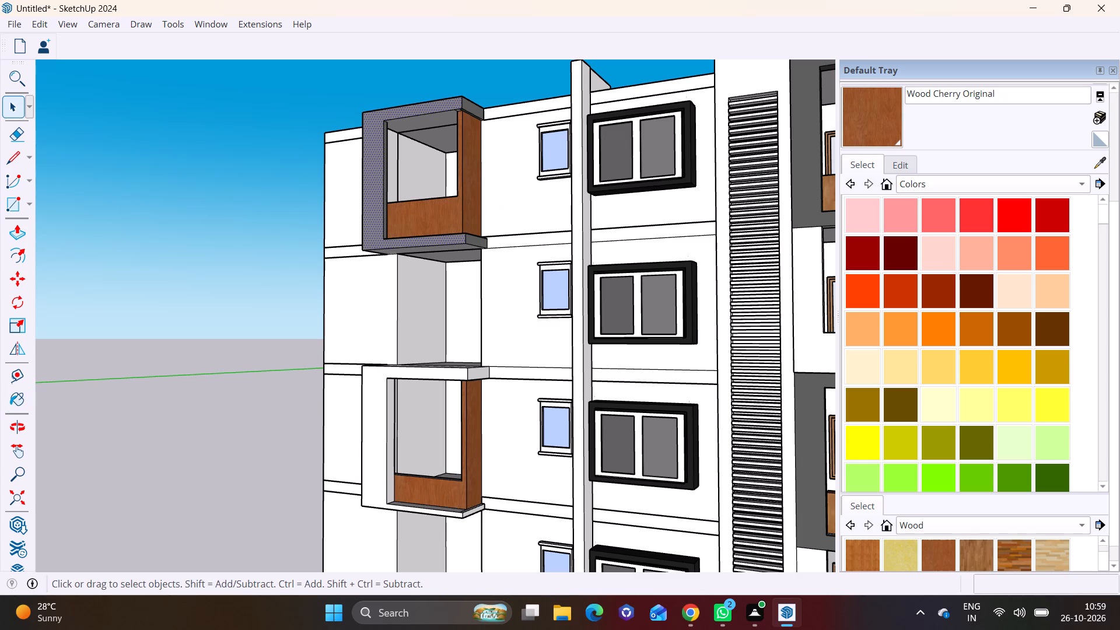
{"action": "left_click", "coordinate": [1091, 162]}
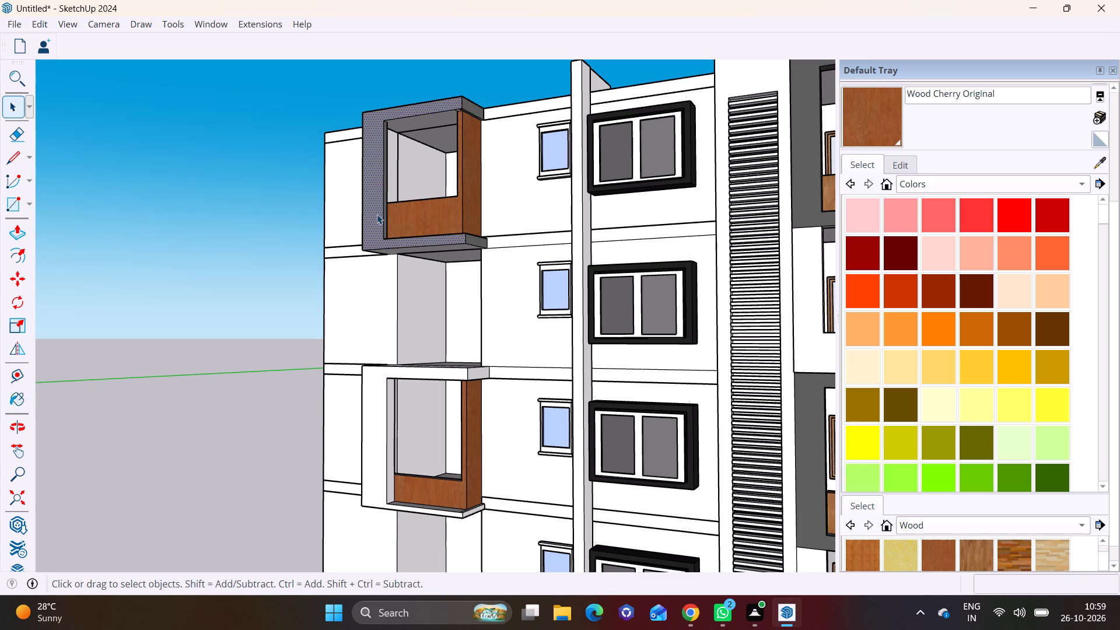
{"action": "left_click", "coordinate": [370, 212]}
{"action": "key", "text": "space"}
{"action": "left_click", "coordinate": [256, 273]}
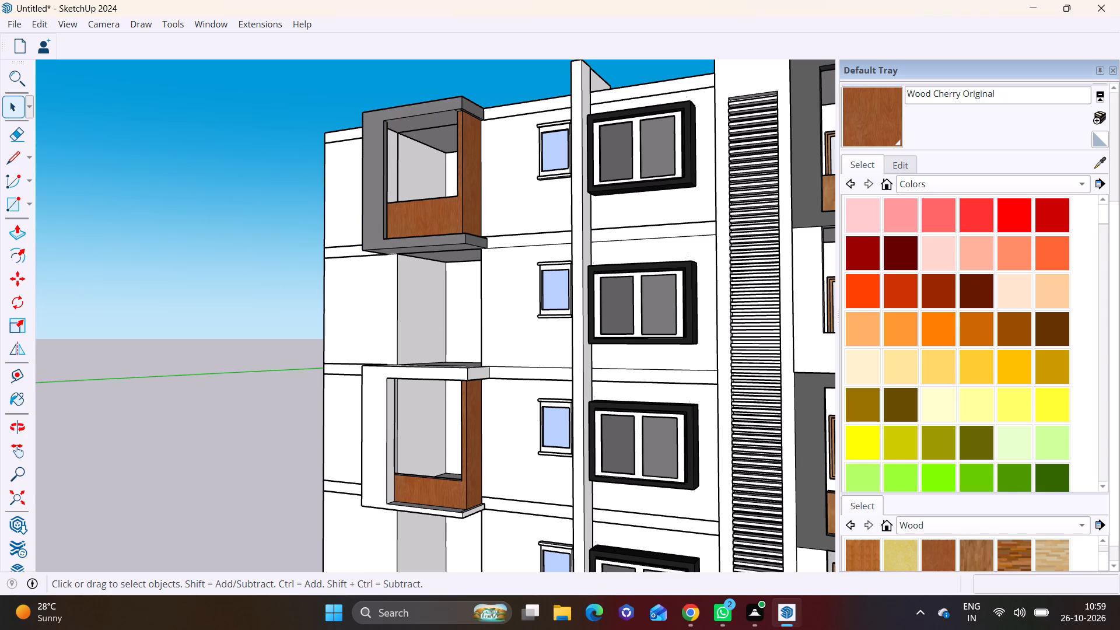
{"action": "left_click", "coordinate": [1094, 163]}
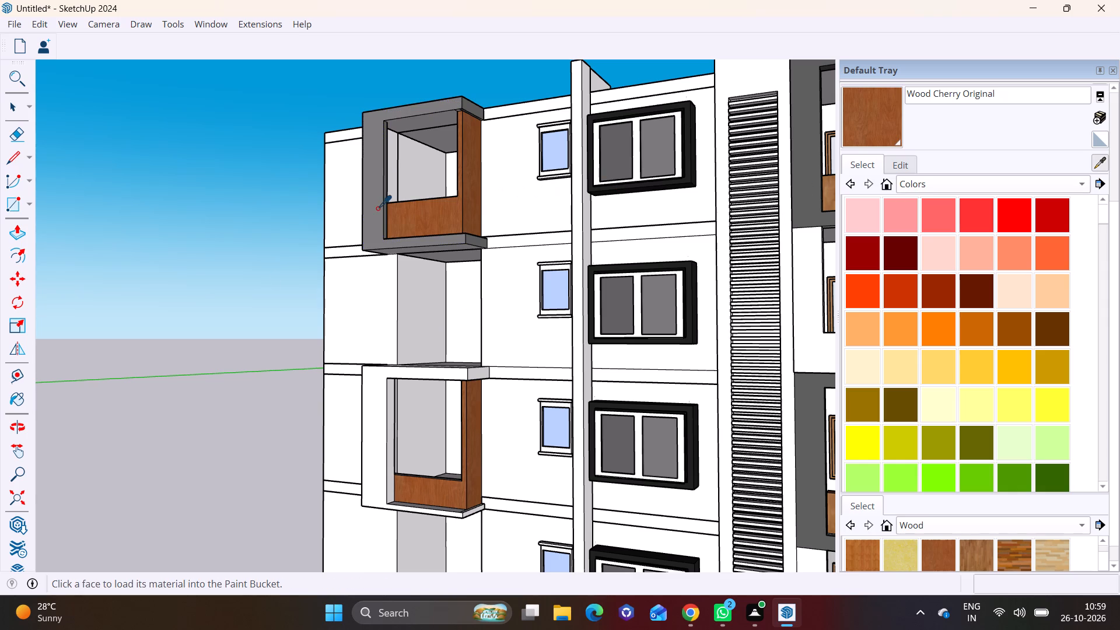
{"action": "left_click", "coordinate": [377, 208]}
{"action": "left_click", "coordinate": [374, 388]}
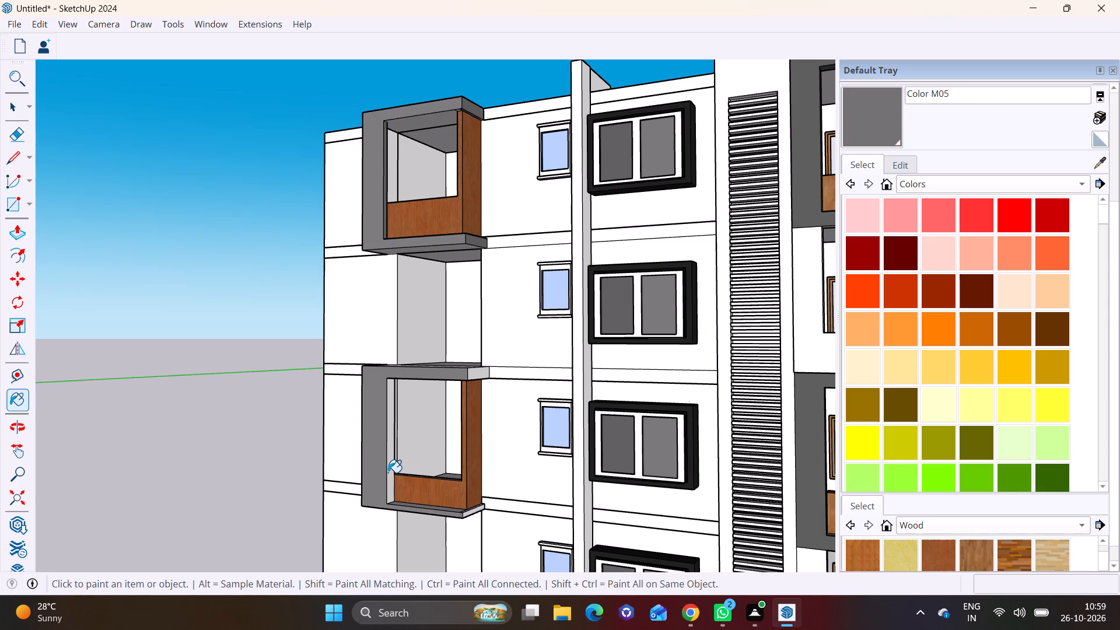
Paint the bottom ledge's end, the top slab's end and the leg's inner face with Color M05.
{"action": "scroll", "coordinate": [388, 473], "scroll_direction": "down", "scroll_amount": 2}
{"action": "middle_click_drag", "start_coordinate": [414, 476], "coordinate": [452, 307], "text": "shift"}
{"action": "scroll", "coordinate": [510, 311], "scroll_direction": "up", "scroll_amount": 2}
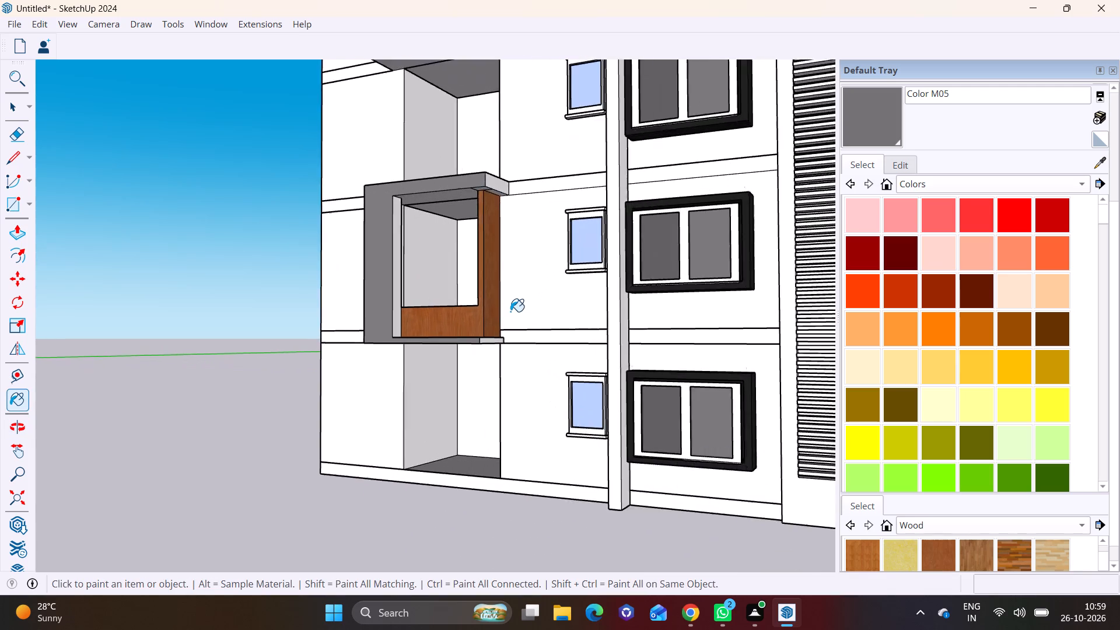
{"action": "scroll", "coordinate": [510, 311], "scroll_direction": "up", "scroll_amount": 5}
{"action": "left_click", "coordinate": [487, 348]}
{"action": "left_click", "coordinate": [494, 108]}
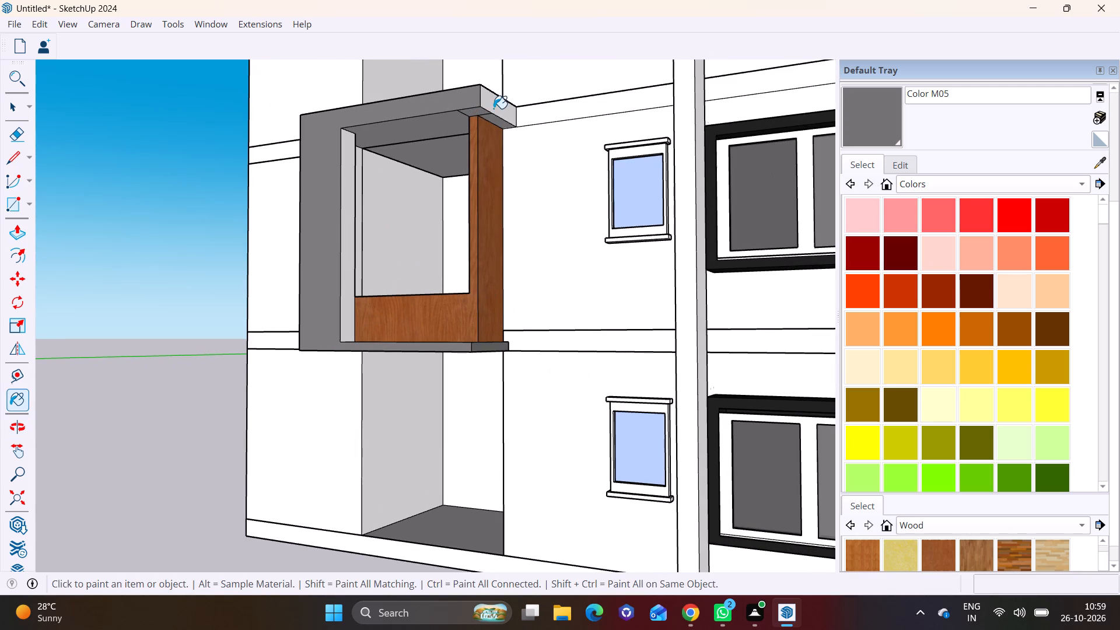
{"action": "left_click", "coordinate": [347, 163]}
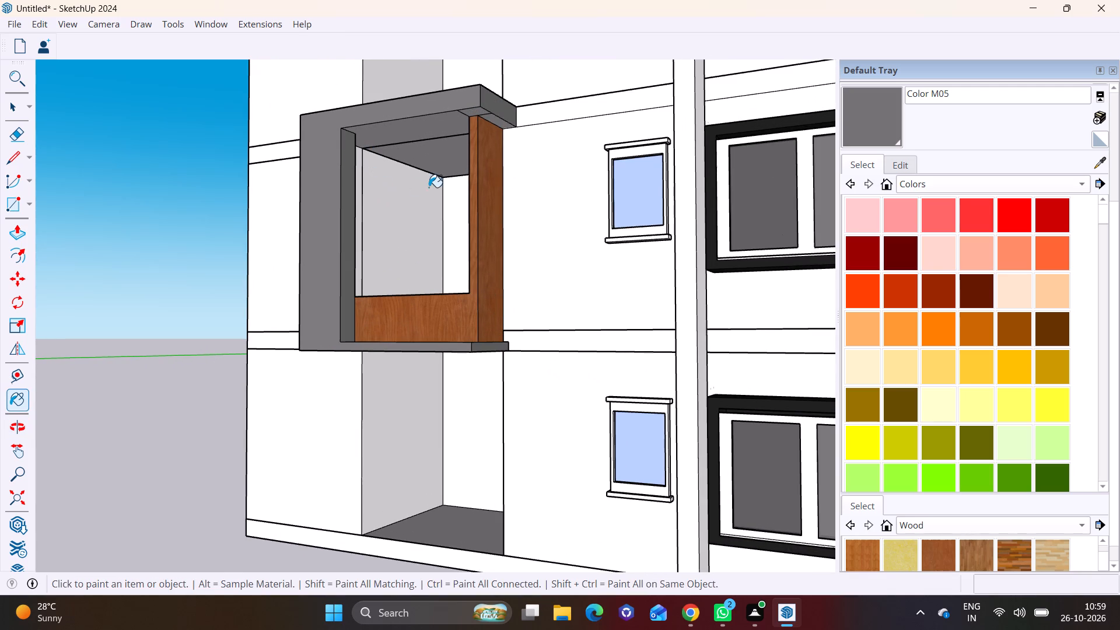
Paint the overhanging top slab's remaining side and underside faces around the wood panel's upper corner with Color M05.
{"action": "scroll", "coordinate": [435, 187], "scroll_direction": "up", "scroll_amount": 4}
{"action": "middle_click_drag", "start_coordinate": [442, 215], "coordinate": [421, 114]}
{"action": "middle_click_drag", "start_coordinate": [415, 157], "coordinate": [374, 336], "text": "shift"}
{"action": "left_click", "coordinate": [466, 237]}
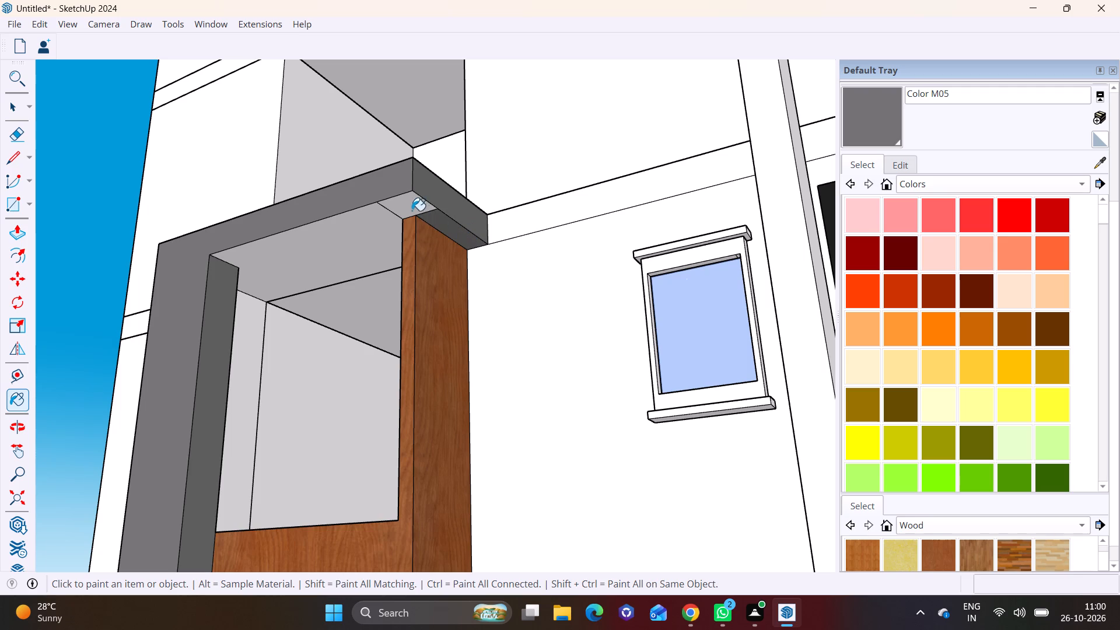
{"action": "left_click", "coordinate": [411, 205]}
Paint the underside of the lower frame's base and the top face of its slab with Color M05.
{"action": "scroll", "coordinate": [396, 242], "scroll_direction": "down", "scroll_amount": 5}
{"action": "middle_click_drag", "start_coordinate": [333, 304], "coordinate": [349, 193], "text": "shift"}
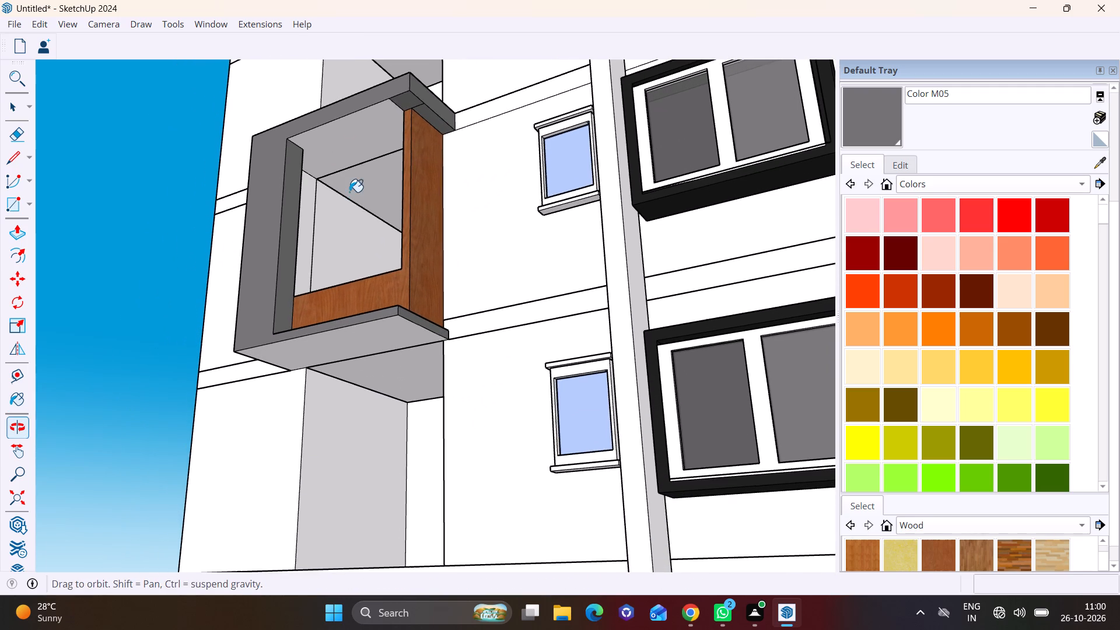
{"action": "left_click", "coordinate": [349, 332]}
{"action": "middle_click_drag", "start_coordinate": [384, 317], "coordinate": [365, 425]}
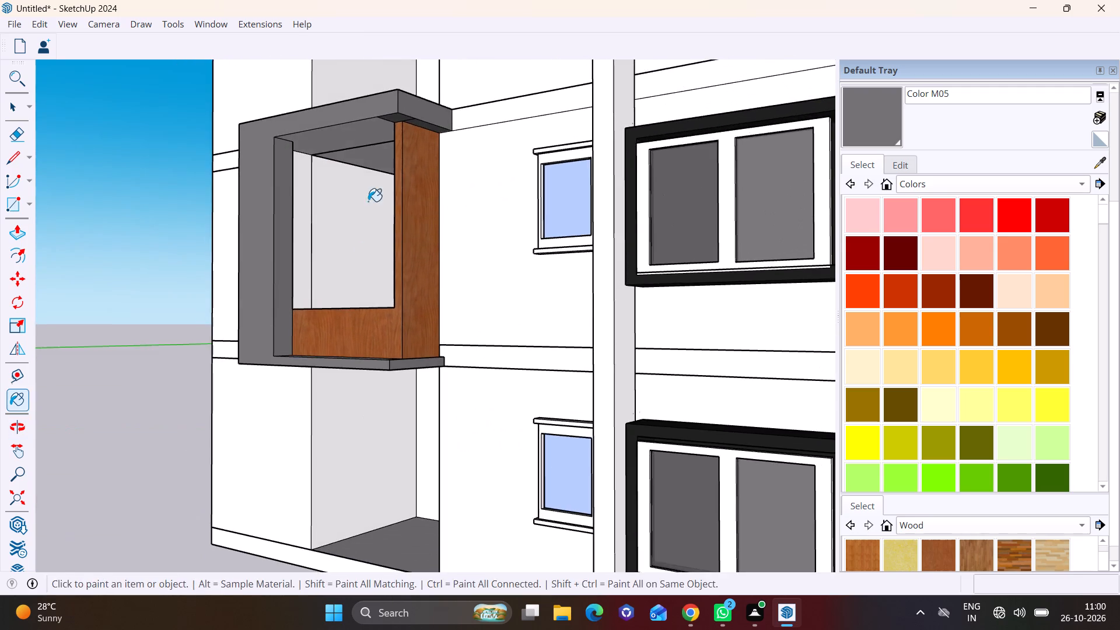
{"action": "middle_click_drag", "start_coordinate": [366, 218], "coordinate": [336, 379]}
{"action": "left_click", "coordinate": [351, 201]}
{"action": "scroll", "coordinate": [334, 292], "scroll_direction": "down", "scroll_amount": 3}
{"action": "middle_click_drag", "start_coordinate": [288, 302], "coordinate": [582, 233]}
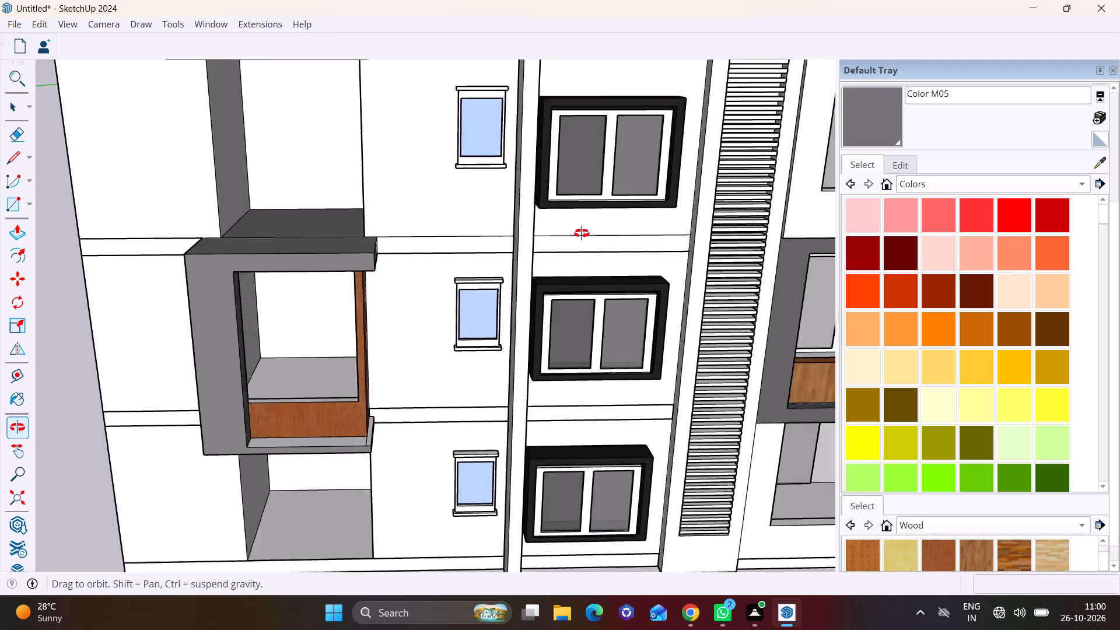
Paint the outer side face of the lower projecting frame with Color M05.
{"action": "middle_click_drag", "start_coordinate": [582, 233], "coordinate": [626, 221]}
{"action": "middle_click_drag", "start_coordinate": [299, 268], "coordinate": [390, 232]}
{"action": "left_click", "coordinate": [267, 287]}
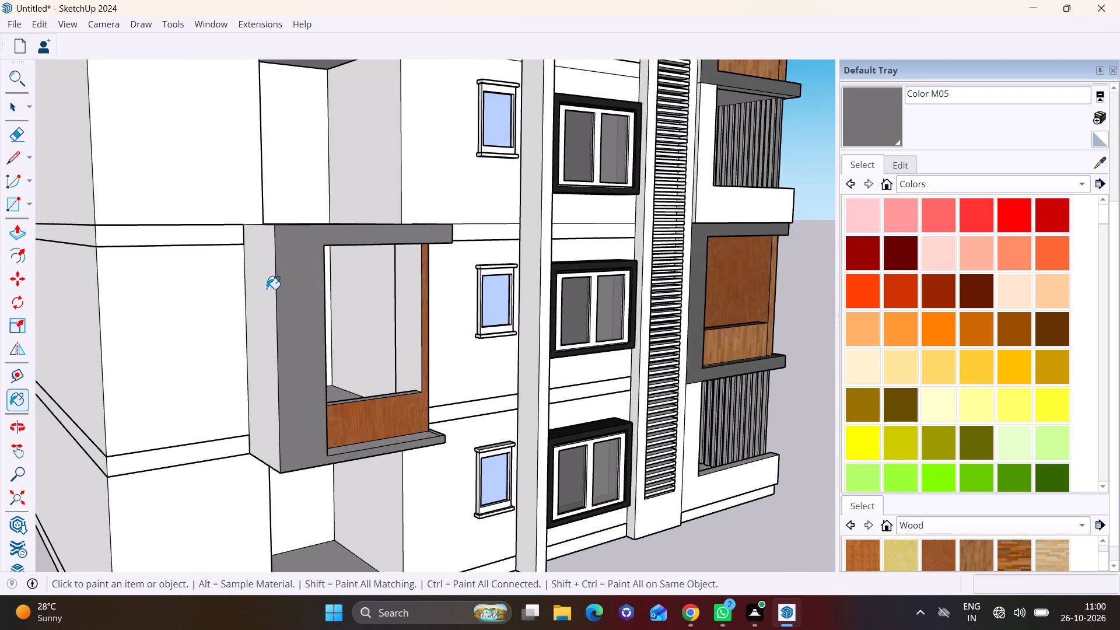
Examine the painted frames across the whole facade and the open recess between the upper and lower projecting frames.
{"action": "scroll", "coordinate": [265, 314], "scroll_direction": "down", "scroll_amount": 4}
{"action": "middle_click_drag", "start_coordinate": [328, 338], "coordinate": [97, 328]}
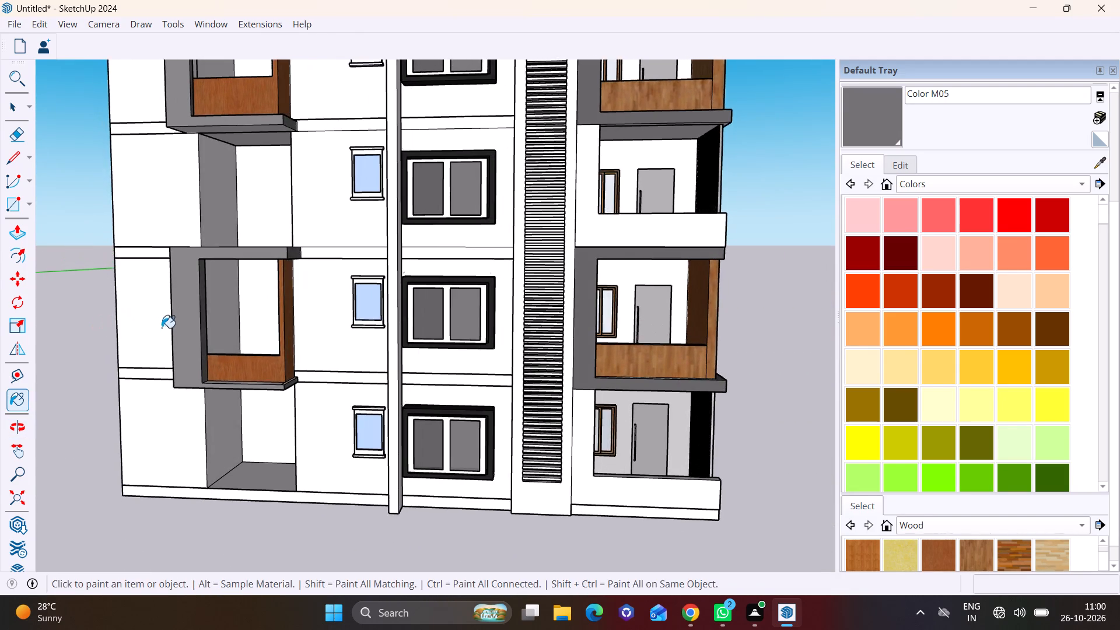
{"action": "scroll", "coordinate": [174, 329], "scroll_direction": "down", "scroll_amount": 4}
{"action": "middle_click_drag", "start_coordinate": [233, 328], "coordinate": [266, 410]}
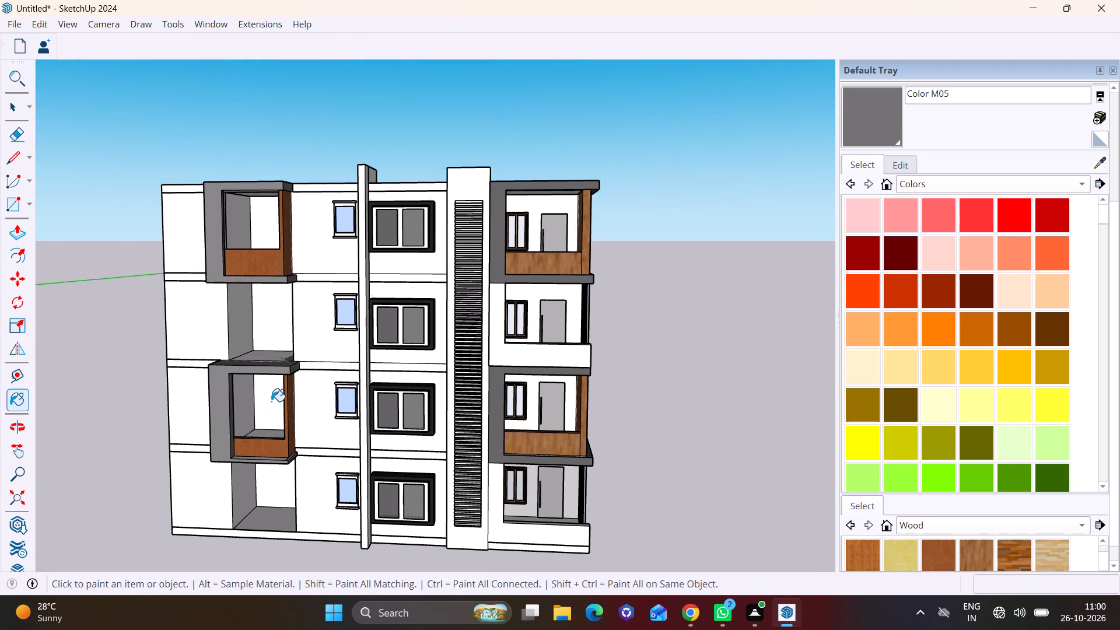
{"action": "middle_click_drag", "start_coordinate": [272, 399], "coordinate": [271, 381]}
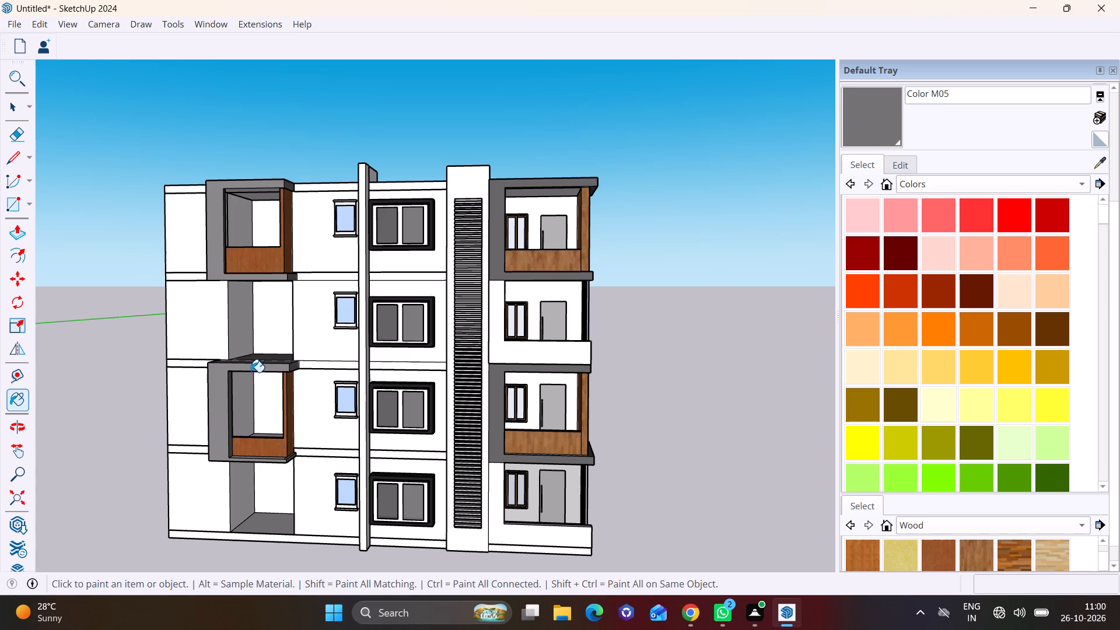
{"action": "middle_click_drag", "start_coordinate": [274, 341], "coordinate": [194, 404]}
{"action": "scroll", "coordinate": [317, 313], "scroll_direction": "up", "scroll_amount": 3}
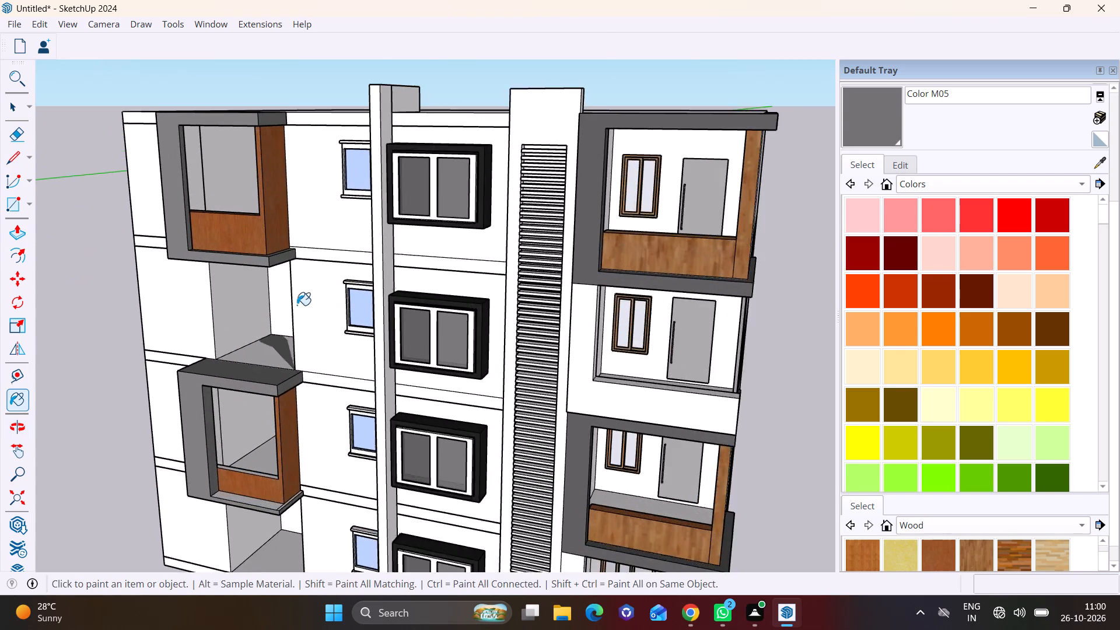
{"action": "scroll", "coordinate": [297, 305], "scroll_direction": "up", "scroll_amount": 4}
{"action": "middle_click_drag", "start_coordinate": [281, 332], "coordinate": [348, 344], "text": "shift"}
{"action": "scroll", "coordinate": [326, 340], "scroll_direction": "up", "scroll_amount": 1, "text": "shift"}
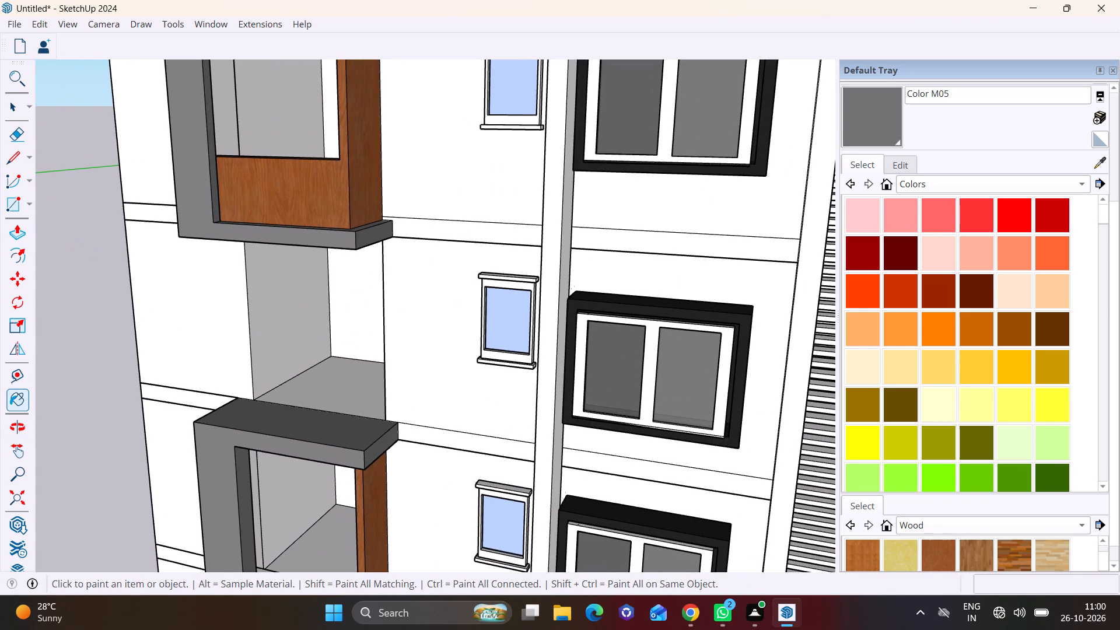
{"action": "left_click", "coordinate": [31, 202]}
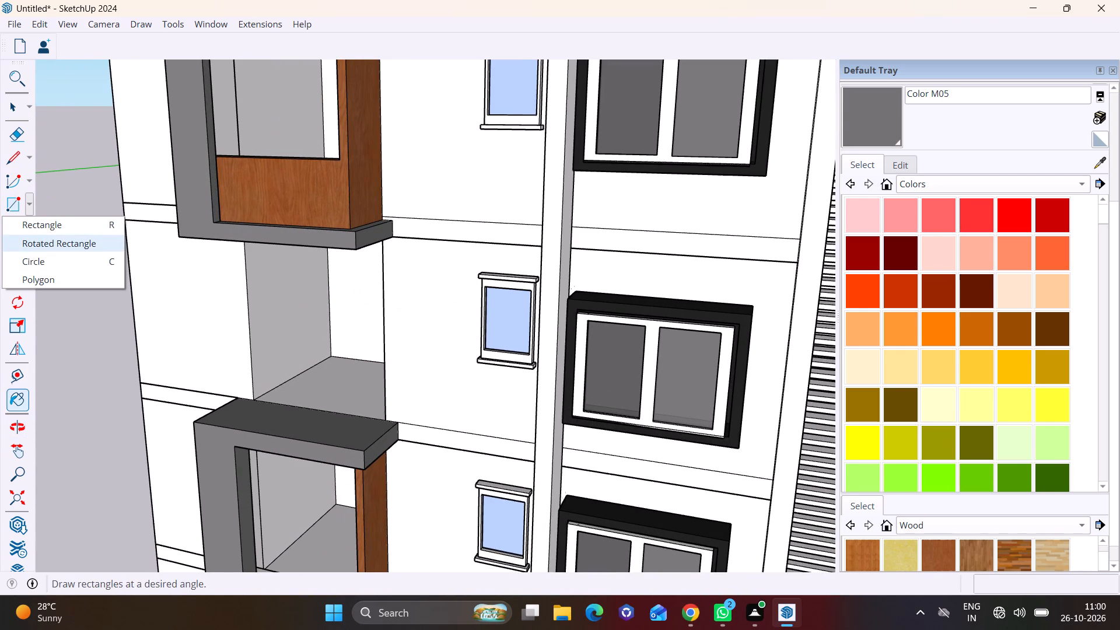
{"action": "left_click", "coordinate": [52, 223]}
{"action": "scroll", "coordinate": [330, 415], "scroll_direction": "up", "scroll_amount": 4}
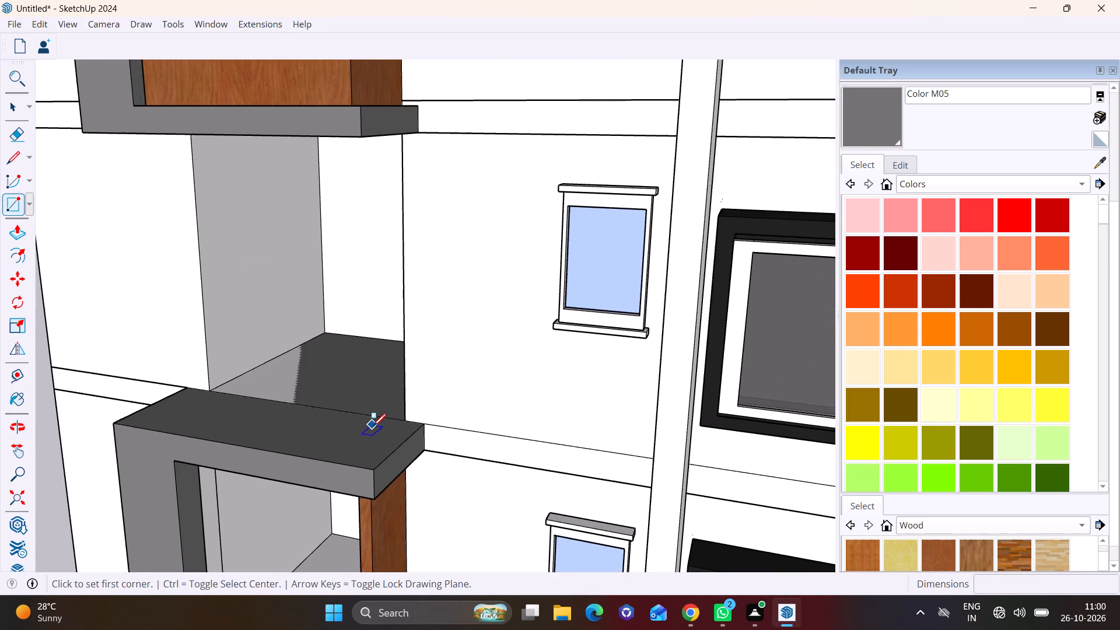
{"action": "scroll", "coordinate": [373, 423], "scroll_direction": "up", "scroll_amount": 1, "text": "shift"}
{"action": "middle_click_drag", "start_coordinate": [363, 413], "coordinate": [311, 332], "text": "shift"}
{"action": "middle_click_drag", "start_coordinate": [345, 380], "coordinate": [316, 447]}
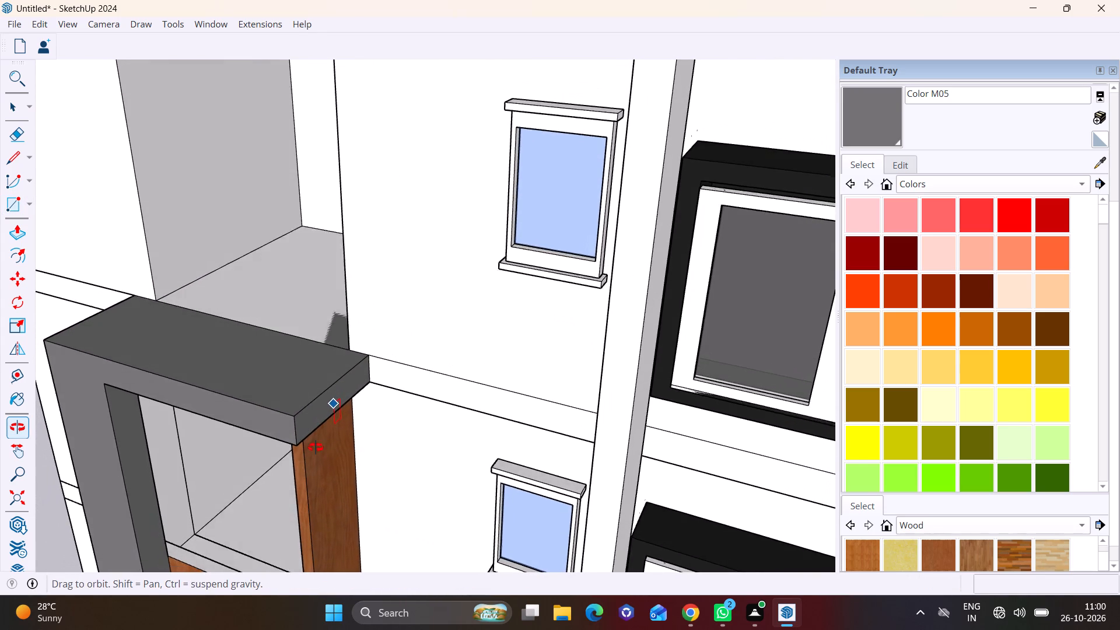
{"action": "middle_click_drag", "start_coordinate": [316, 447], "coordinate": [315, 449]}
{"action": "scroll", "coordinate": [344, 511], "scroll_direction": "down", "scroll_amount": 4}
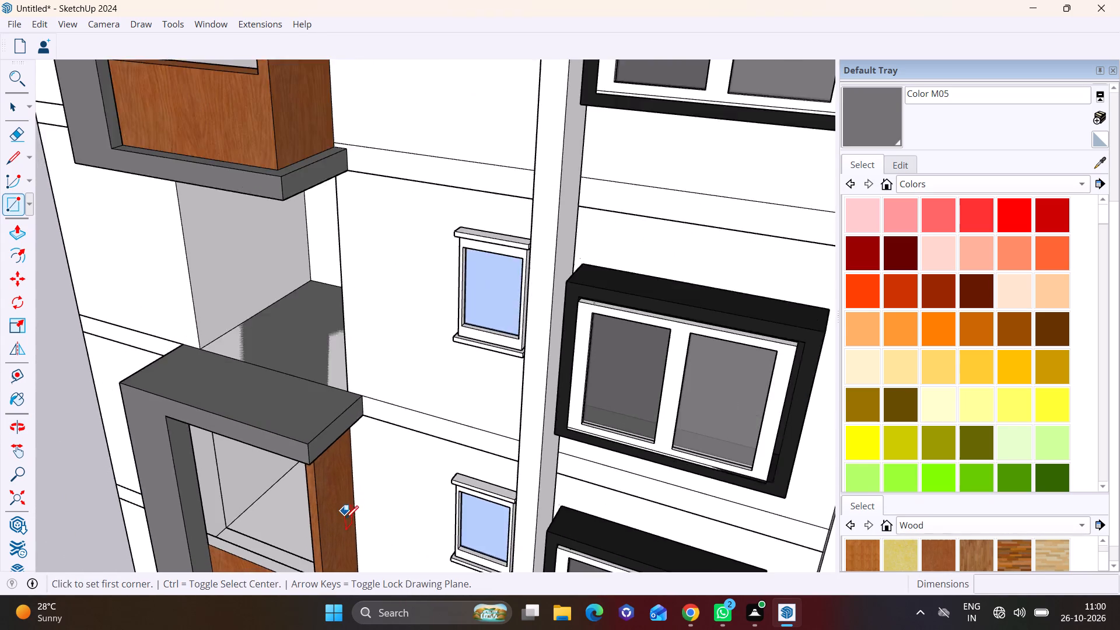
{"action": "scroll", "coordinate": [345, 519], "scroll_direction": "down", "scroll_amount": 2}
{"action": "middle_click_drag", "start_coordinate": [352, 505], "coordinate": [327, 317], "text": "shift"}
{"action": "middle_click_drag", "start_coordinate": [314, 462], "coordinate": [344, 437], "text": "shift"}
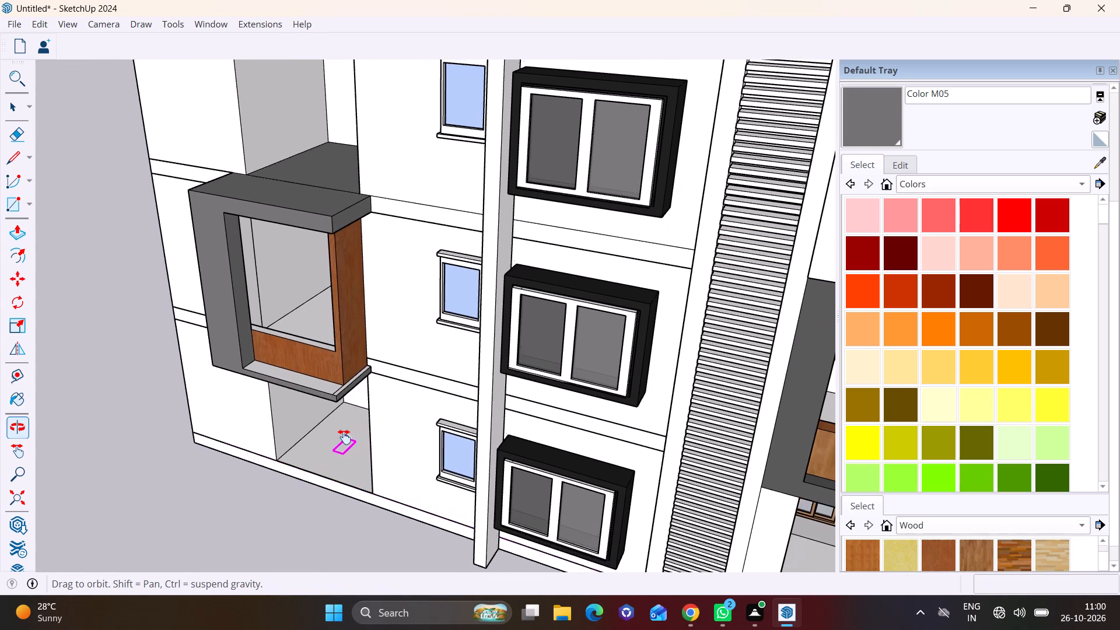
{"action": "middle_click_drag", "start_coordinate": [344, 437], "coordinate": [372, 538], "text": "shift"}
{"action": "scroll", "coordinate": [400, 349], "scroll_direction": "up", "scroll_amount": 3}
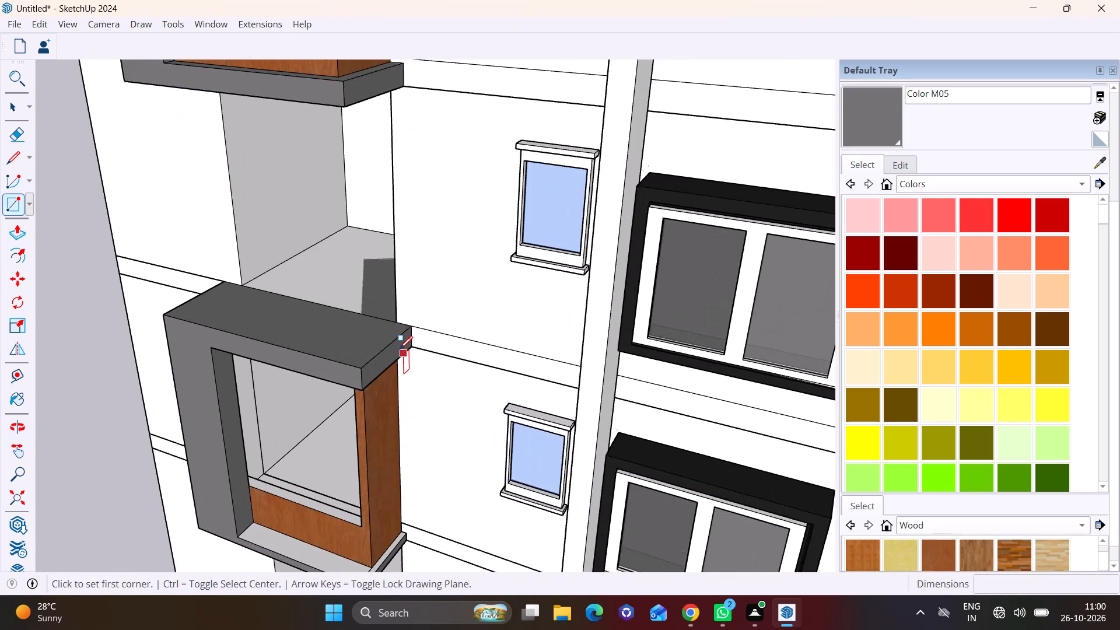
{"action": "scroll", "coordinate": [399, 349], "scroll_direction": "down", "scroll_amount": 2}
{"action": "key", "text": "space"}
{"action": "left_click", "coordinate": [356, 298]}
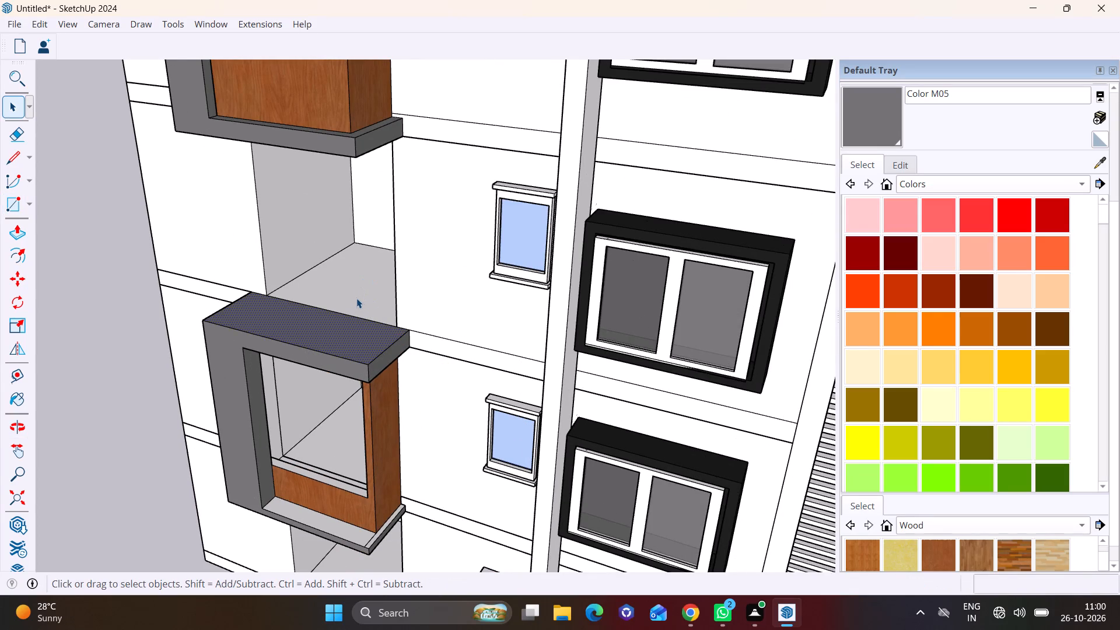
Start a rectangle for the open ground-floor recess beneath the lower projecting frame.
{"action": "scroll", "coordinate": [345, 369], "scroll_direction": "down", "scroll_amount": 6}
{"action": "middle_click_drag", "start_coordinate": [381, 480], "coordinate": [391, 303], "text": "shift"}
{"action": "scroll", "coordinate": [395, 367], "scroll_direction": "up", "scroll_amount": 4}
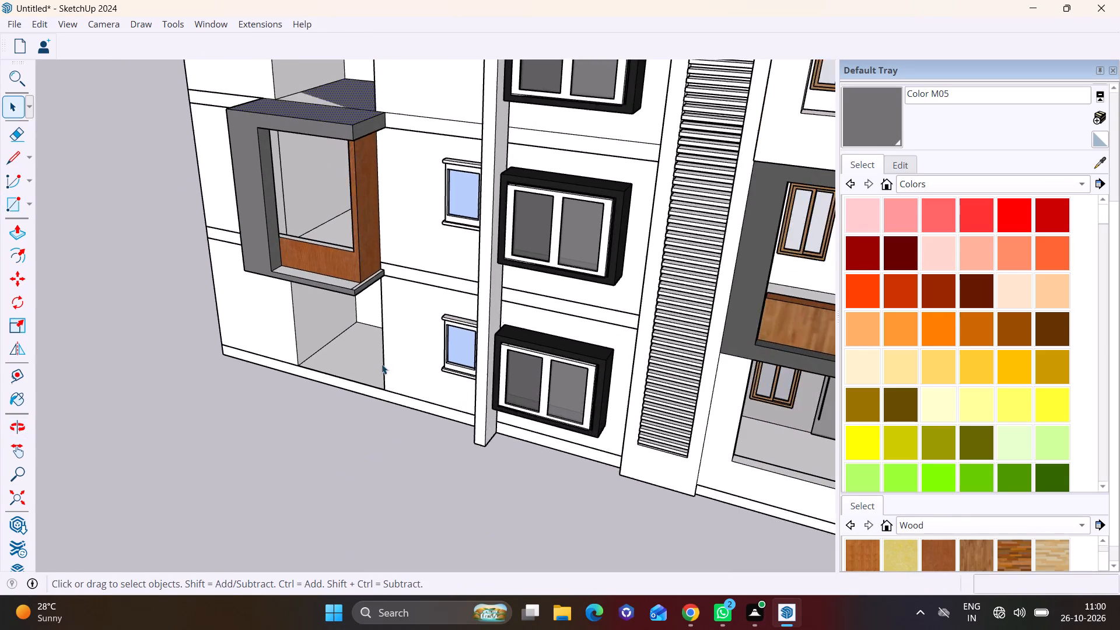
{"action": "scroll", "coordinate": [381, 364], "scroll_direction": "up", "scroll_amount": 2}
{"action": "left_click", "coordinate": [29, 205]}
{"action": "left_click", "coordinate": [40, 226]}
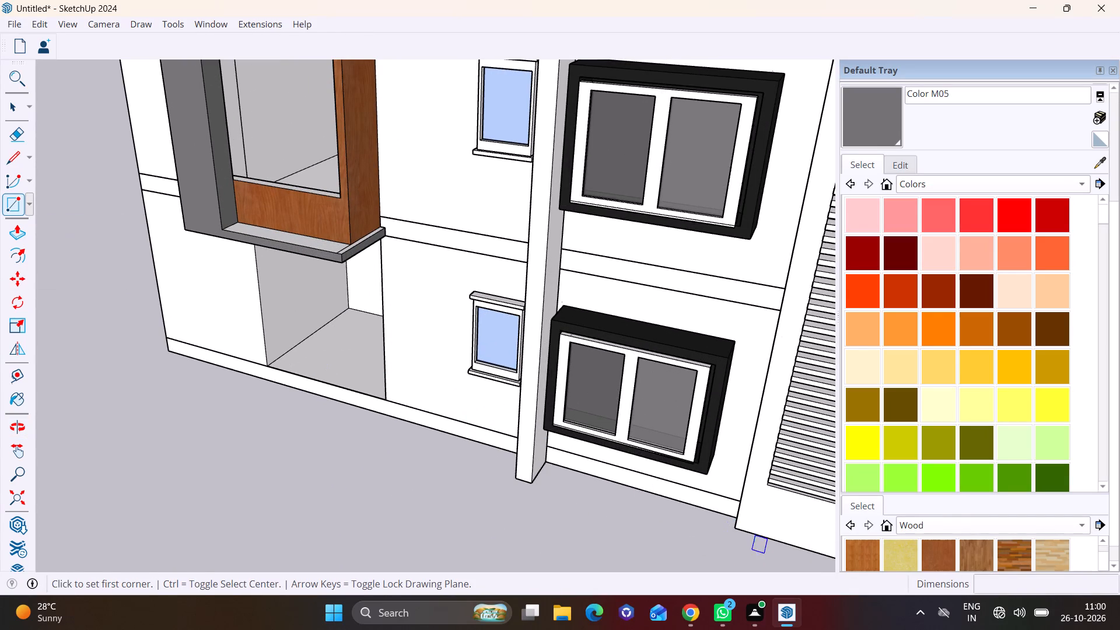
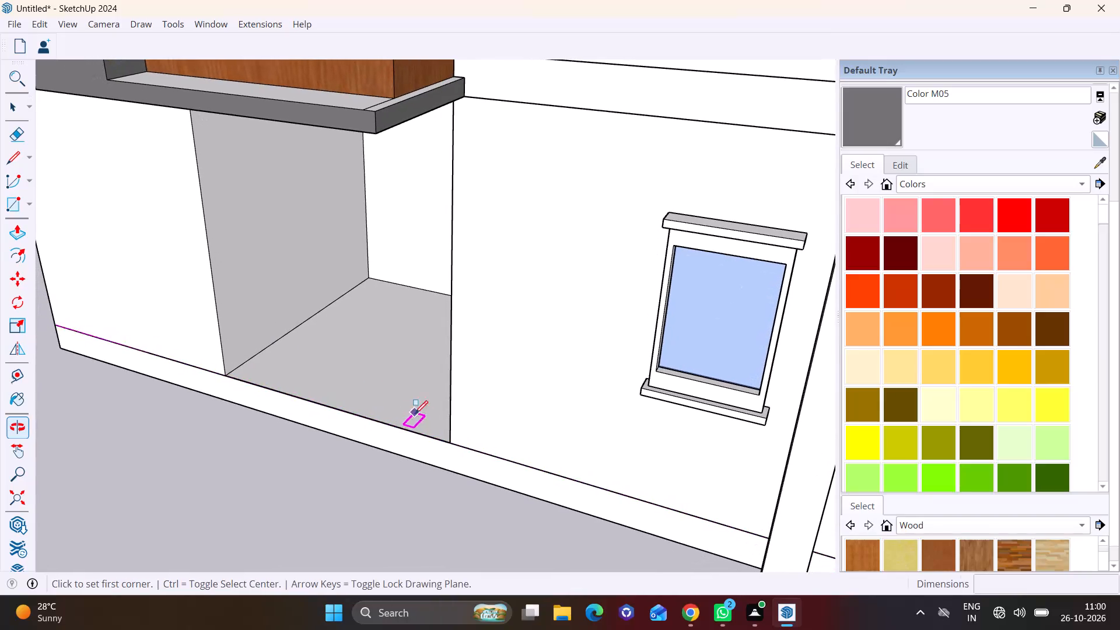
Draw a rectangle about 7' 8" by 1' on the plinth band directly below the ground-floor entrance opening.
{"action": "left_click_drag", "start_coordinate": [26, 198], "coordinate": [32, 225]}
{"action": "left_click", "coordinate": [29, 202]}
{"action": "left_click", "coordinate": [37, 227]}
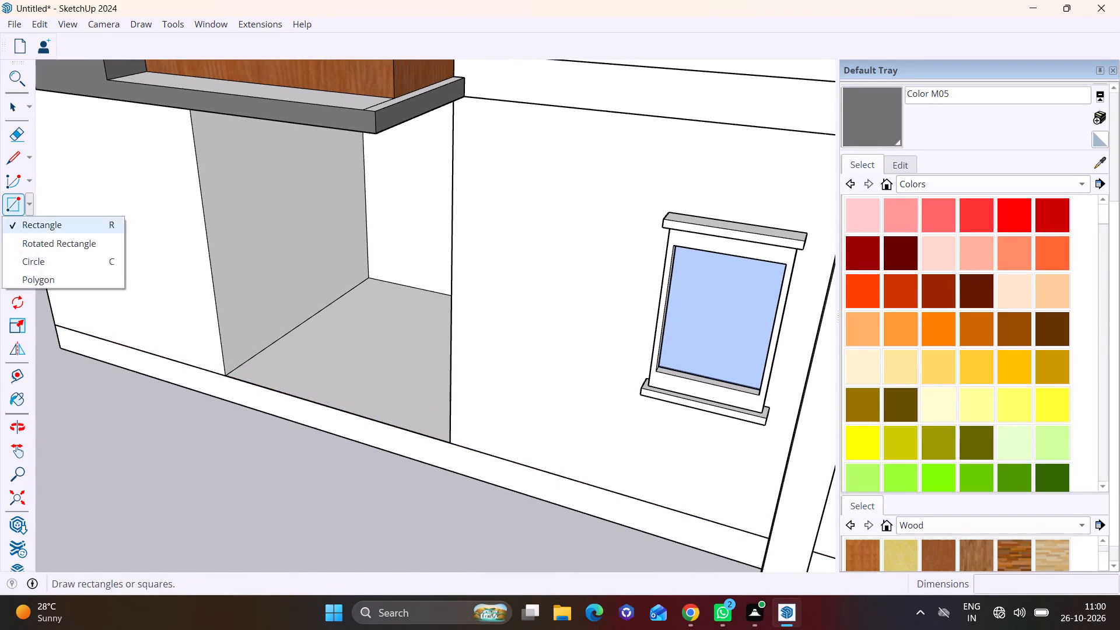
{"action": "scroll", "coordinate": [404, 421], "scroll_direction": "up", "scroll_amount": 2}
{"action": "middle_click_drag", "start_coordinate": [424, 430], "coordinate": [468, 350]}
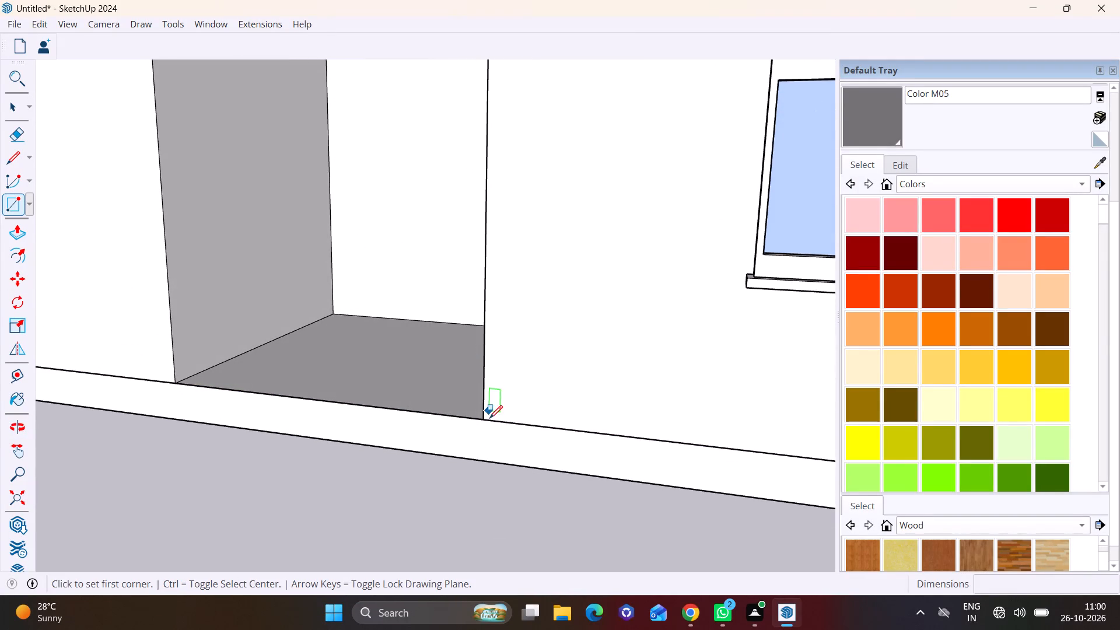
{"action": "left_click", "coordinate": [480, 420]}
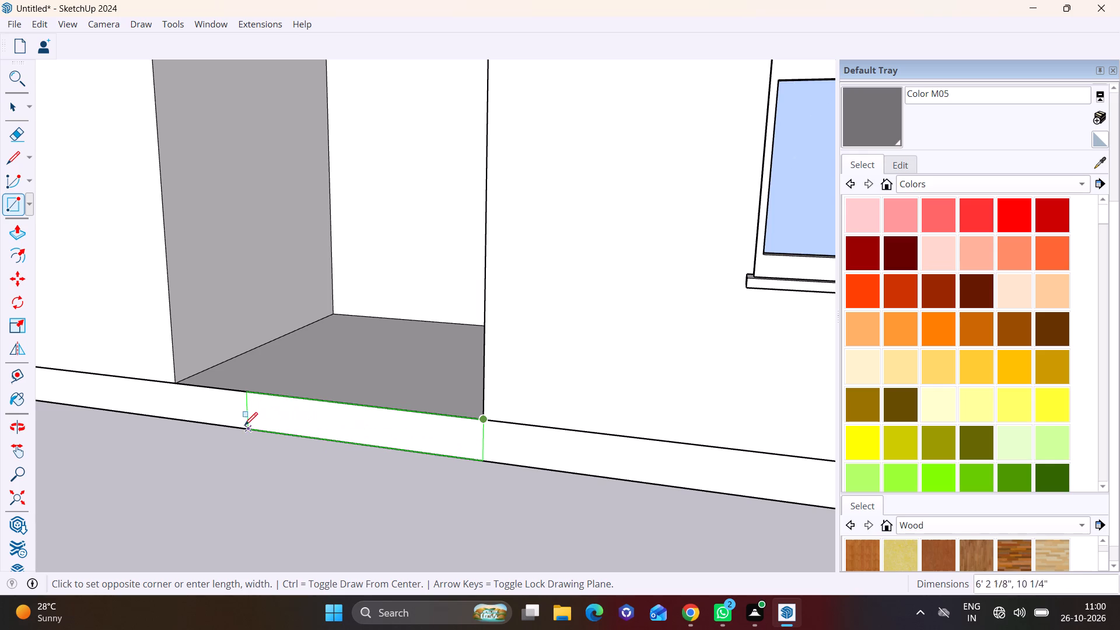
{"action": "left_click", "coordinate": [203, 419]}
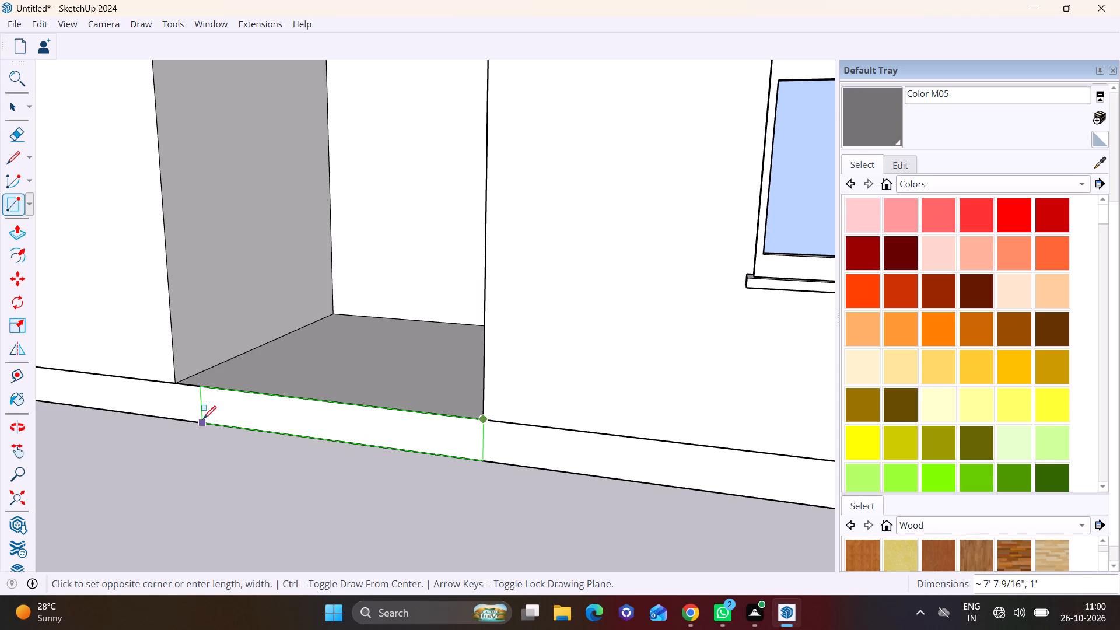
Extrude the plinth rectangle outward about 5 13/16" to form a step in front of the opening.
{"action": "key", "text": "space"}
{"action": "left_click", "coordinate": [234, 417]}
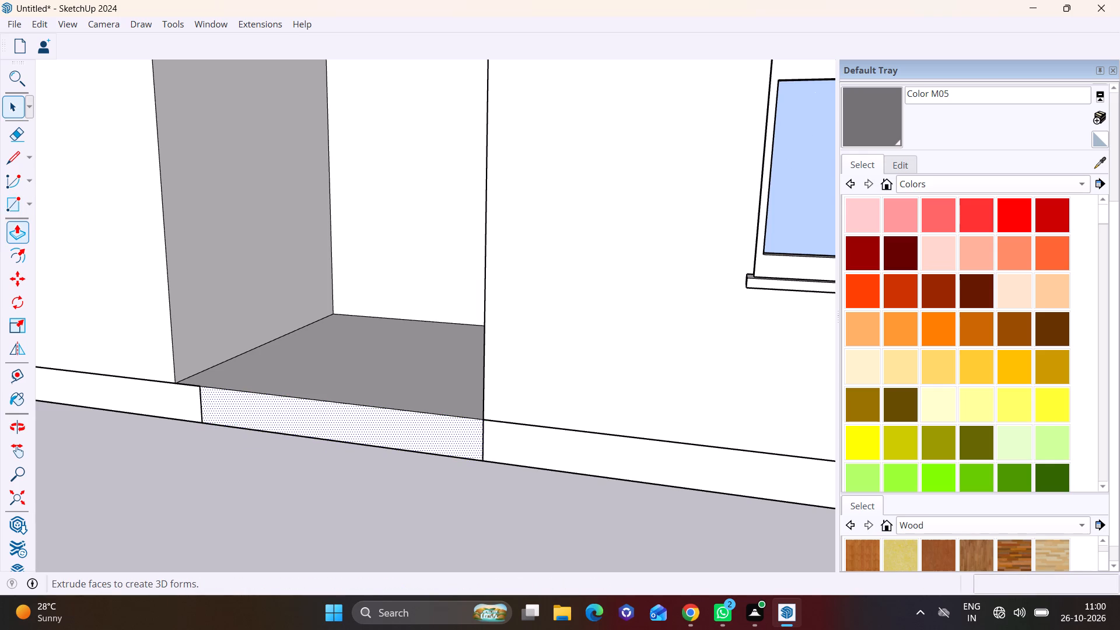
{"action": "left_click", "coordinate": [9, 229]}
{"action": "left_click", "coordinate": [257, 404]}
{"action": "left_click", "coordinate": [239, 412]}
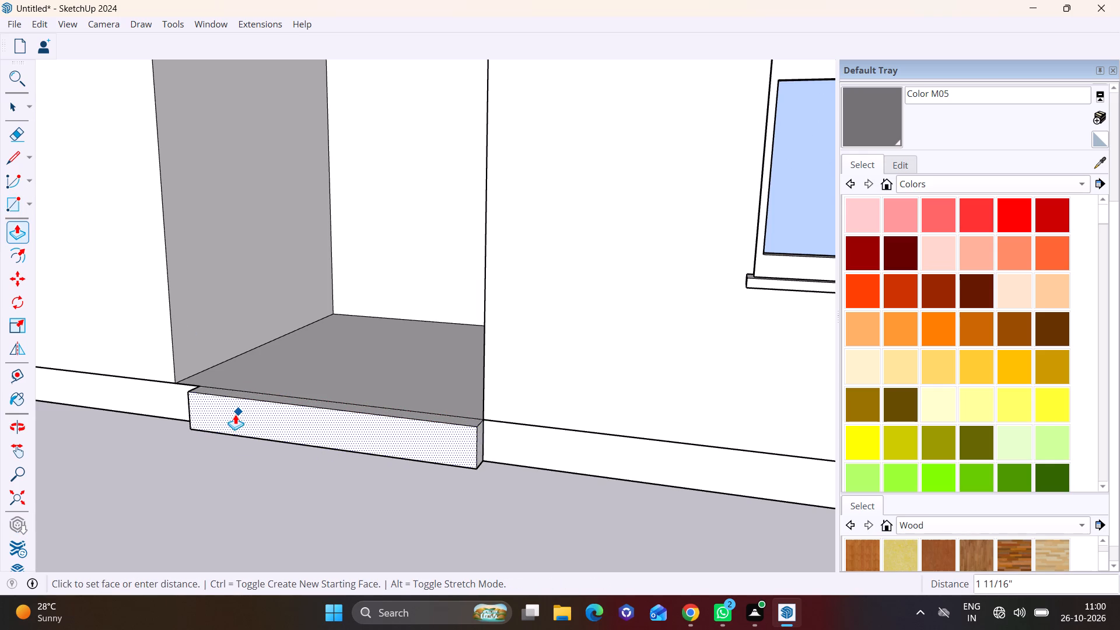
{"action": "left_click", "coordinate": [227, 417]}
Push/Pull the step's end face away from the small window by about 1' 9 7/8", past the opening's edge.
{"action": "scroll", "coordinate": [227, 417], "scroll_direction": "down", "scroll_amount": 2}
{"action": "middle_click_drag", "start_coordinate": [208, 414], "coordinate": [273, 412]}
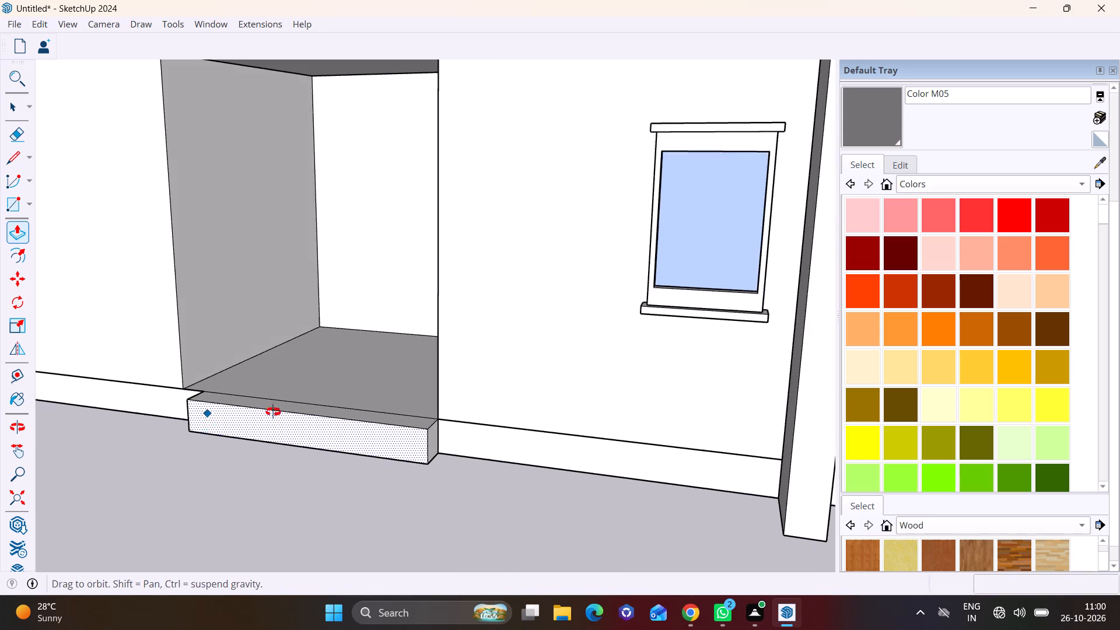
{"action": "middle_click_drag", "start_coordinate": [273, 412], "coordinate": [572, 375]}
{"action": "scroll", "coordinate": [301, 419], "scroll_direction": "down", "scroll_amount": 8}
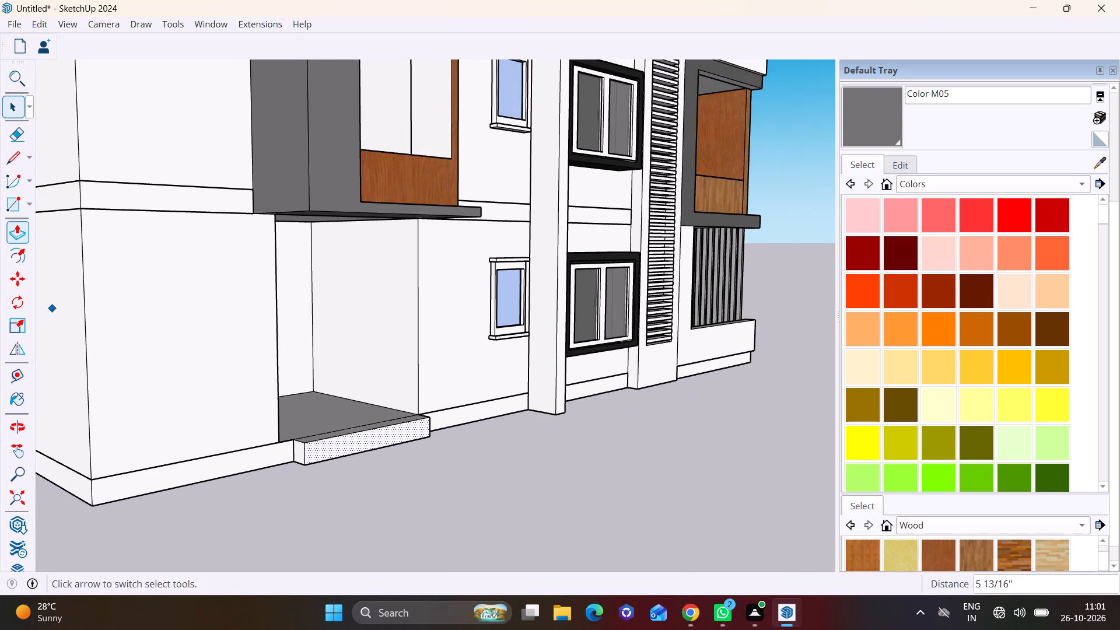
{"action": "left_click", "coordinate": [8, 110]}
{"action": "left_click", "coordinate": [300, 448]}
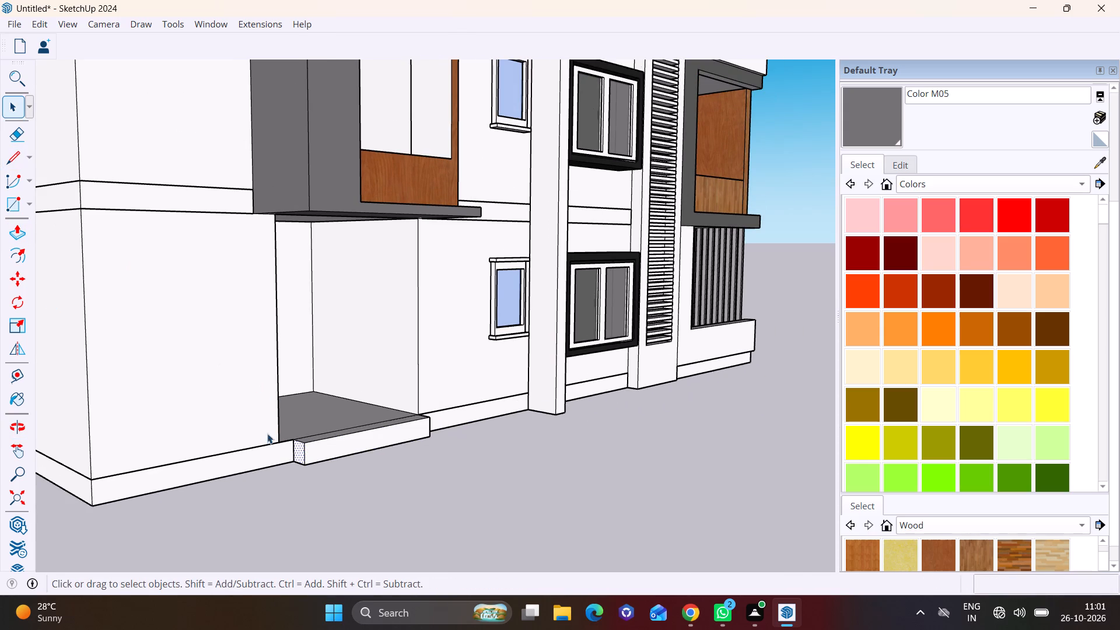
{"action": "left_click", "coordinate": [17, 232]}
{"action": "left_click", "coordinate": [297, 452]}
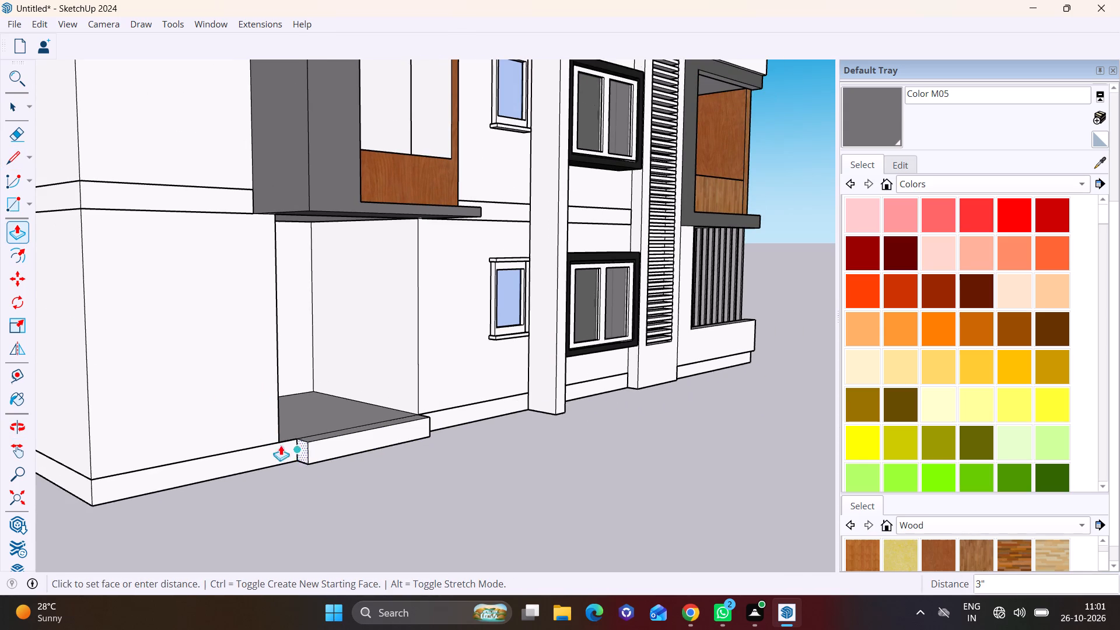
{"action": "left_click", "coordinate": [258, 208]}
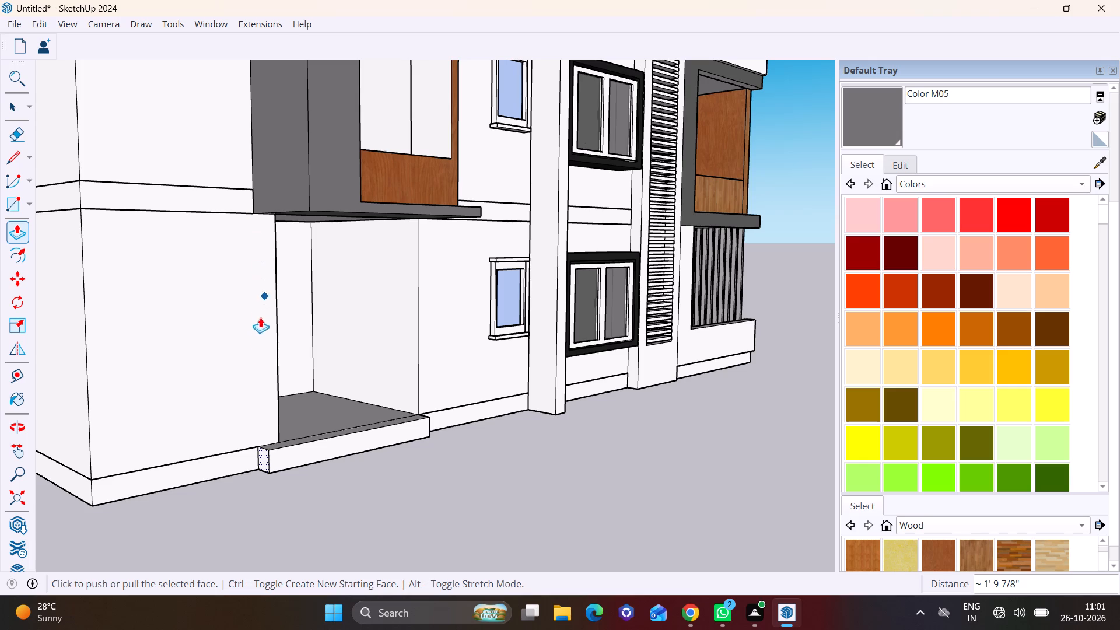
Draw a rectangle on the step's top from the opening's bottom corner to the front corner of the extended end.
{"action": "middle_click_drag", "start_coordinate": [265, 369], "coordinate": [149, 363]}
{"action": "scroll", "coordinate": [119, 349], "scroll_direction": "up", "scroll_amount": 3}
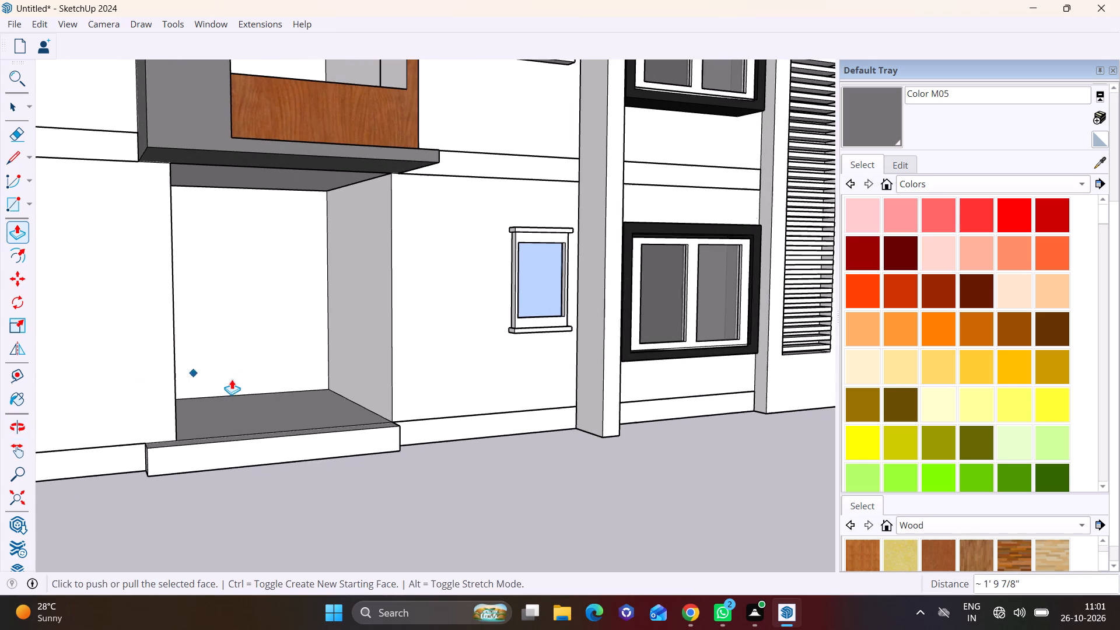
{"action": "middle_click_drag", "start_coordinate": [225, 381], "coordinate": [146, 453]}
{"action": "scroll", "coordinate": [153, 422], "scroll_direction": "up", "scroll_amount": 1}
{"action": "middle_click_drag", "start_coordinate": [153, 417], "coordinate": [325, 401], "text": "shift"}
{"action": "scroll", "coordinate": [326, 442], "scroll_direction": "up", "scroll_amount": 2}
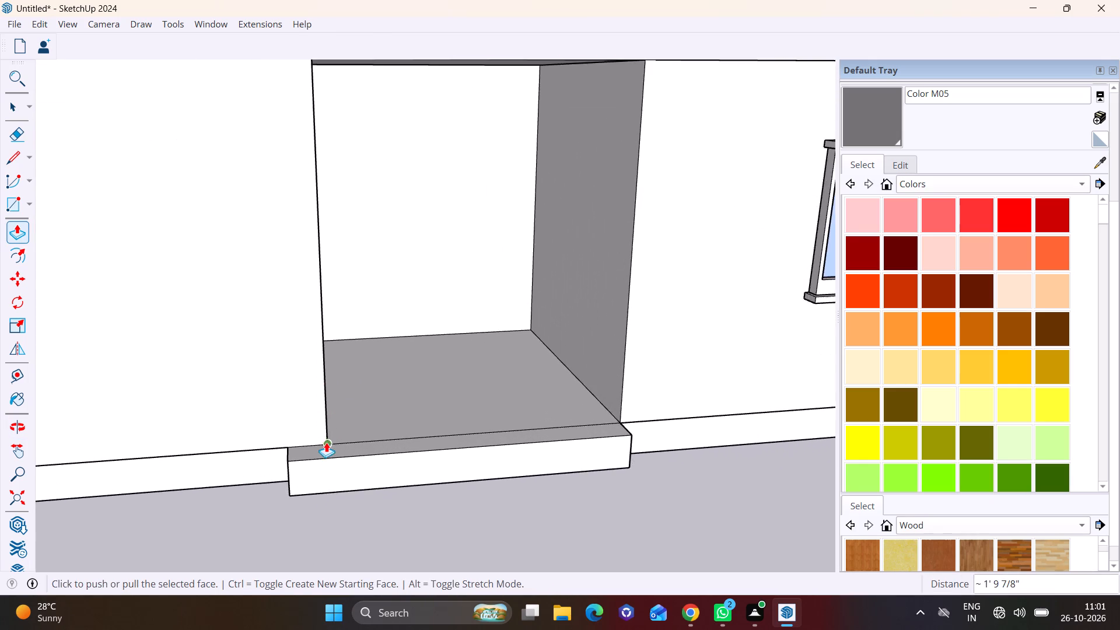
{"action": "scroll", "coordinate": [326, 442], "scroll_direction": "up", "scroll_amount": 4}
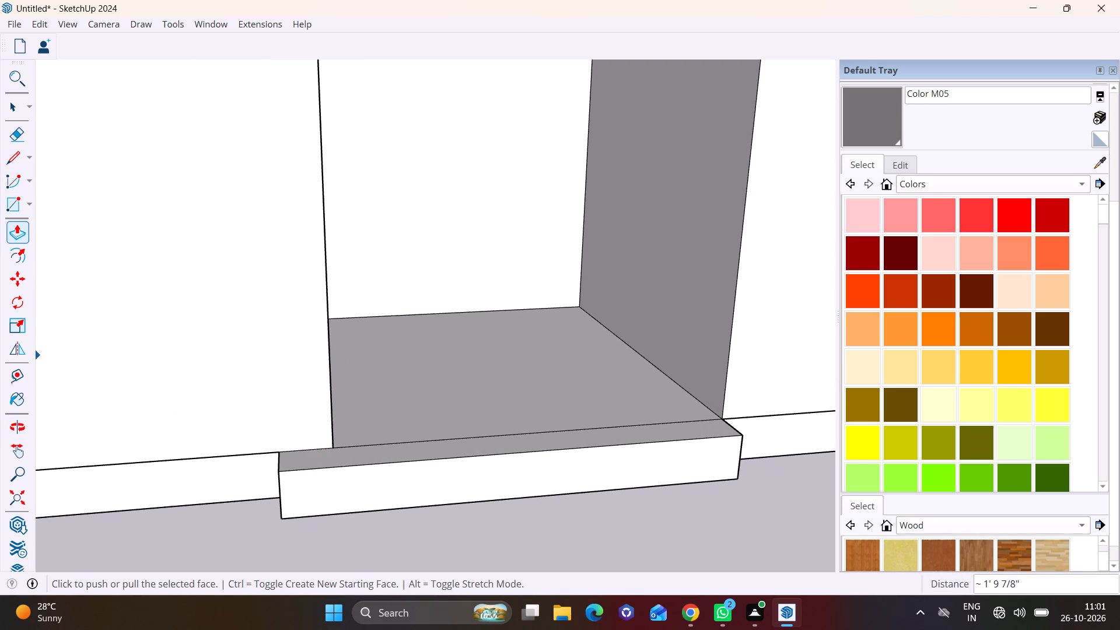
{"action": "left_click", "coordinate": [27, 201]}
{"action": "left_click", "coordinate": [30, 223]}
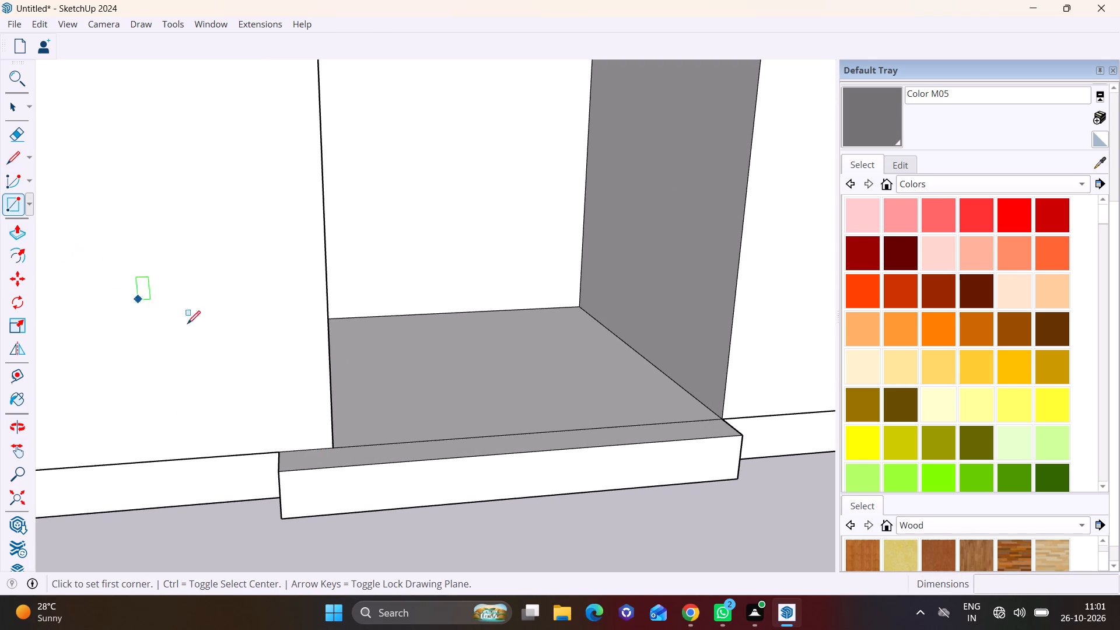
{"action": "left_click", "coordinate": [334, 449]}
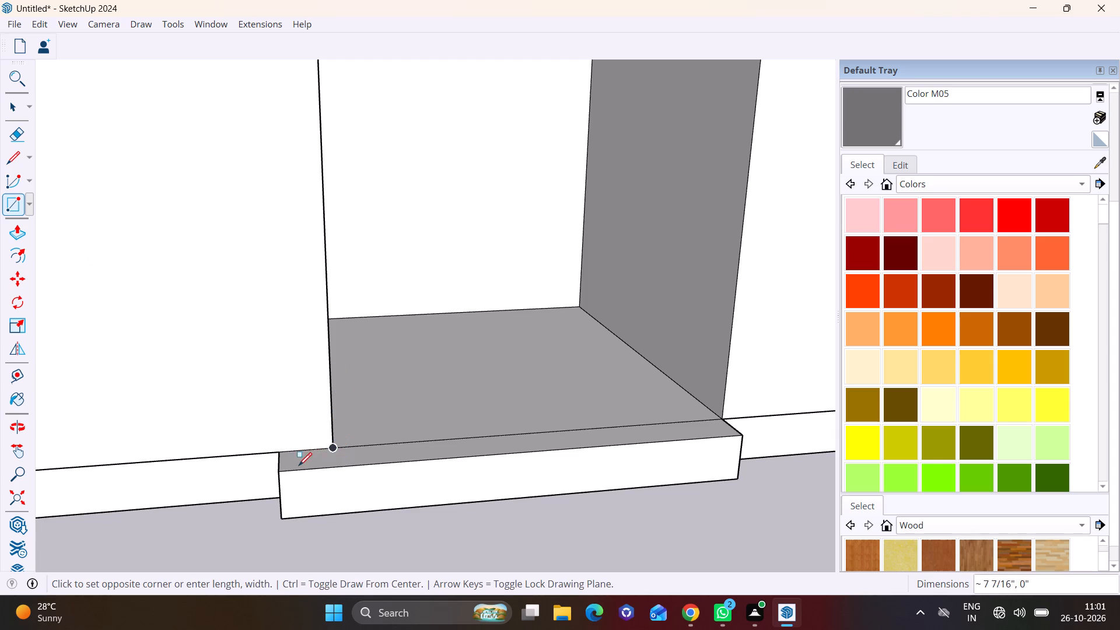
{"action": "left_click", "coordinate": [280, 472]}
Delete the vertical face covering the entrance opening.
{"action": "key", "text": "space"}
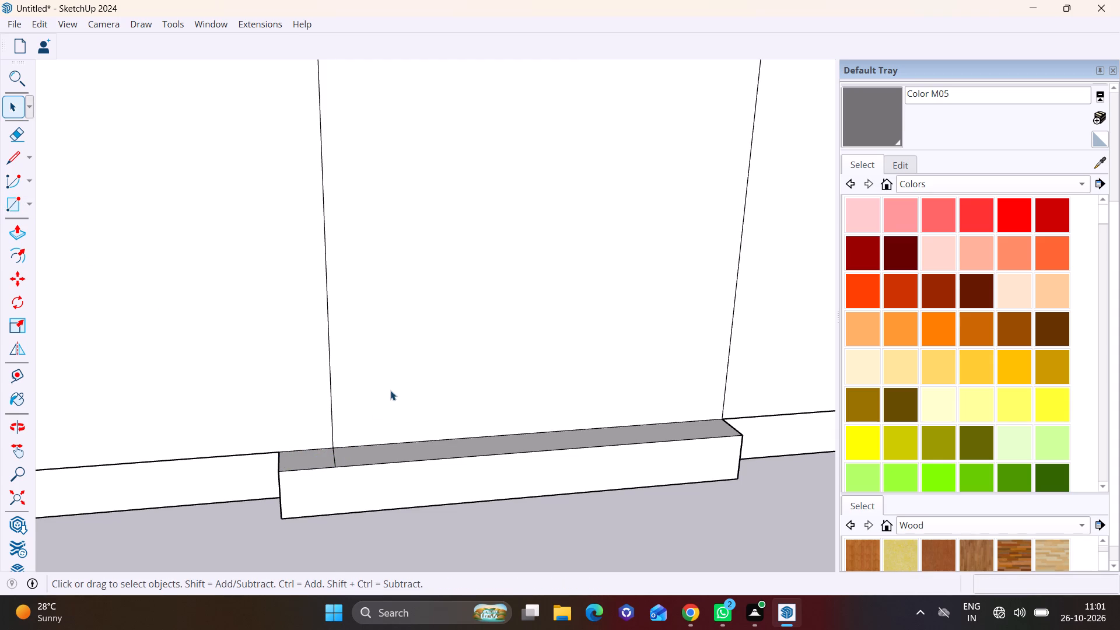
{"action": "left_click", "coordinate": [393, 388]}
{"action": "key", "text": "Delete"}
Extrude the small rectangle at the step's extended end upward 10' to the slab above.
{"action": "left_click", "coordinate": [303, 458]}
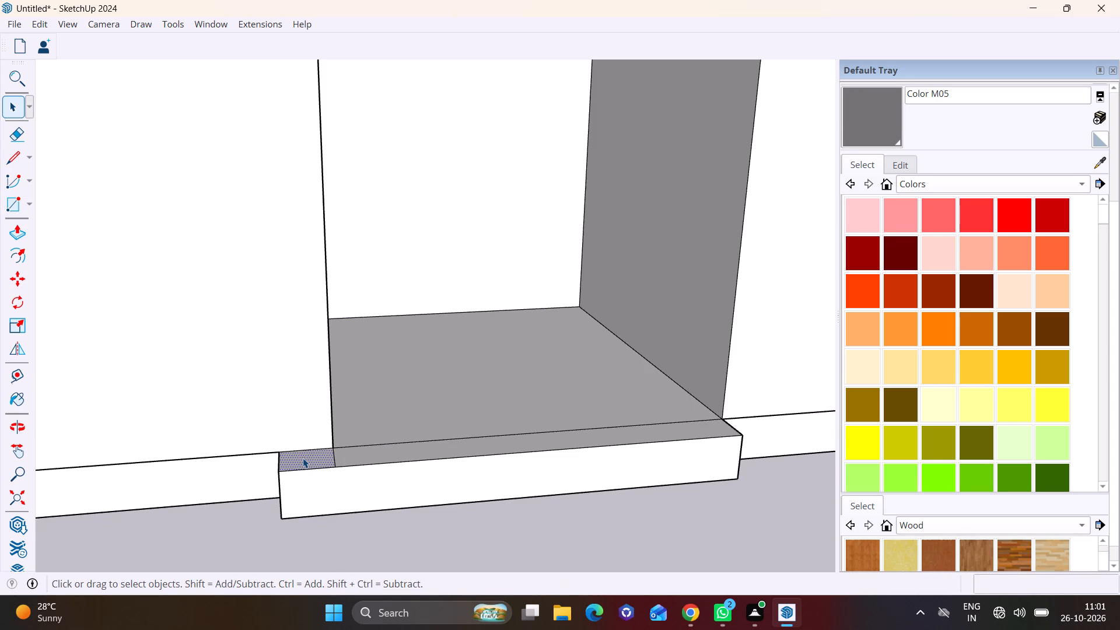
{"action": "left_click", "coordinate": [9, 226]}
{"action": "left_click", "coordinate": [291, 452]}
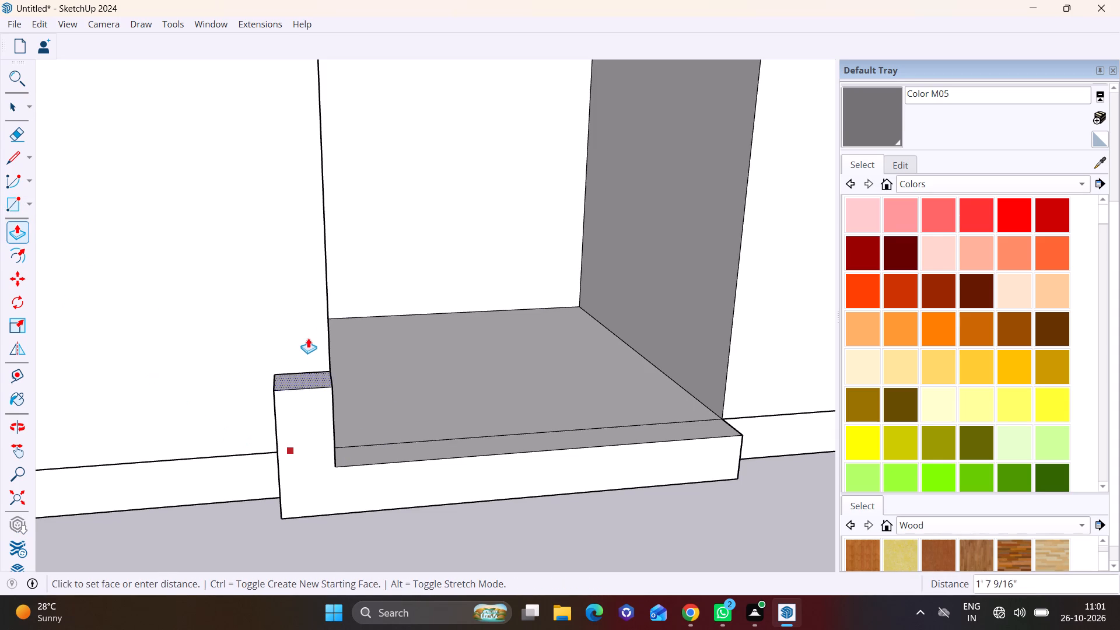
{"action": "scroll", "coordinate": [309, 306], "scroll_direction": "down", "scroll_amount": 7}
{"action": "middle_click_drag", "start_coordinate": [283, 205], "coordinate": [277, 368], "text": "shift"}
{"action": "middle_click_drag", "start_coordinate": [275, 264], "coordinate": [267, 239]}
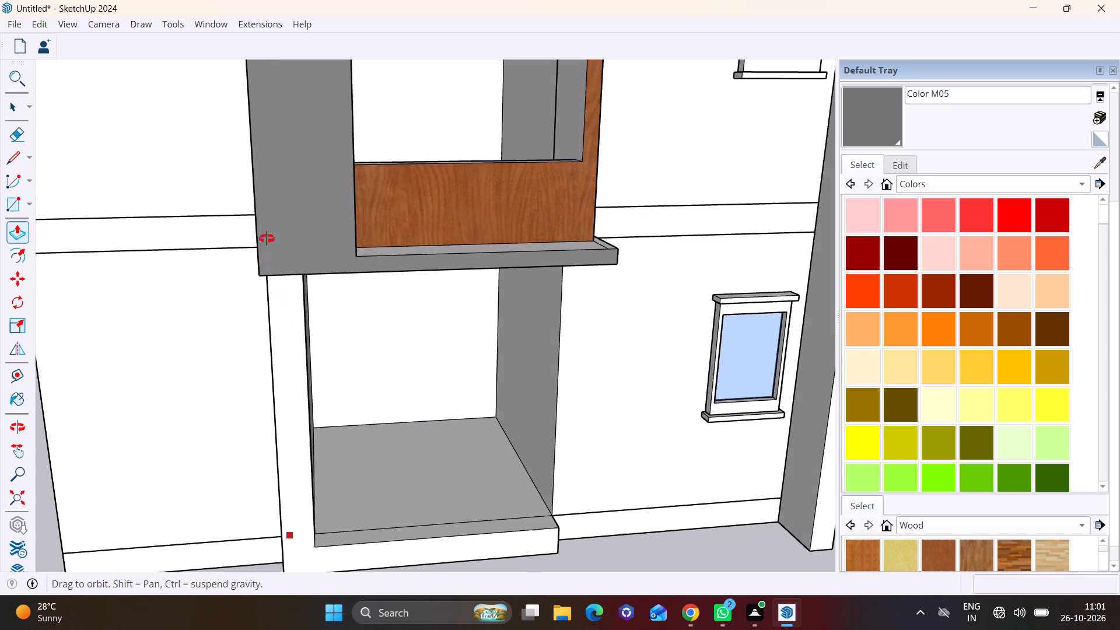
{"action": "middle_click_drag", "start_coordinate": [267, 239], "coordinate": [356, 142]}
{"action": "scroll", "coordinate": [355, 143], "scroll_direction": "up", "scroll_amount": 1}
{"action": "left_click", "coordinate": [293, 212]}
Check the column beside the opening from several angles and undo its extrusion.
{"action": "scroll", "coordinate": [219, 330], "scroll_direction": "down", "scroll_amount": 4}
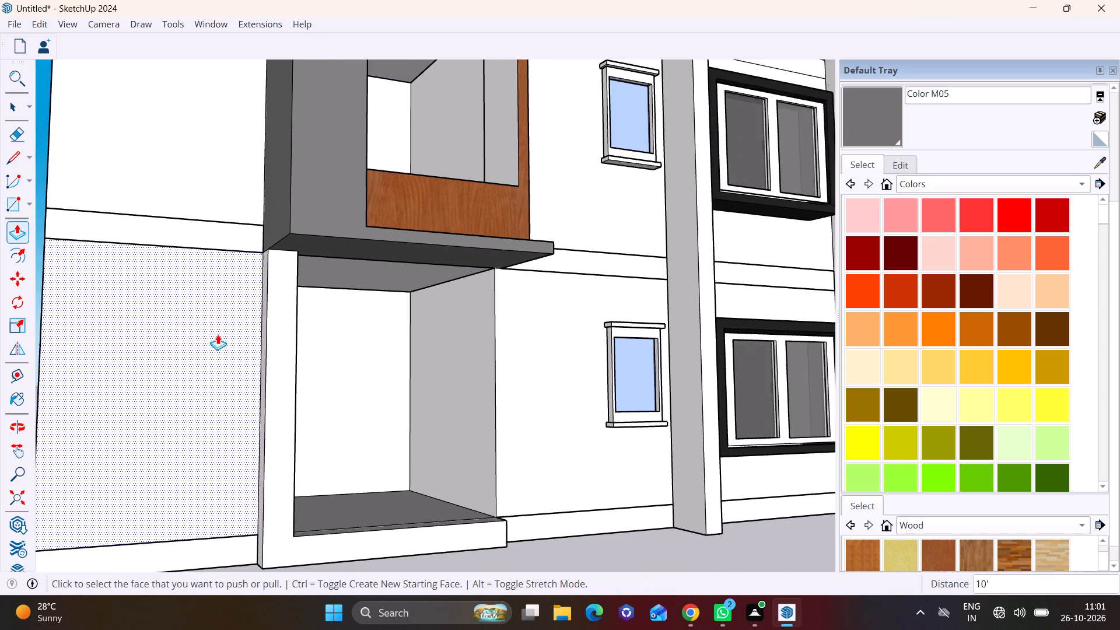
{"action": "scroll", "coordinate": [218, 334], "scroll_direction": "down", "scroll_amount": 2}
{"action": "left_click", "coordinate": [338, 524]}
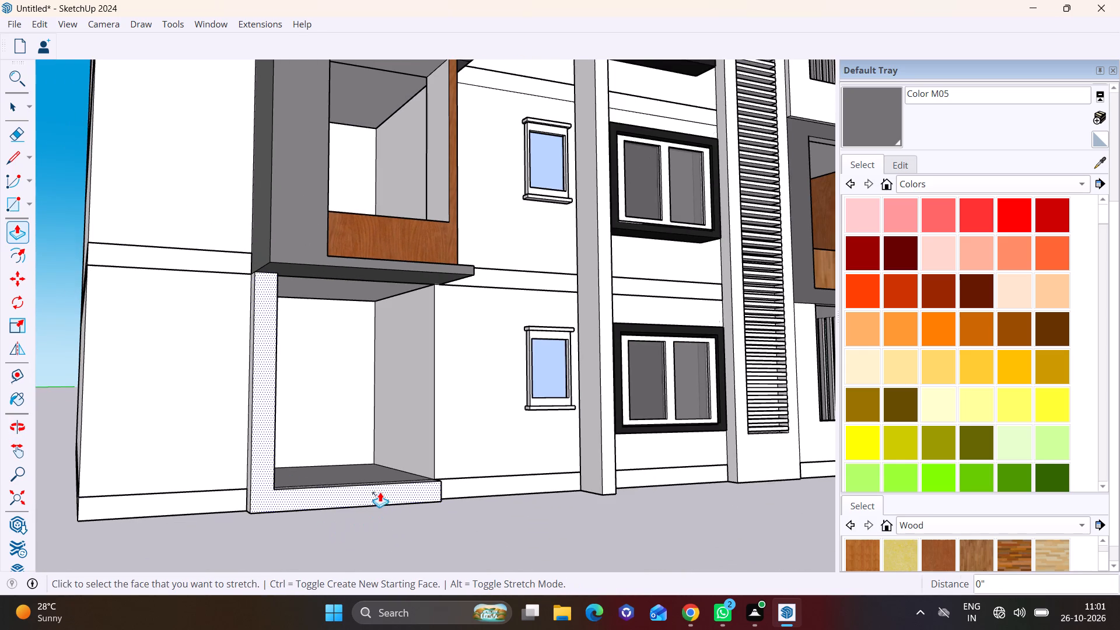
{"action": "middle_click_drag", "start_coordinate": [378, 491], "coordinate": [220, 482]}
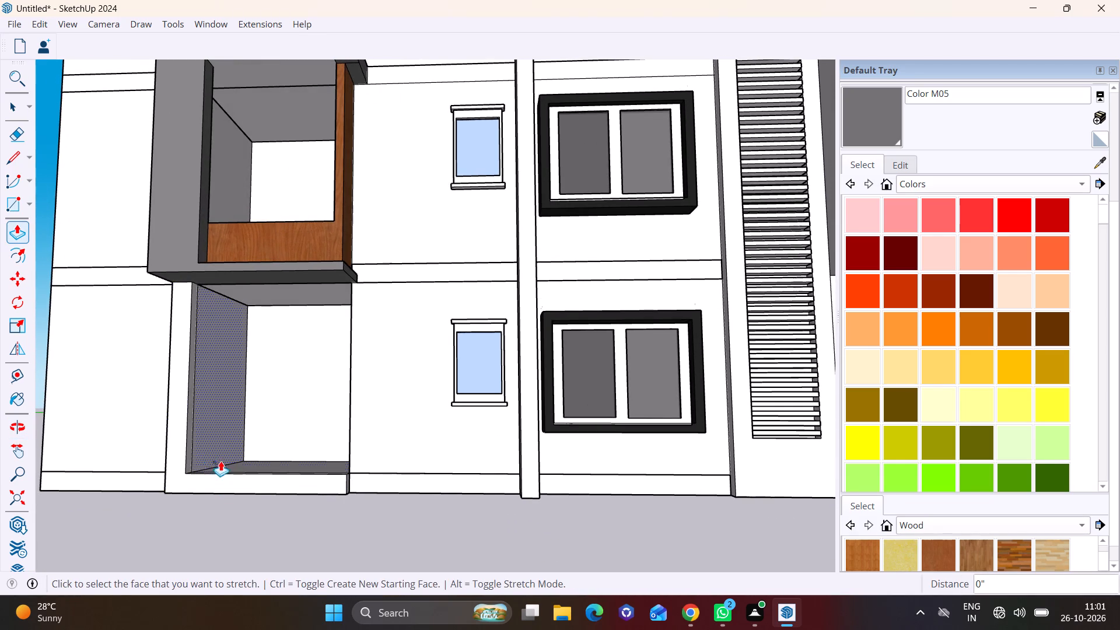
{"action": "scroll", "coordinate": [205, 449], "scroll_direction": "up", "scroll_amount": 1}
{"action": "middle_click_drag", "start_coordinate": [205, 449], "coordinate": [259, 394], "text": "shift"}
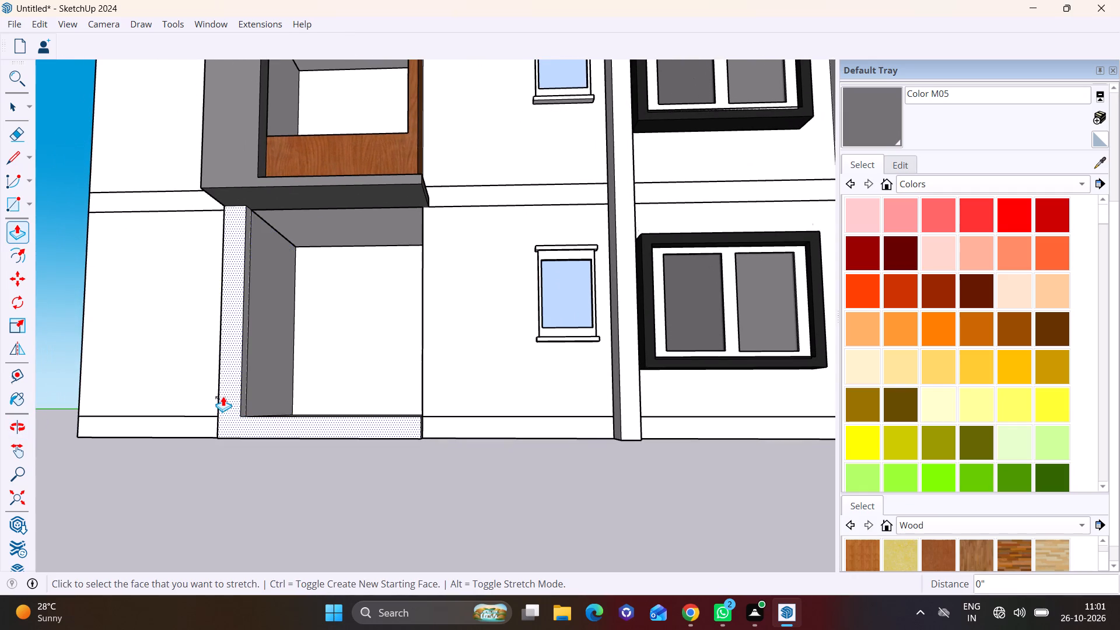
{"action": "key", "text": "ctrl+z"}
Draw a rectangle about 7 13/16" by 3' 8 3/8" on the step's top, along the opening's edge from its corner.
{"action": "middle_click_drag", "start_coordinate": [231, 417], "coordinate": [227, 500]}
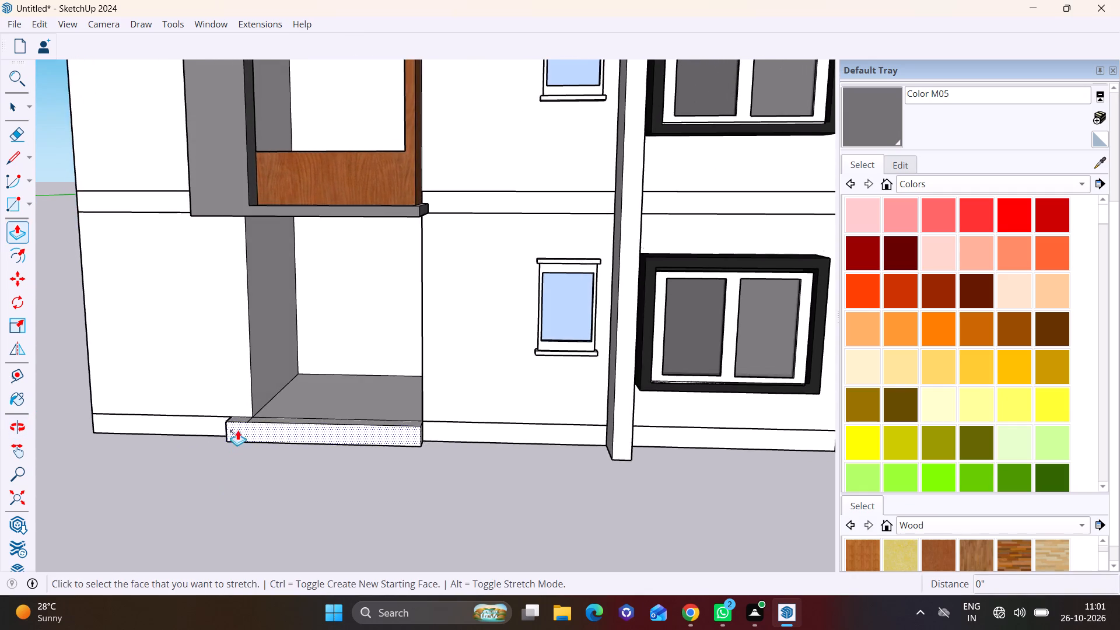
{"action": "scroll", "coordinate": [238, 426], "scroll_direction": "up", "scroll_amount": 9}
{"action": "middle_click_drag", "start_coordinate": [244, 408], "coordinate": [227, 471], "text": "shift"}
{"action": "scroll", "coordinate": [227, 459], "scroll_direction": "up", "scroll_amount": 2}
{"action": "left_click", "coordinate": [27, 205]}
{"action": "left_click", "coordinate": [33, 225]}
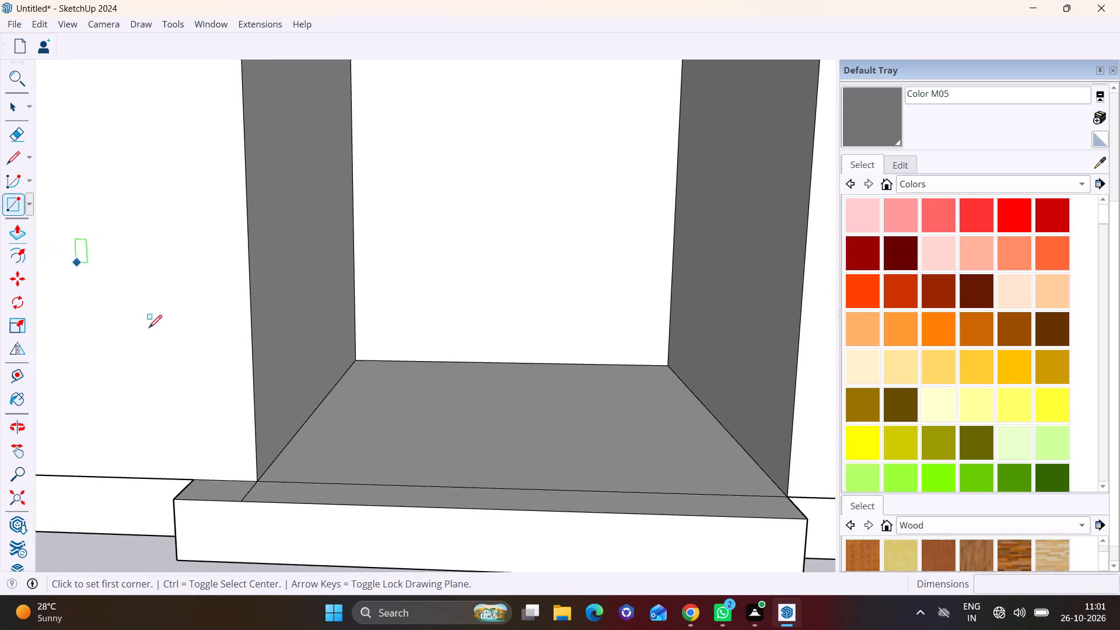
{"action": "middle_click_drag", "start_coordinate": [241, 418], "coordinate": [237, 487]}
{"action": "scroll", "coordinate": [240, 532], "scroll_direction": "up", "scroll_amount": 2}
{"action": "middle_click_drag", "start_coordinate": [293, 514], "coordinate": [290, 405]}
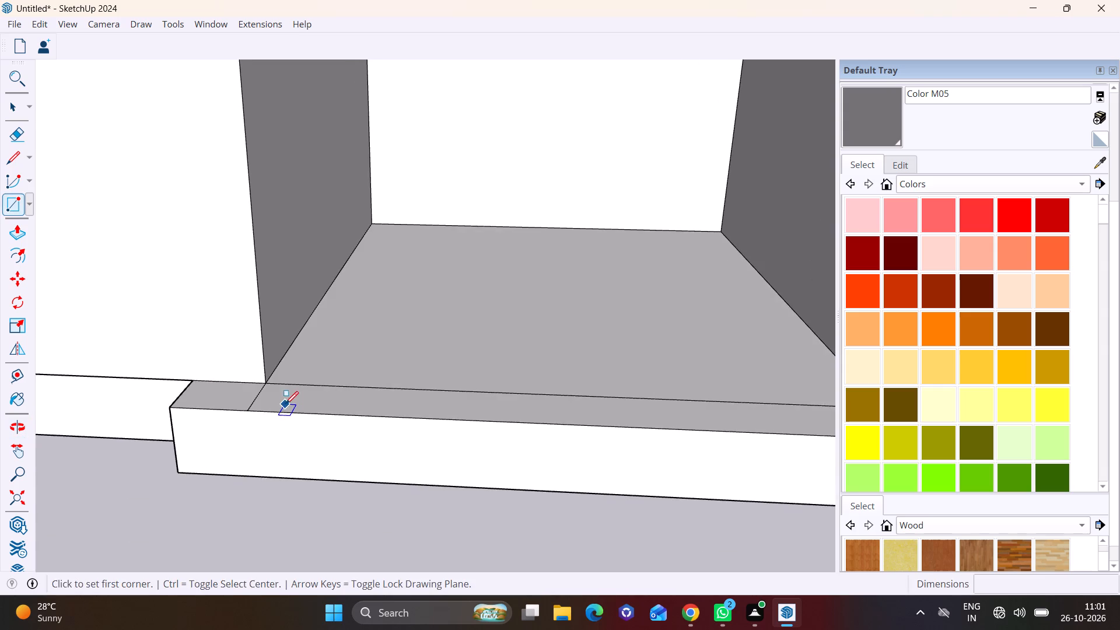
{"action": "middle_click_drag", "start_coordinate": [284, 404], "coordinate": [279, 471]}
{"action": "scroll", "coordinate": [275, 442], "scroll_direction": "up", "scroll_amount": 6}
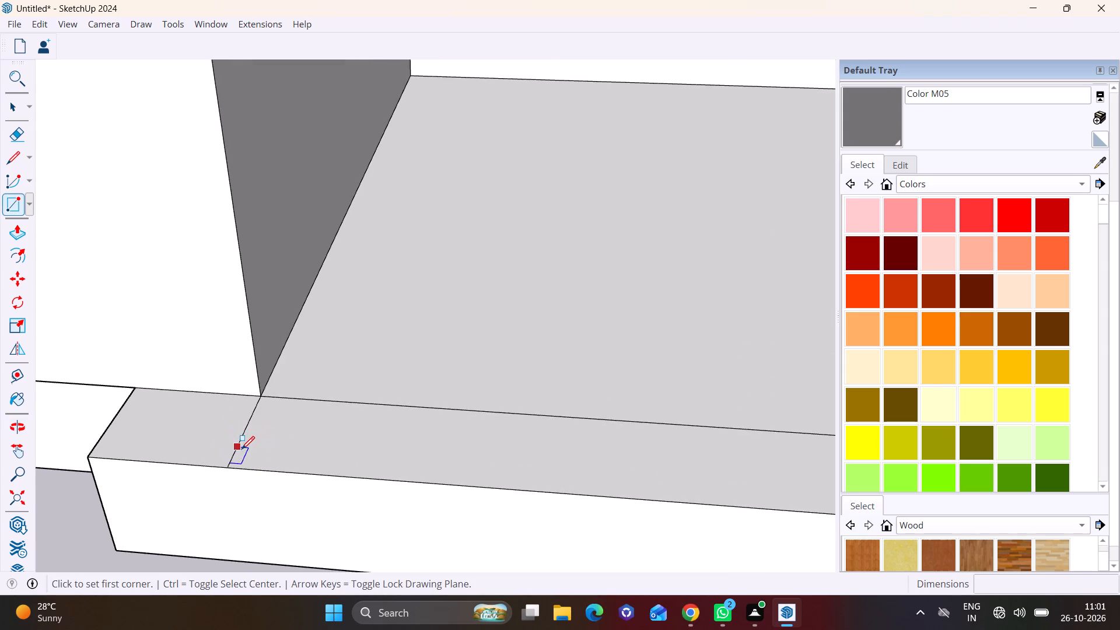
{"action": "left_click", "coordinate": [238, 451]}
{"action": "scroll", "coordinate": [519, 459], "scroll_direction": "down", "scroll_amount": 2}
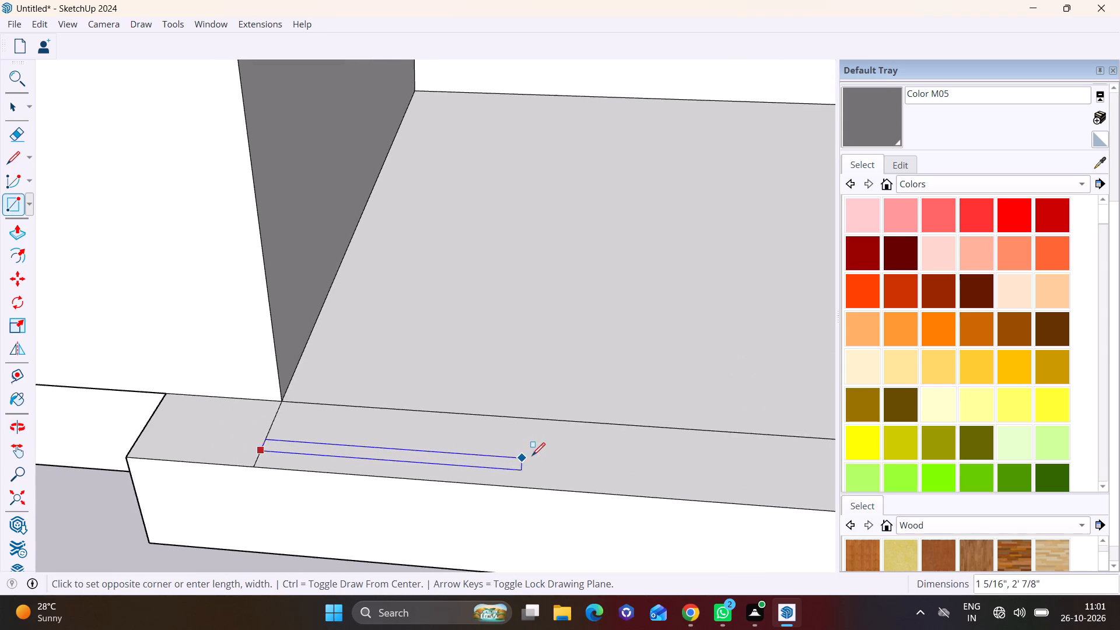
{"action": "middle_click_drag", "start_coordinate": [540, 453], "coordinate": [344, 482], "text": "shift"}
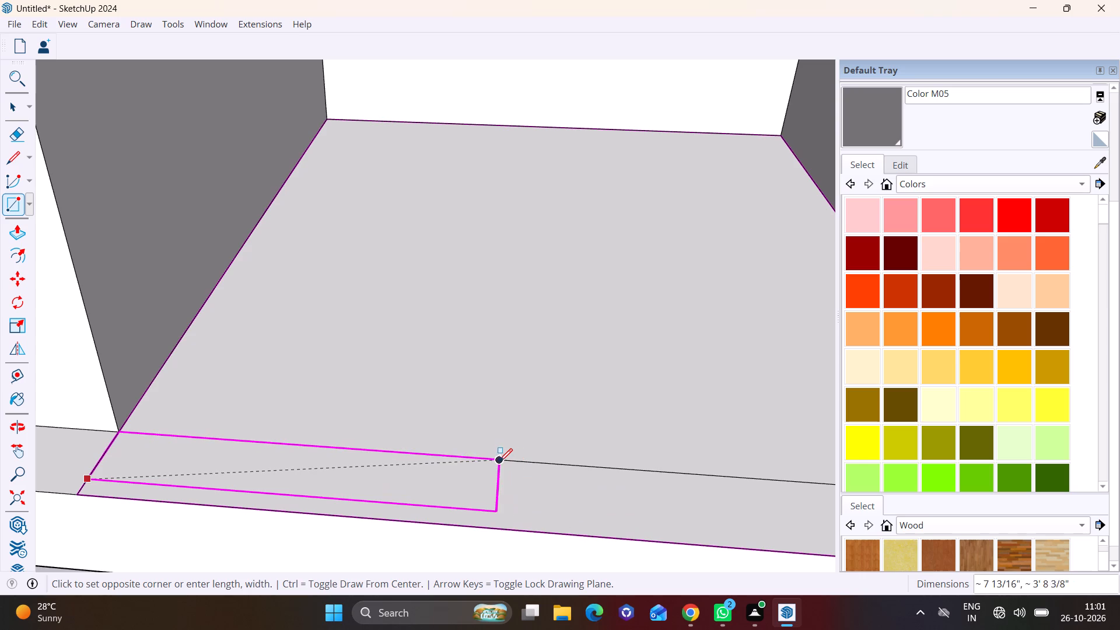
{"action": "left_click", "coordinate": [492, 461]}
Extrude the long rectangle on the step upward about 1' 11 1/16" into a low parapet block.
{"action": "key", "text": "space"}
{"action": "left_click", "coordinate": [416, 473]}
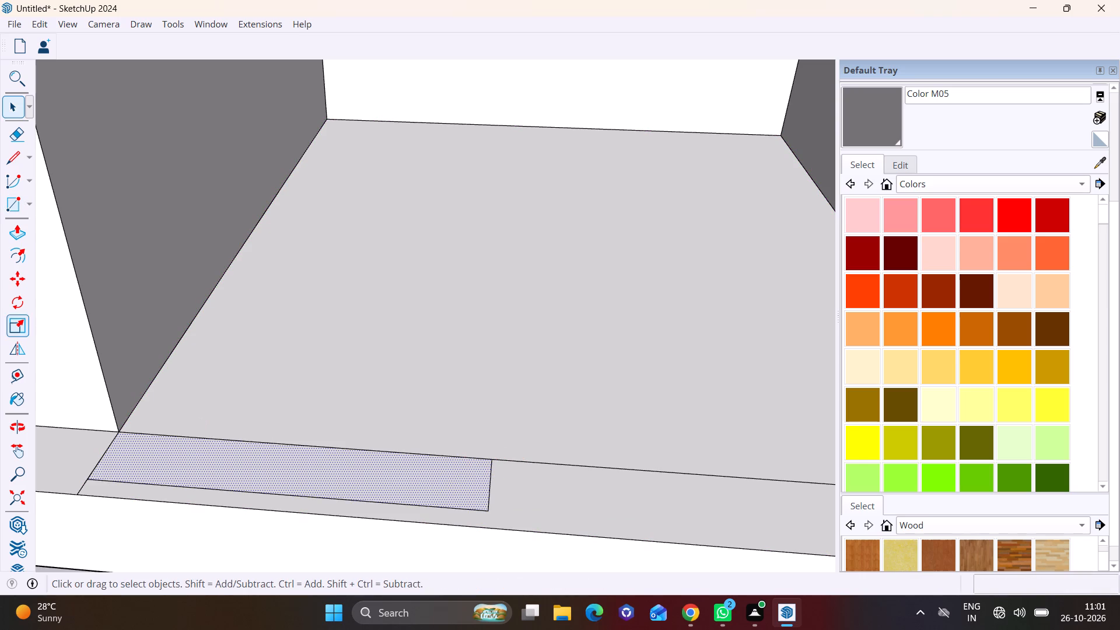
{"action": "left_click", "coordinate": [17, 236]}
{"action": "left_click", "coordinate": [197, 452]}
{"action": "scroll", "coordinate": [181, 390], "scroll_direction": "down", "scroll_amount": 4}
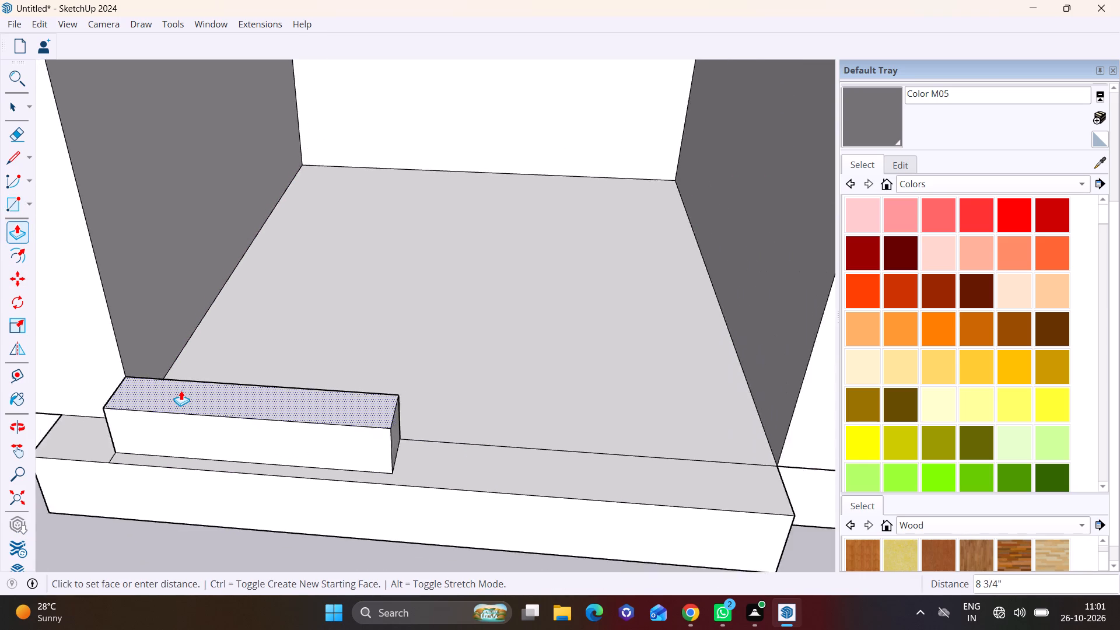
{"action": "scroll", "coordinate": [181, 390], "scroll_direction": "down", "scroll_amount": 7}
{"action": "middle_click_drag", "start_coordinate": [181, 390], "coordinate": [228, 440], "text": "shift"}
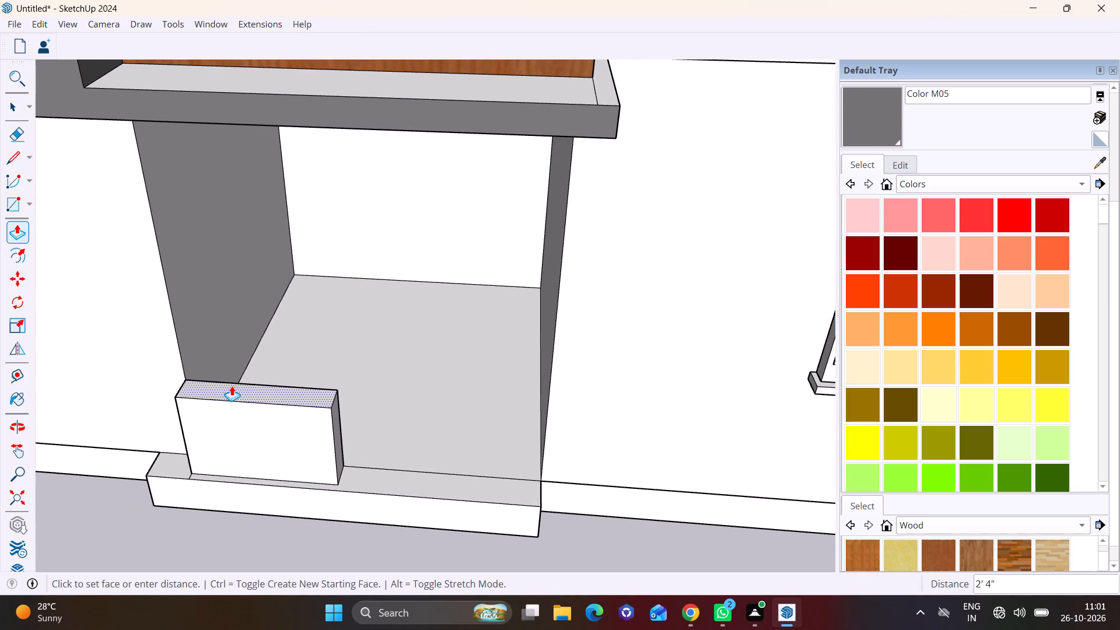
{"action": "left_click", "coordinate": [241, 398]}
{"action": "middle_click_drag", "start_coordinate": [207, 436], "coordinate": [461, 387]}
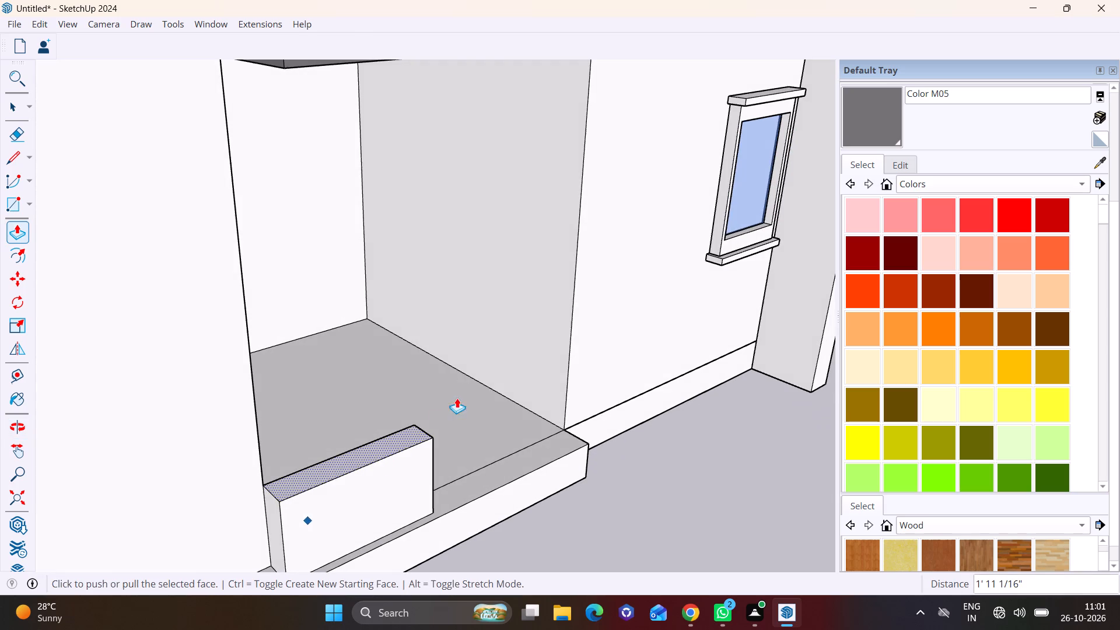
{"action": "middle_click_drag", "start_coordinate": [299, 449], "coordinate": [336, 394], "text": "shift"}
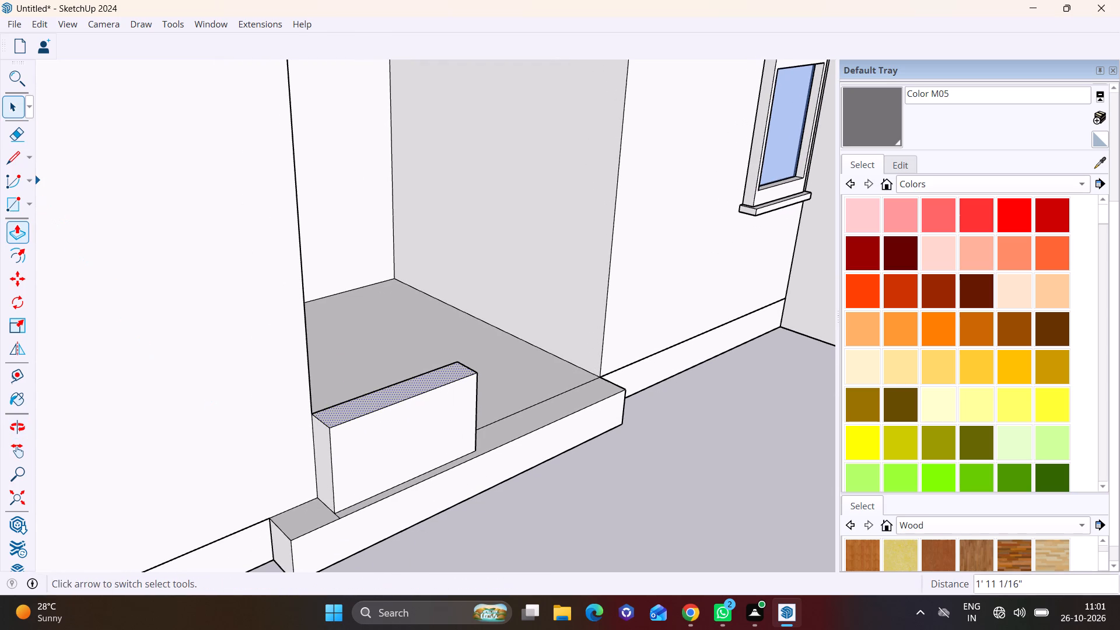
Push/Pull the parapet block's near end face about 1' 3/4" to reach the end of the entrance step.
{"action": "left_click", "coordinate": [15, 107]}
{"action": "left_click", "coordinate": [324, 463]}
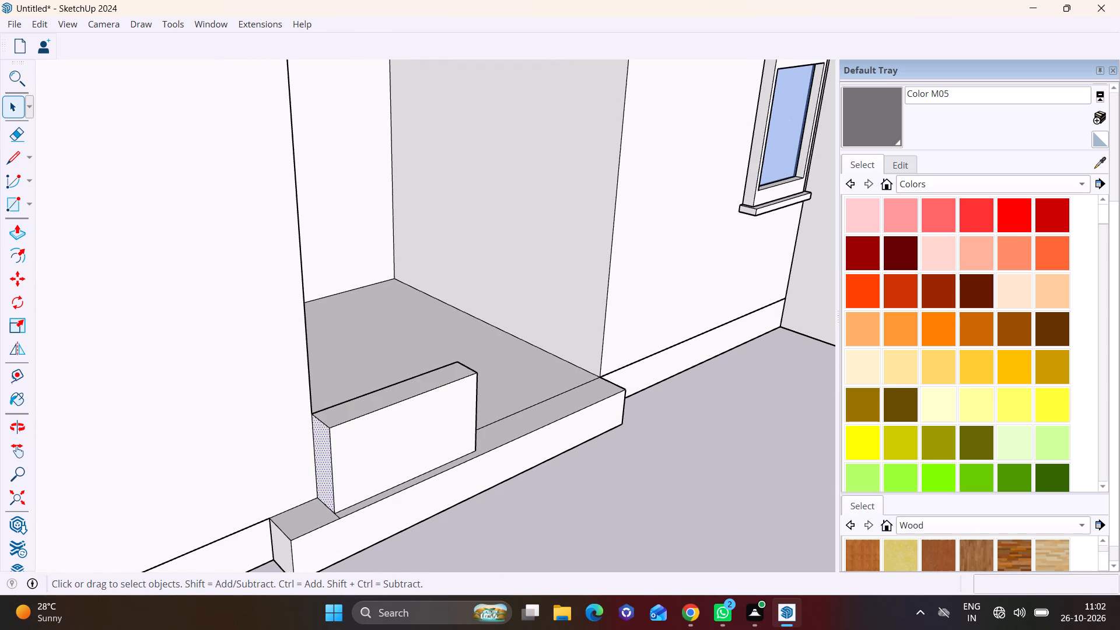
{"action": "left_click", "coordinate": [21, 235]}
{"action": "left_click", "coordinate": [323, 460]}
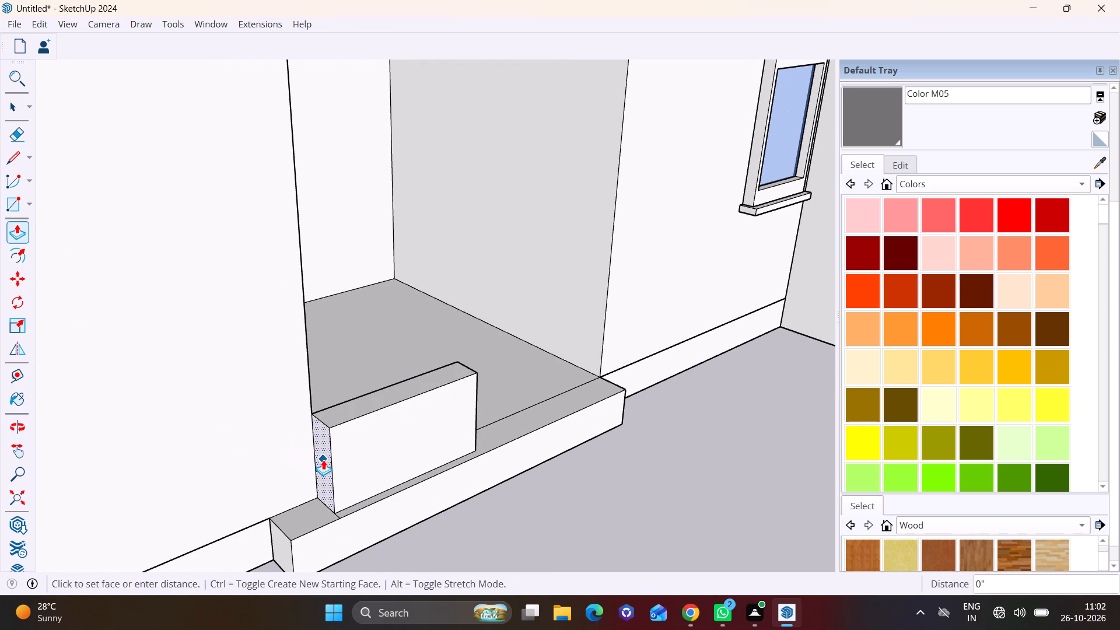
{"action": "left_click", "coordinate": [292, 547]}
Push/Pull the parapet block's opposite end face about 4' 9 9/16" to the other end of the step.
{"action": "middle_click_drag", "start_coordinate": [410, 501], "coordinate": [50, 452]}
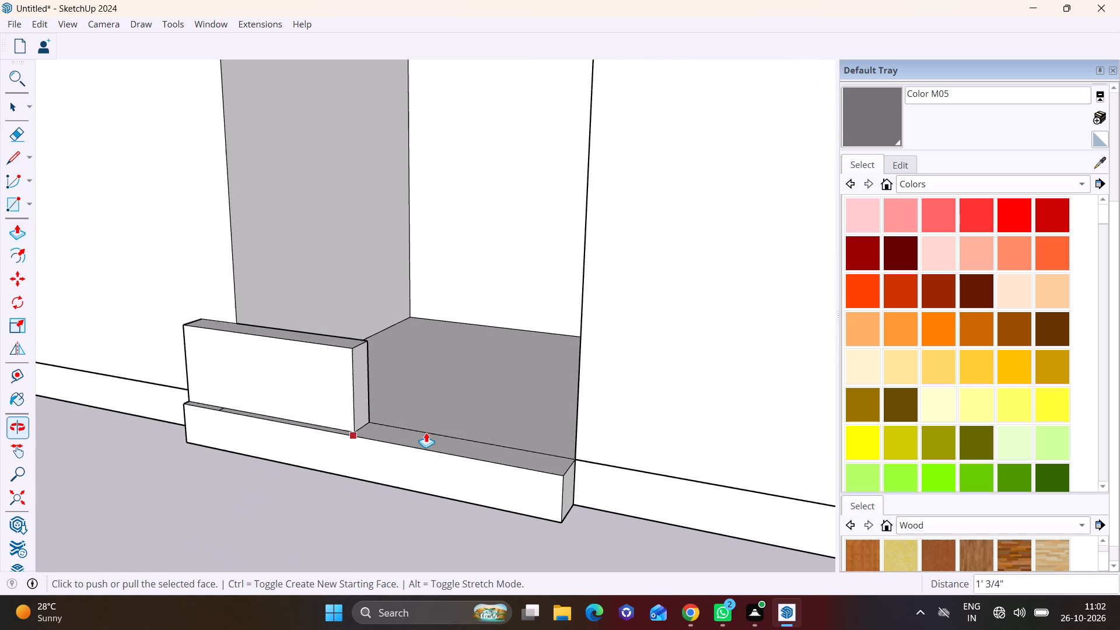
{"action": "scroll", "coordinate": [426, 424], "scroll_direction": "up", "scroll_amount": 2}
{"action": "scroll", "coordinate": [339, 408], "scroll_direction": "up", "scroll_amount": 2}
{"action": "key", "text": "space"}
{"action": "left_click", "coordinate": [346, 391]}
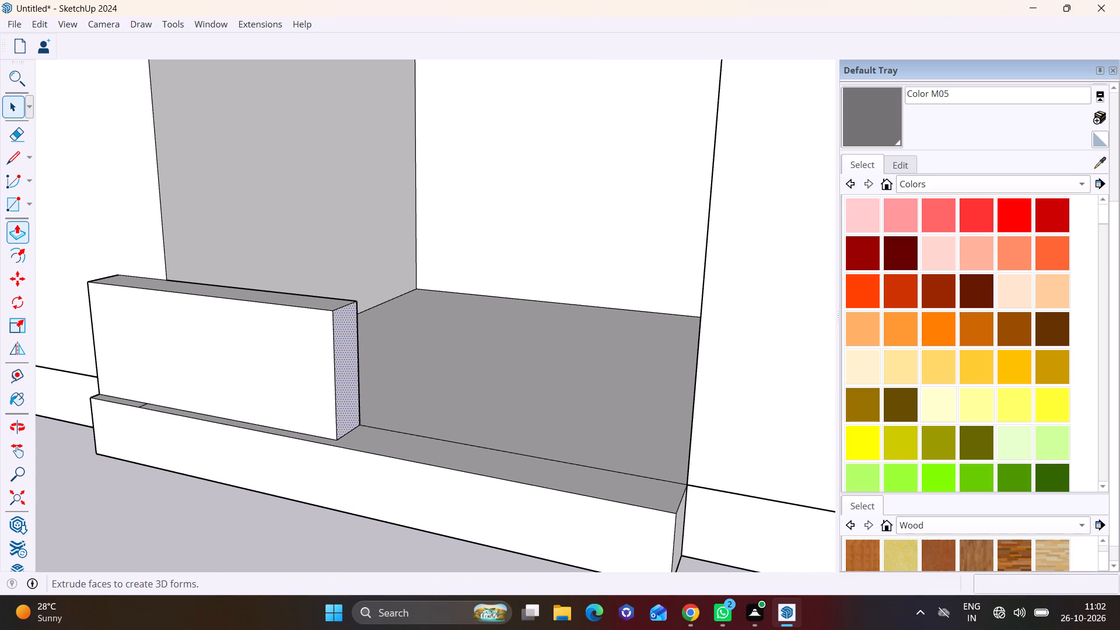
{"action": "left_click", "coordinate": [22, 226]}
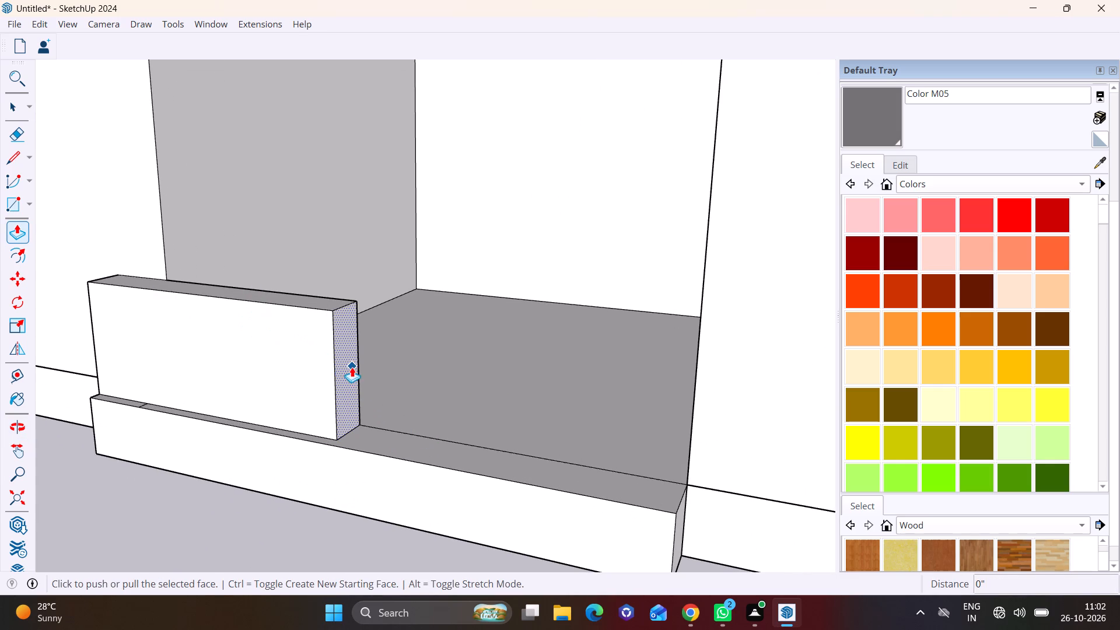
{"action": "left_click", "coordinate": [345, 366]}
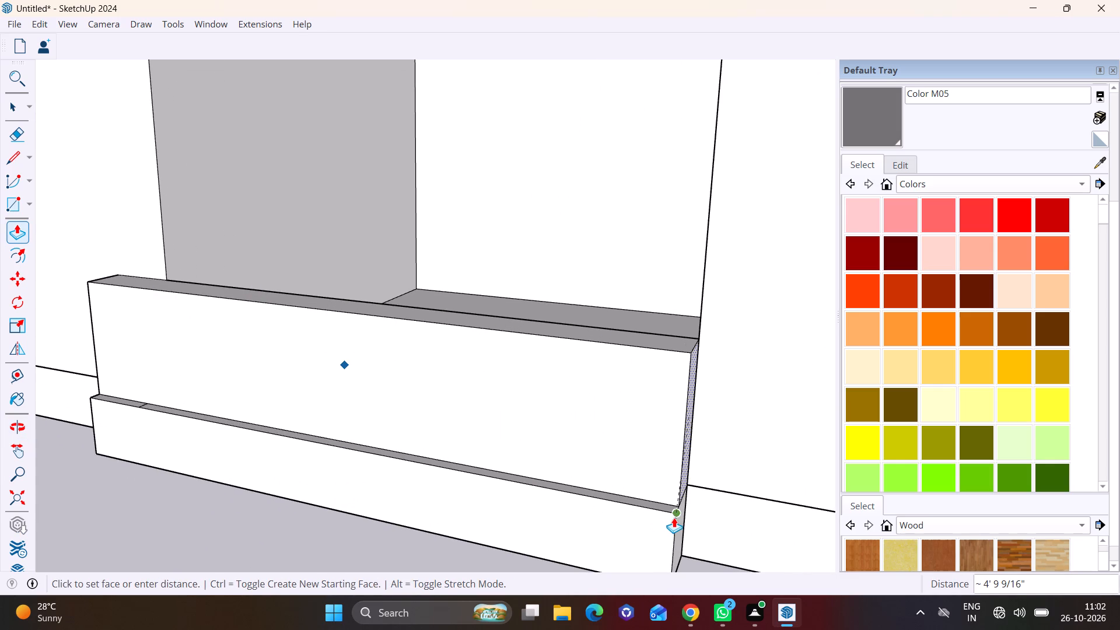
{"action": "left_click", "coordinate": [674, 517]}
Pull the entrance step's long front face outward from the facade about 3' 2 5/16".
{"action": "scroll", "coordinate": [602, 483], "scroll_direction": "down", "scroll_amount": 10}
{"action": "middle_click_drag", "start_coordinate": [596, 474], "coordinate": [531, 474]}
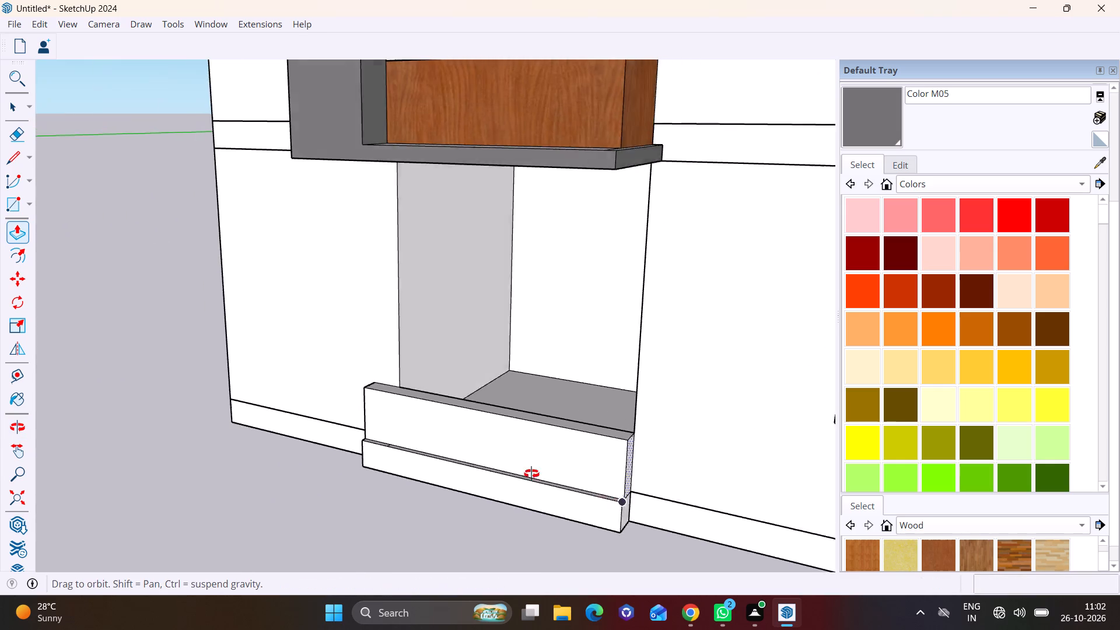
{"action": "middle_click_drag", "start_coordinate": [531, 474], "coordinate": [325, 450]}
{"action": "scroll", "coordinate": [383, 430], "scroll_direction": "down", "scroll_amount": 9}
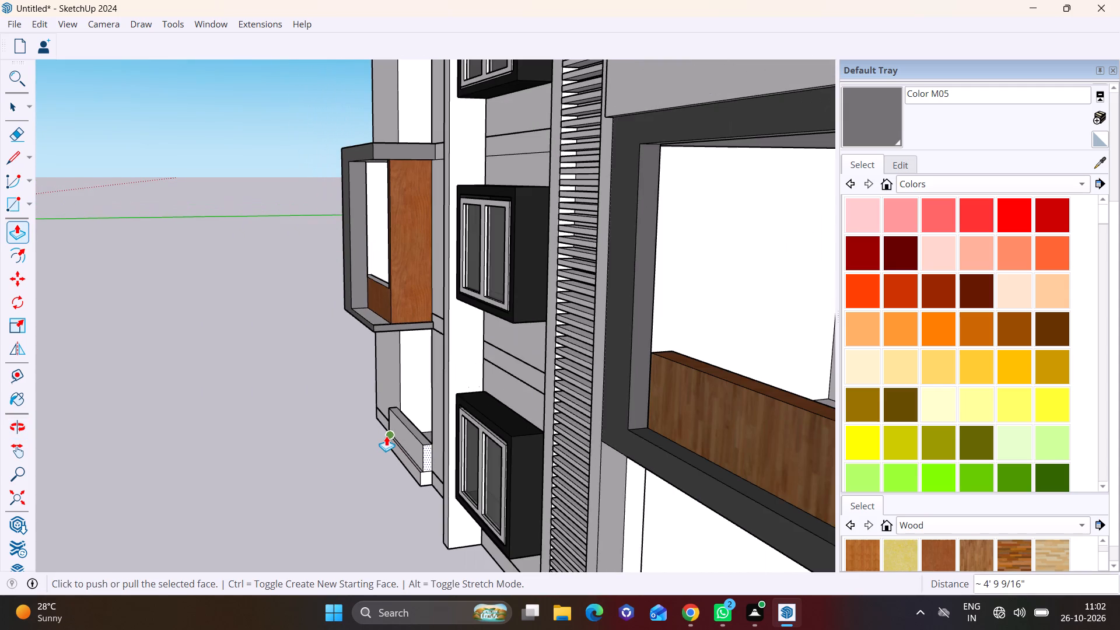
{"action": "middle_click_drag", "start_coordinate": [394, 440], "coordinate": [428, 398]}
{"action": "scroll", "coordinate": [451, 430], "scroll_direction": "up", "scroll_amount": 6}
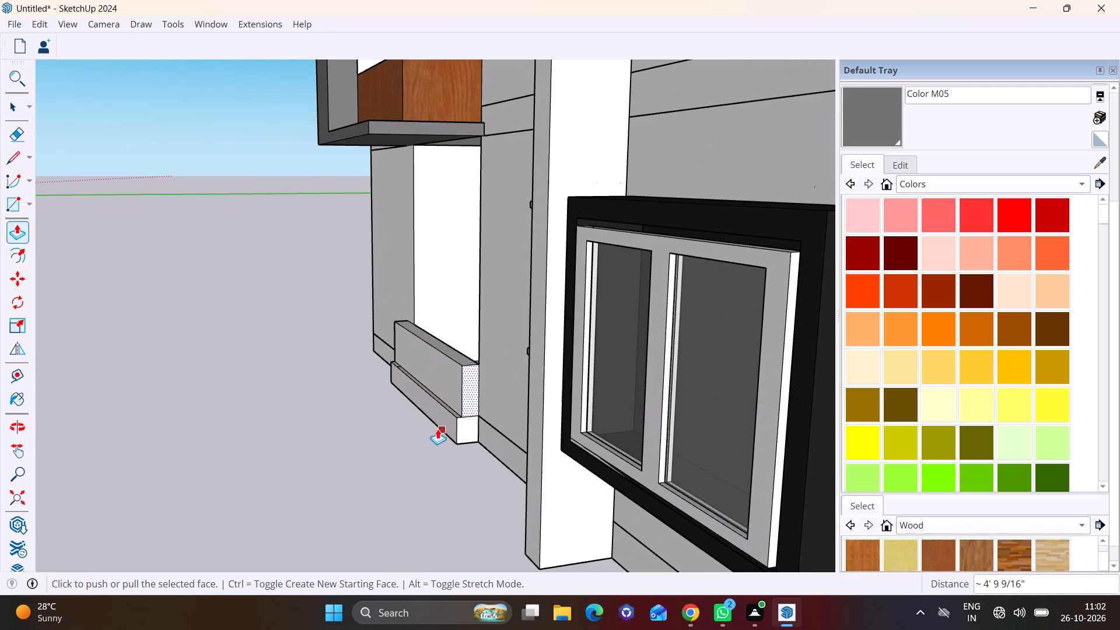
{"action": "key", "text": "space"}
{"action": "left_click", "coordinate": [441, 420]}
{"action": "left_click", "coordinate": [23, 231]}
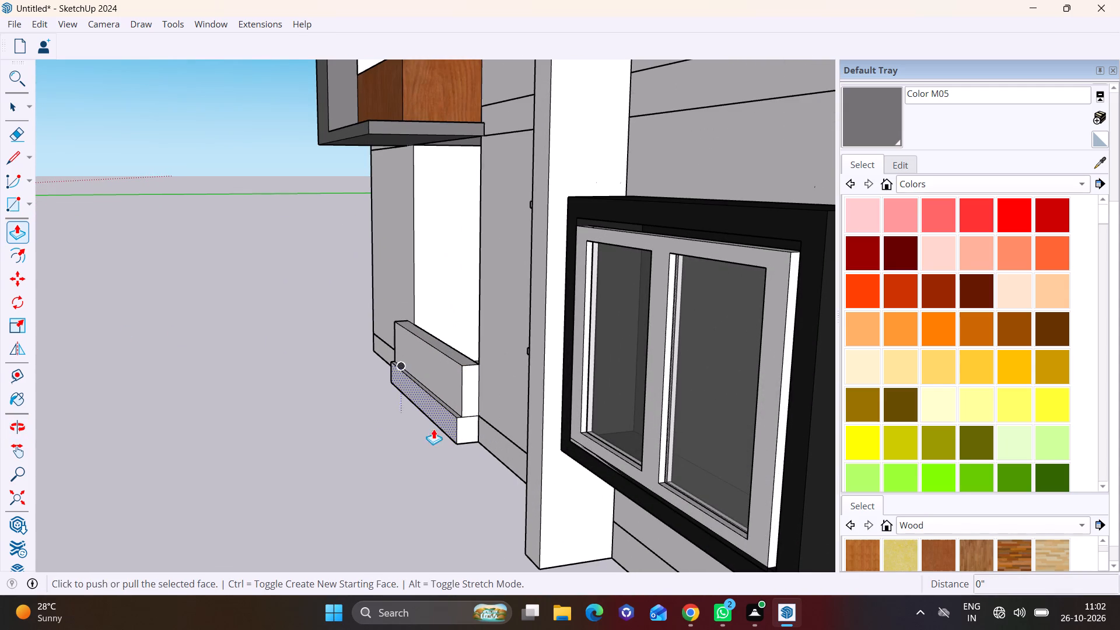
{"action": "left_click", "coordinate": [439, 415]}
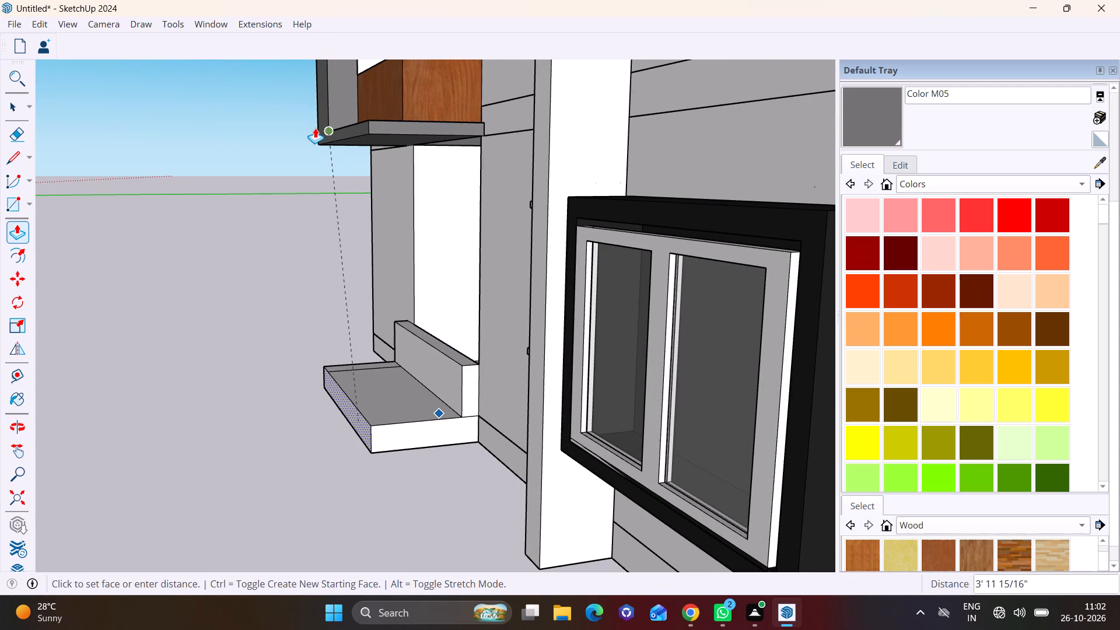
{"action": "left_click", "coordinate": [315, 128]}
Pull the parapet block's long front face outward about 2' 9 5/16" over the widened step.
{"action": "scroll", "coordinate": [367, 348], "scroll_direction": "down", "scroll_amount": 2}
{"action": "middle_click_drag", "start_coordinate": [386, 406], "coordinate": [487, 485]}
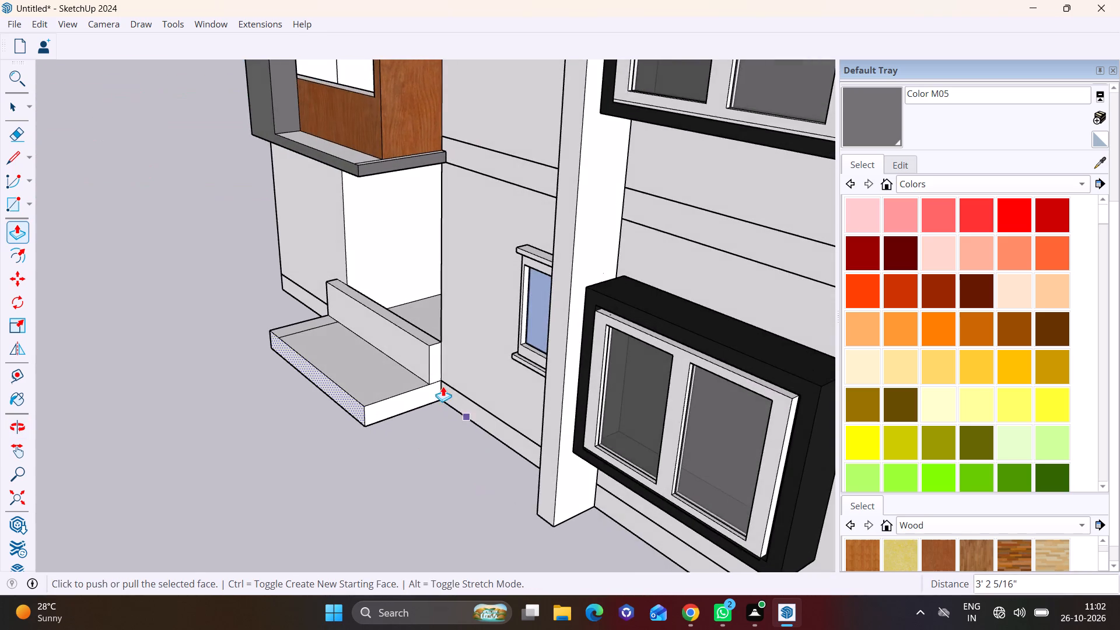
{"action": "scroll", "coordinate": [398, 337], "scroll_direction": "up", "scroll_amount": 2}
{"action": "key", "text": "space"}
{"action": "left_click", "coordinate": [398, 340]}
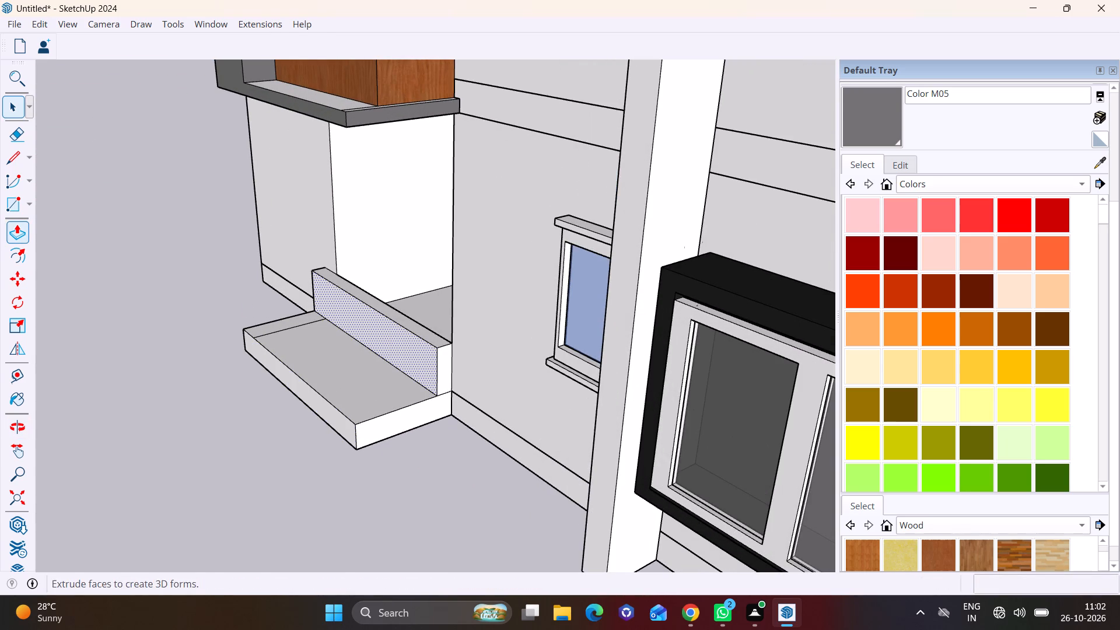
{"action": "left_click", "coordinate": [17, 225]}
{"action": "left_click", "coordinate": [412, 346]}
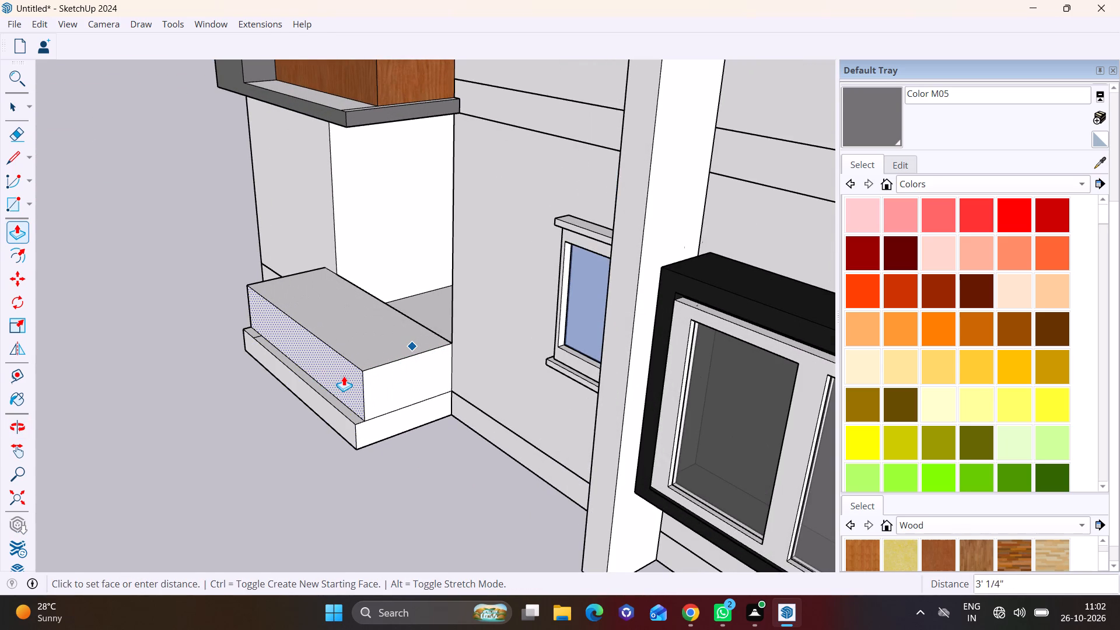
{"action": "left_click", "coordinate": [349, 374]}
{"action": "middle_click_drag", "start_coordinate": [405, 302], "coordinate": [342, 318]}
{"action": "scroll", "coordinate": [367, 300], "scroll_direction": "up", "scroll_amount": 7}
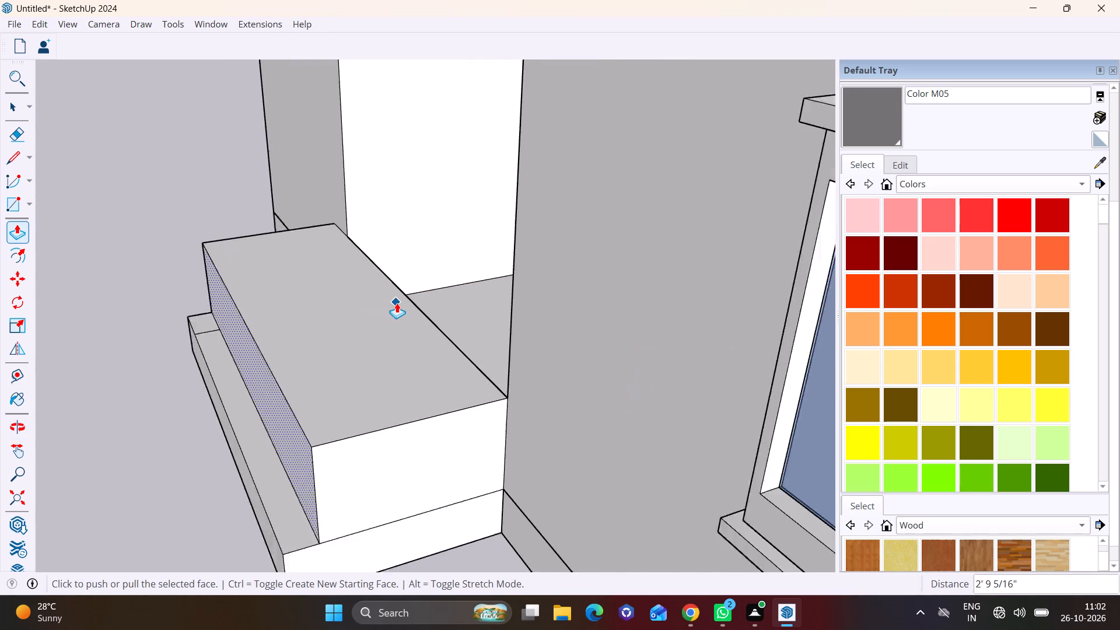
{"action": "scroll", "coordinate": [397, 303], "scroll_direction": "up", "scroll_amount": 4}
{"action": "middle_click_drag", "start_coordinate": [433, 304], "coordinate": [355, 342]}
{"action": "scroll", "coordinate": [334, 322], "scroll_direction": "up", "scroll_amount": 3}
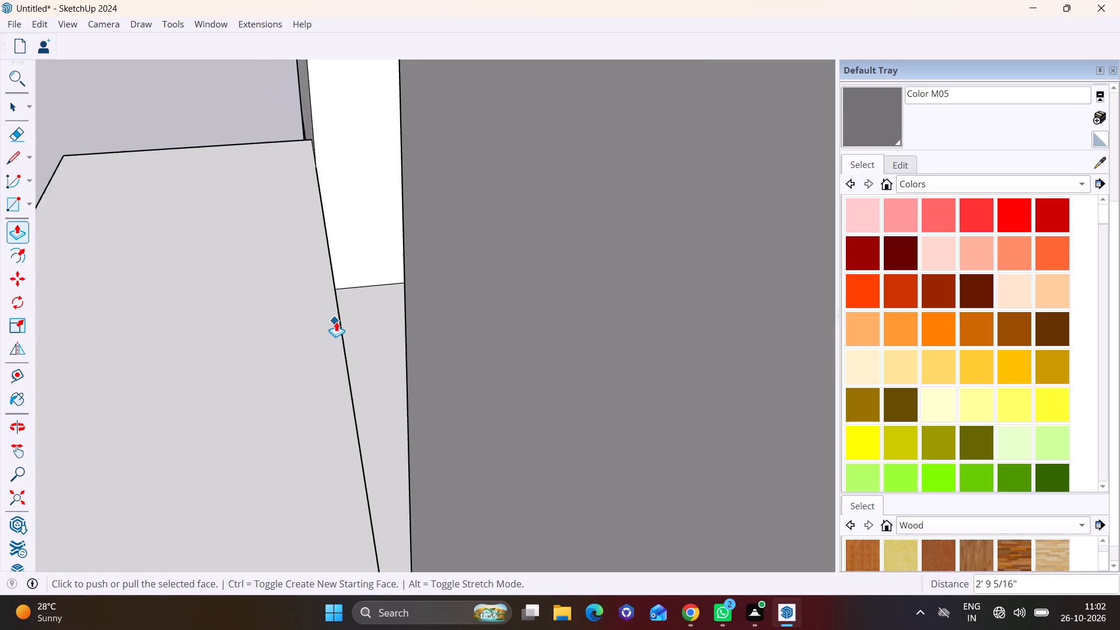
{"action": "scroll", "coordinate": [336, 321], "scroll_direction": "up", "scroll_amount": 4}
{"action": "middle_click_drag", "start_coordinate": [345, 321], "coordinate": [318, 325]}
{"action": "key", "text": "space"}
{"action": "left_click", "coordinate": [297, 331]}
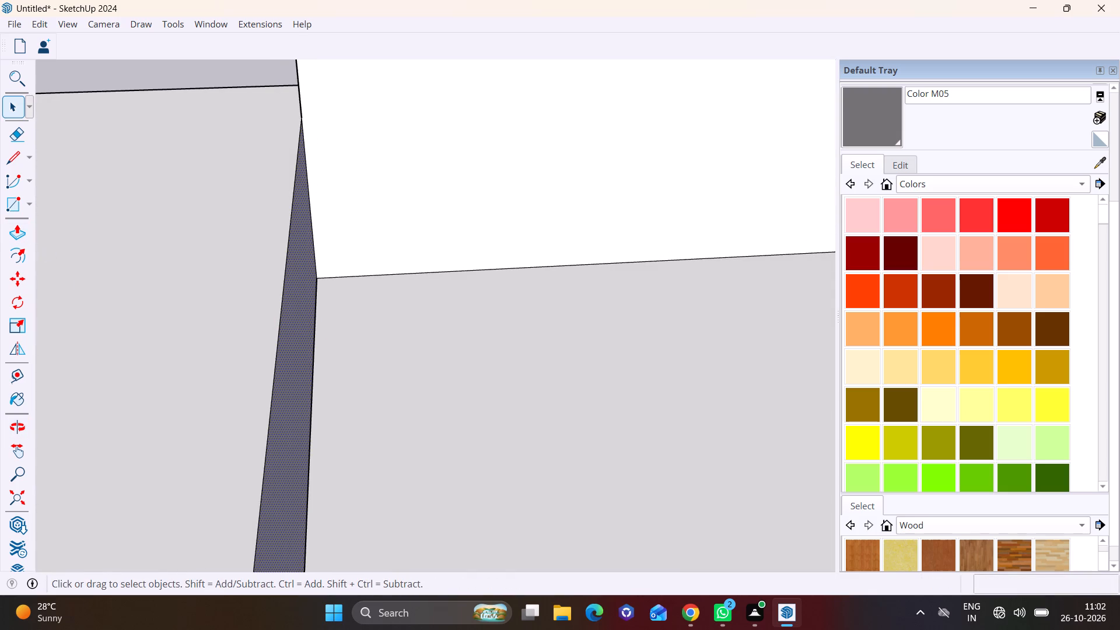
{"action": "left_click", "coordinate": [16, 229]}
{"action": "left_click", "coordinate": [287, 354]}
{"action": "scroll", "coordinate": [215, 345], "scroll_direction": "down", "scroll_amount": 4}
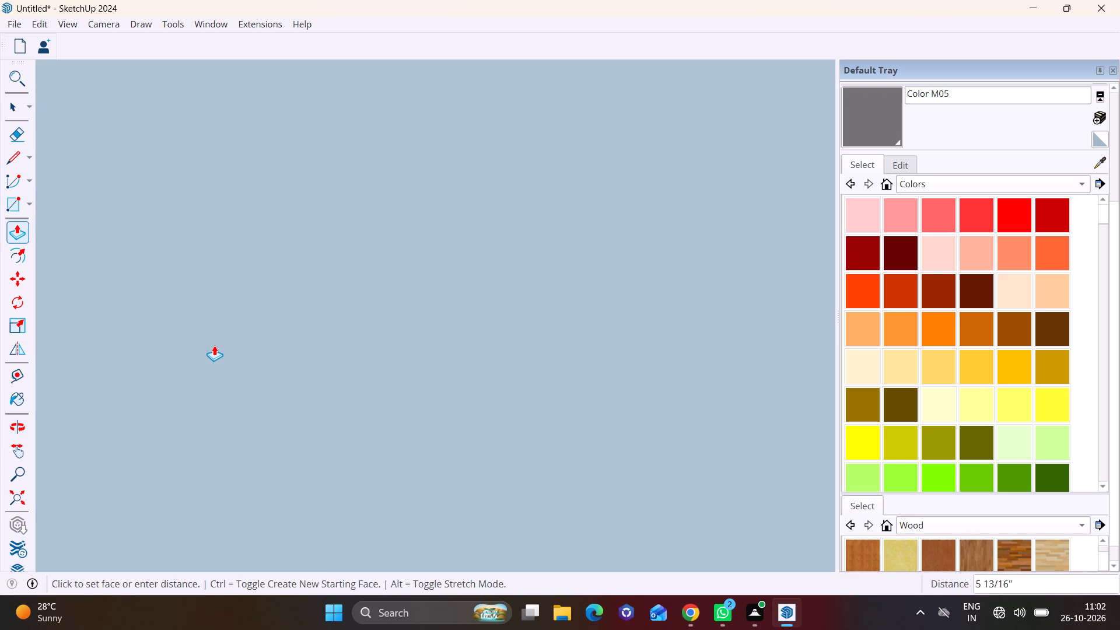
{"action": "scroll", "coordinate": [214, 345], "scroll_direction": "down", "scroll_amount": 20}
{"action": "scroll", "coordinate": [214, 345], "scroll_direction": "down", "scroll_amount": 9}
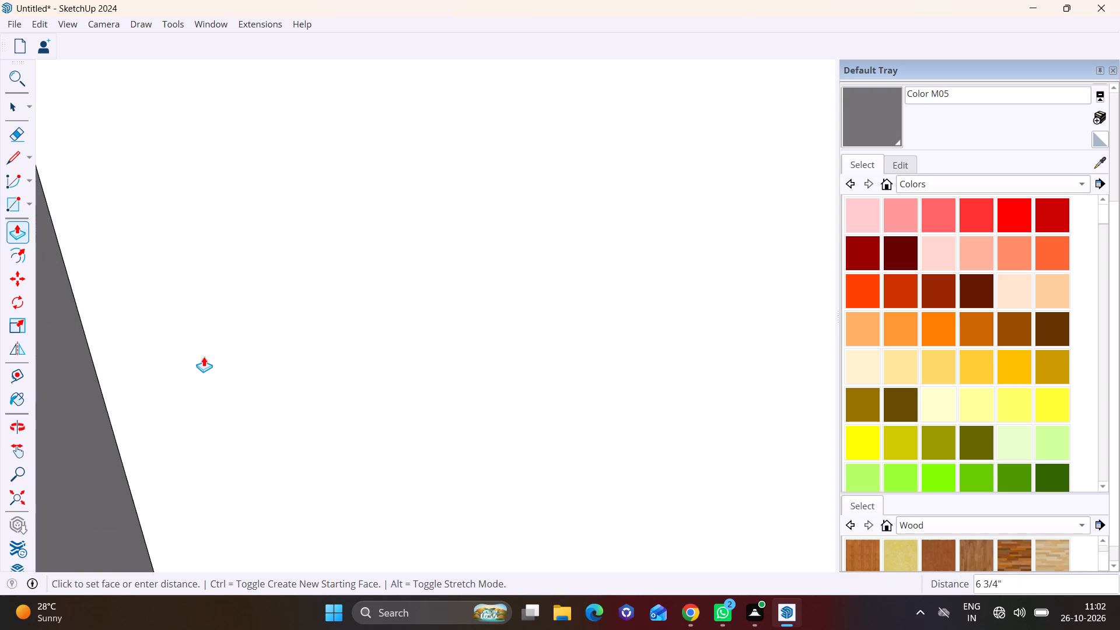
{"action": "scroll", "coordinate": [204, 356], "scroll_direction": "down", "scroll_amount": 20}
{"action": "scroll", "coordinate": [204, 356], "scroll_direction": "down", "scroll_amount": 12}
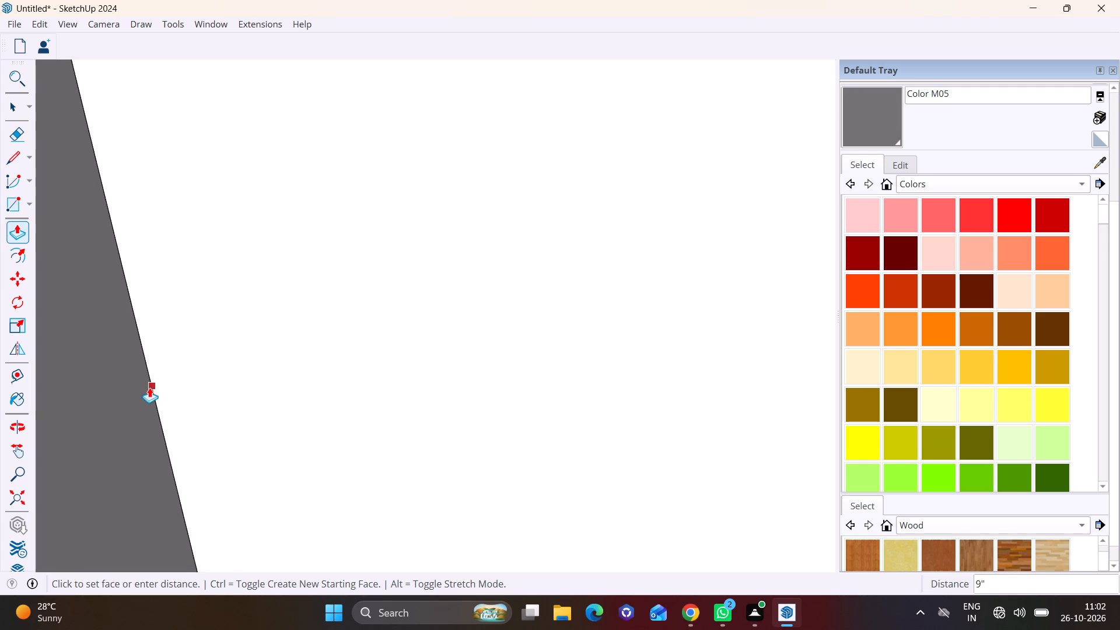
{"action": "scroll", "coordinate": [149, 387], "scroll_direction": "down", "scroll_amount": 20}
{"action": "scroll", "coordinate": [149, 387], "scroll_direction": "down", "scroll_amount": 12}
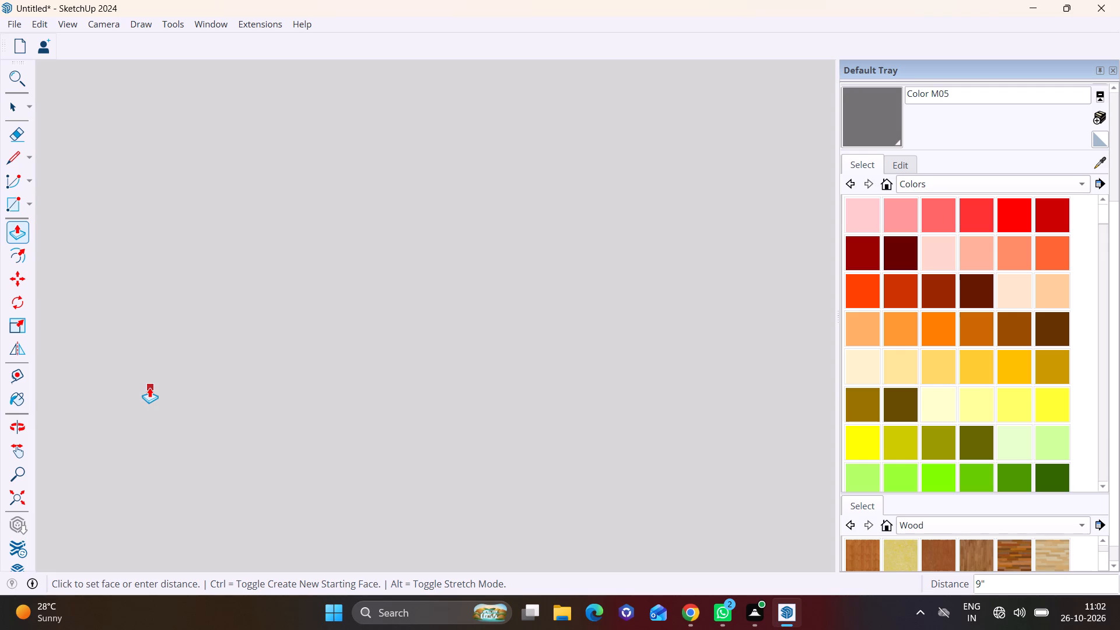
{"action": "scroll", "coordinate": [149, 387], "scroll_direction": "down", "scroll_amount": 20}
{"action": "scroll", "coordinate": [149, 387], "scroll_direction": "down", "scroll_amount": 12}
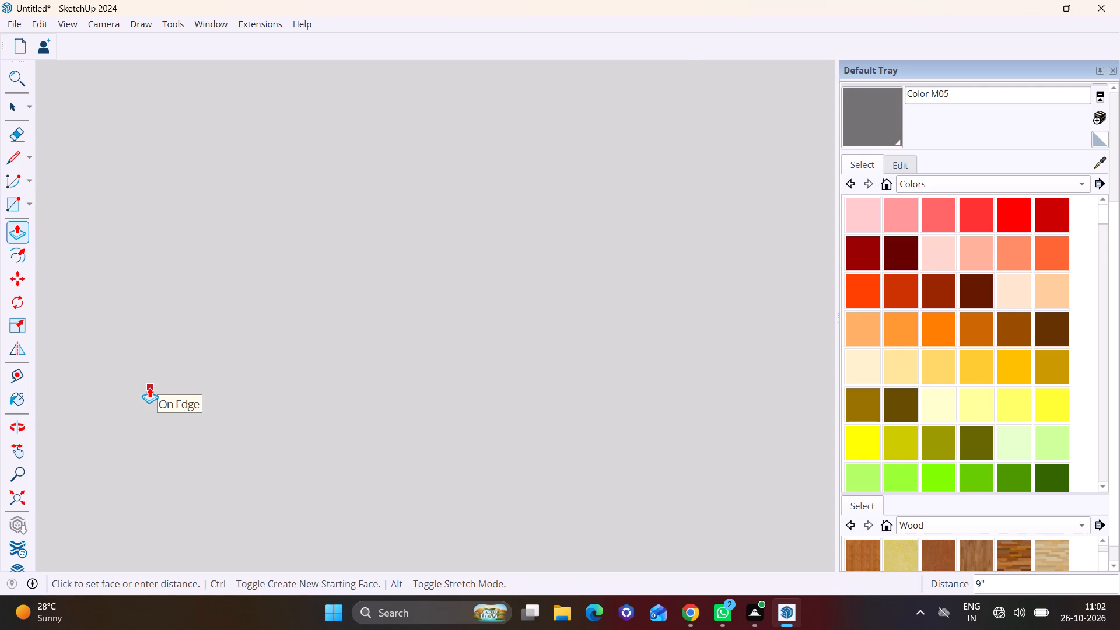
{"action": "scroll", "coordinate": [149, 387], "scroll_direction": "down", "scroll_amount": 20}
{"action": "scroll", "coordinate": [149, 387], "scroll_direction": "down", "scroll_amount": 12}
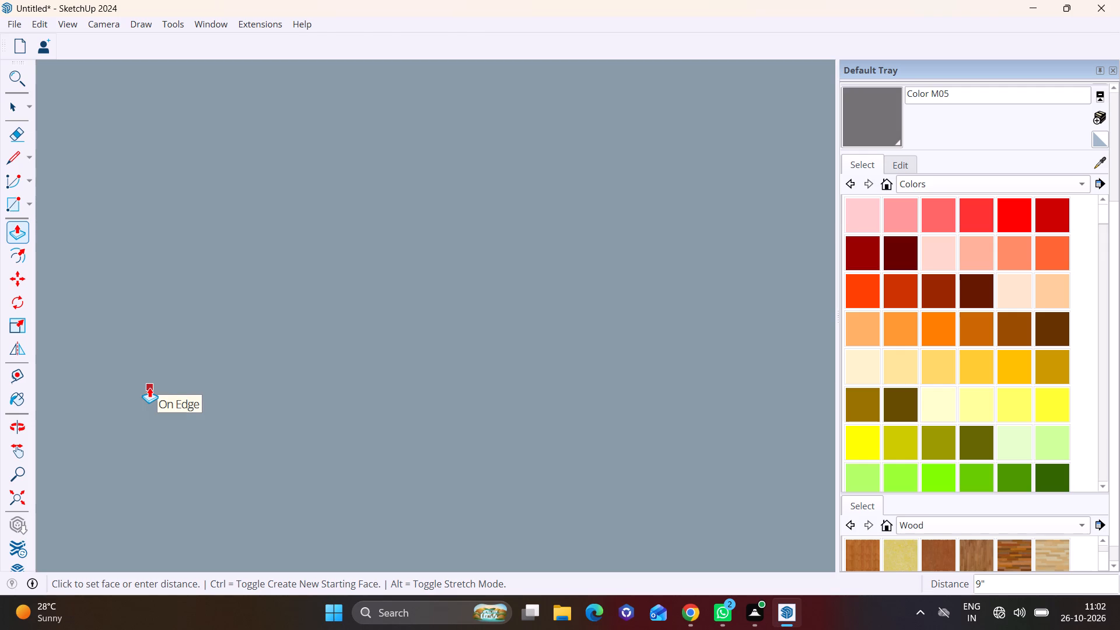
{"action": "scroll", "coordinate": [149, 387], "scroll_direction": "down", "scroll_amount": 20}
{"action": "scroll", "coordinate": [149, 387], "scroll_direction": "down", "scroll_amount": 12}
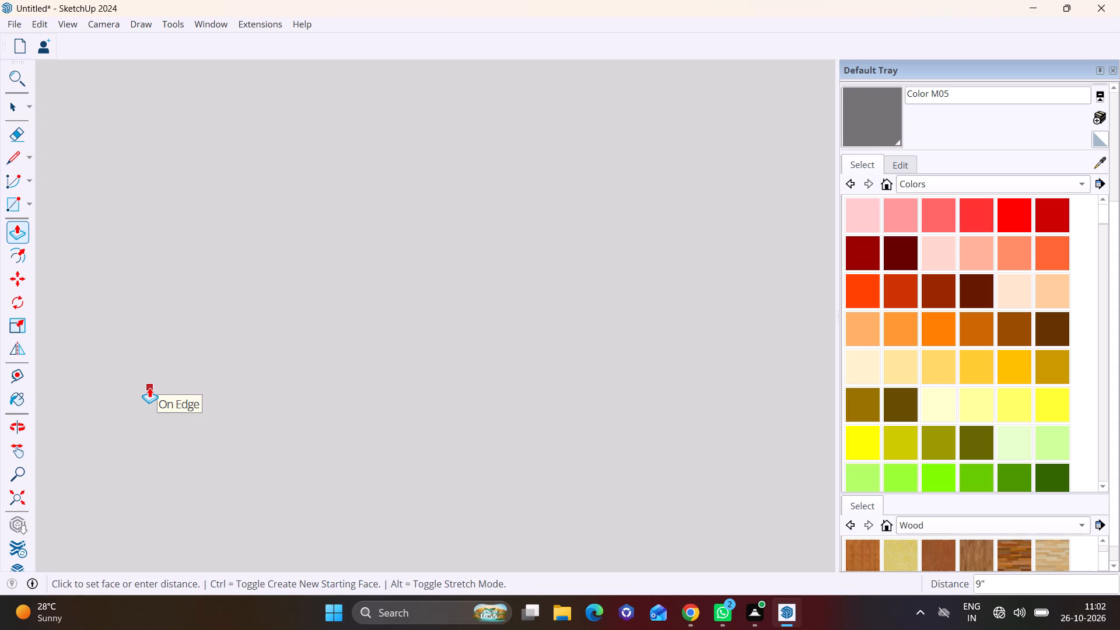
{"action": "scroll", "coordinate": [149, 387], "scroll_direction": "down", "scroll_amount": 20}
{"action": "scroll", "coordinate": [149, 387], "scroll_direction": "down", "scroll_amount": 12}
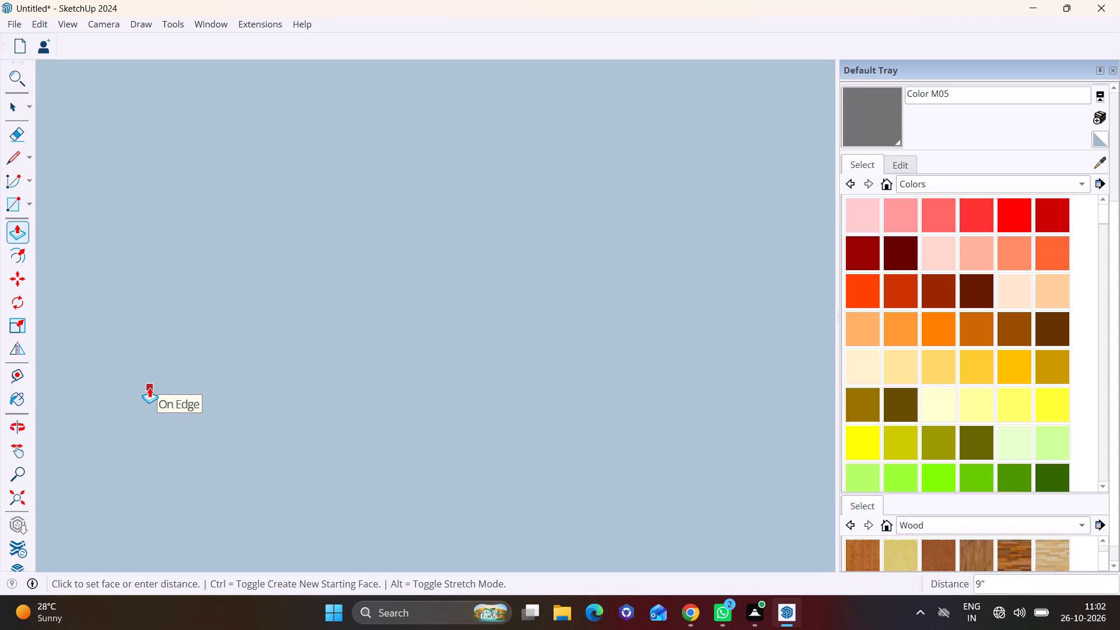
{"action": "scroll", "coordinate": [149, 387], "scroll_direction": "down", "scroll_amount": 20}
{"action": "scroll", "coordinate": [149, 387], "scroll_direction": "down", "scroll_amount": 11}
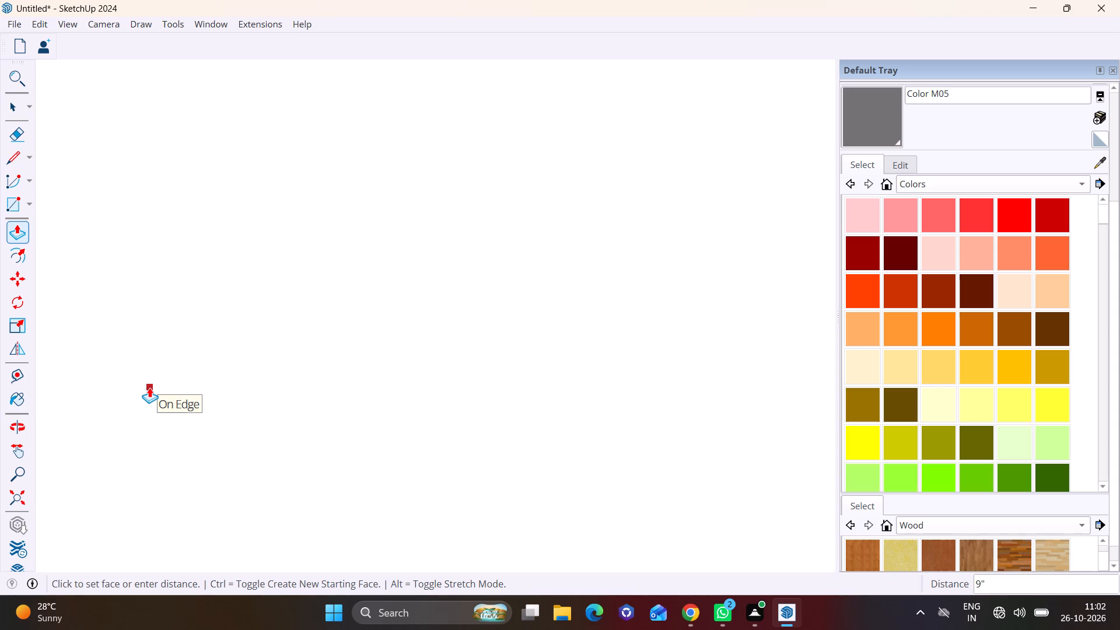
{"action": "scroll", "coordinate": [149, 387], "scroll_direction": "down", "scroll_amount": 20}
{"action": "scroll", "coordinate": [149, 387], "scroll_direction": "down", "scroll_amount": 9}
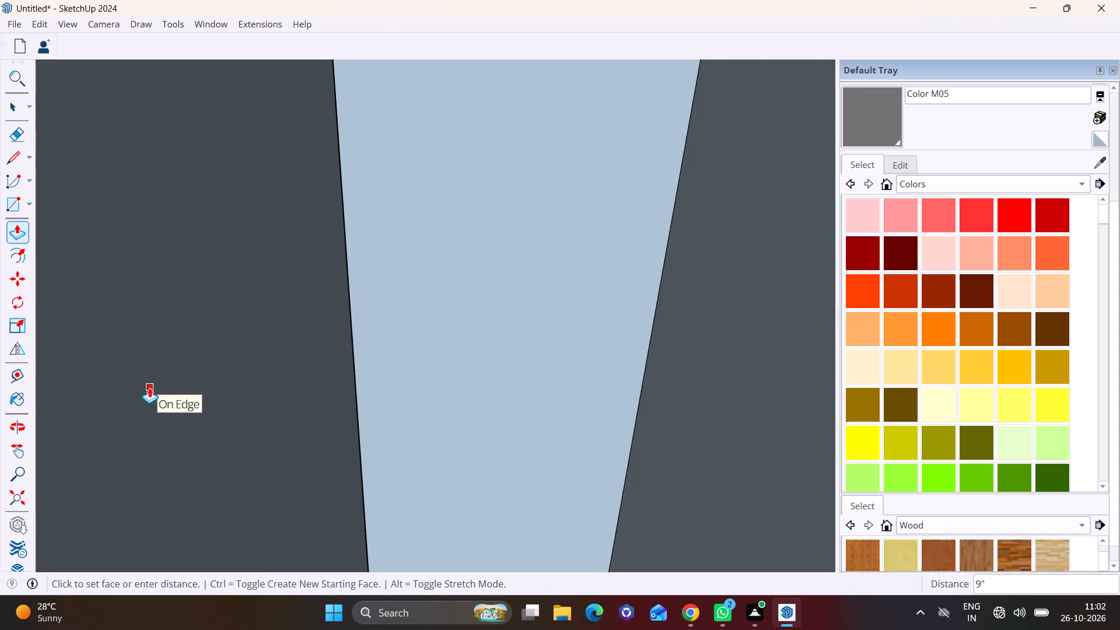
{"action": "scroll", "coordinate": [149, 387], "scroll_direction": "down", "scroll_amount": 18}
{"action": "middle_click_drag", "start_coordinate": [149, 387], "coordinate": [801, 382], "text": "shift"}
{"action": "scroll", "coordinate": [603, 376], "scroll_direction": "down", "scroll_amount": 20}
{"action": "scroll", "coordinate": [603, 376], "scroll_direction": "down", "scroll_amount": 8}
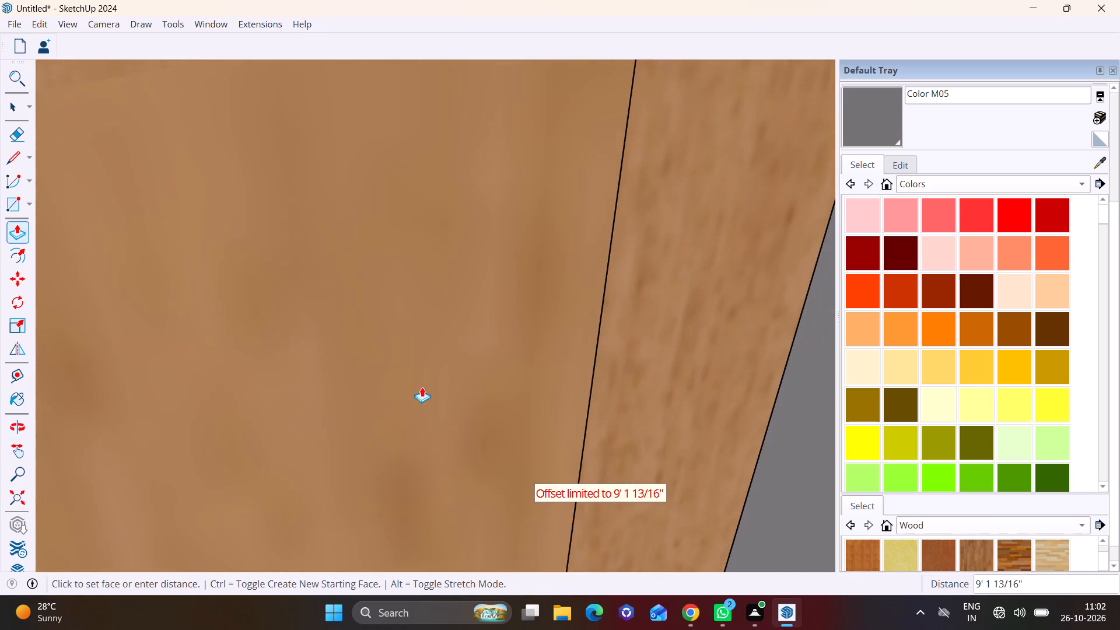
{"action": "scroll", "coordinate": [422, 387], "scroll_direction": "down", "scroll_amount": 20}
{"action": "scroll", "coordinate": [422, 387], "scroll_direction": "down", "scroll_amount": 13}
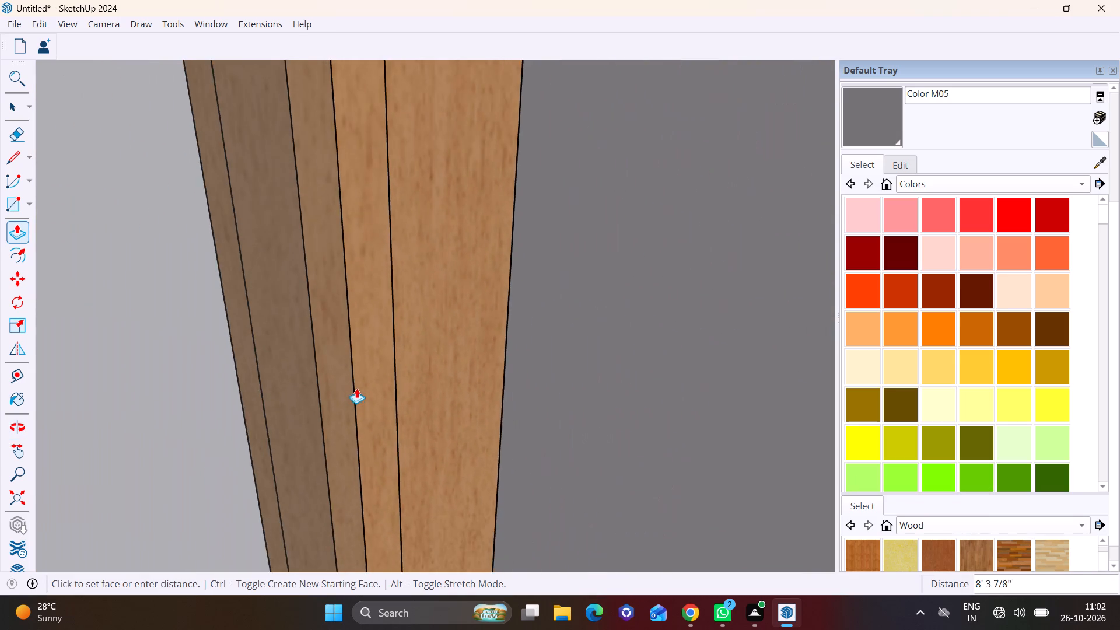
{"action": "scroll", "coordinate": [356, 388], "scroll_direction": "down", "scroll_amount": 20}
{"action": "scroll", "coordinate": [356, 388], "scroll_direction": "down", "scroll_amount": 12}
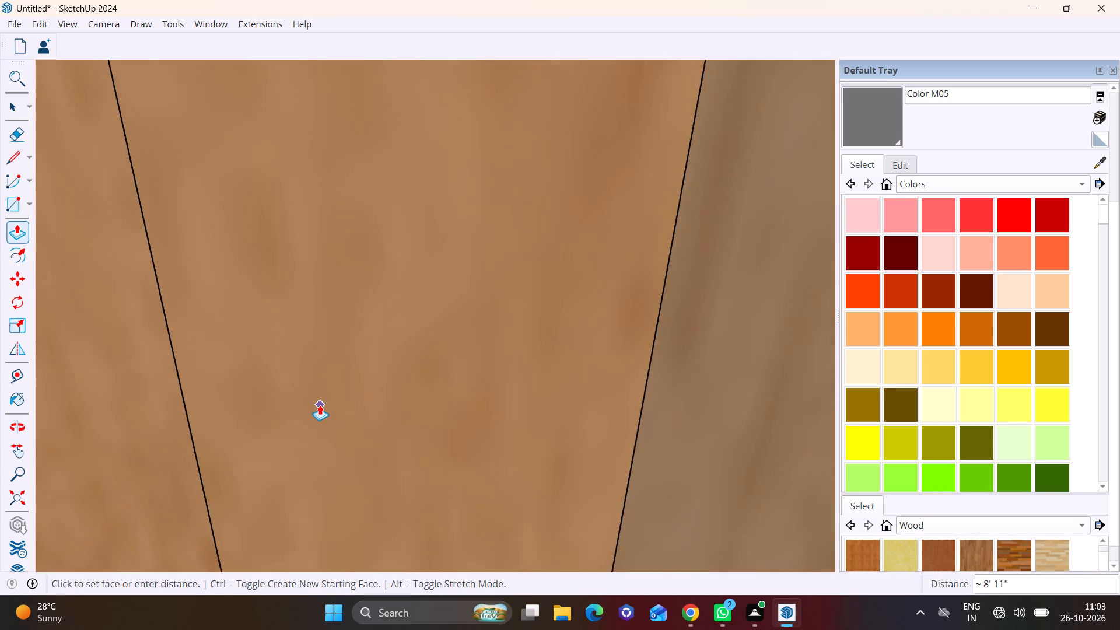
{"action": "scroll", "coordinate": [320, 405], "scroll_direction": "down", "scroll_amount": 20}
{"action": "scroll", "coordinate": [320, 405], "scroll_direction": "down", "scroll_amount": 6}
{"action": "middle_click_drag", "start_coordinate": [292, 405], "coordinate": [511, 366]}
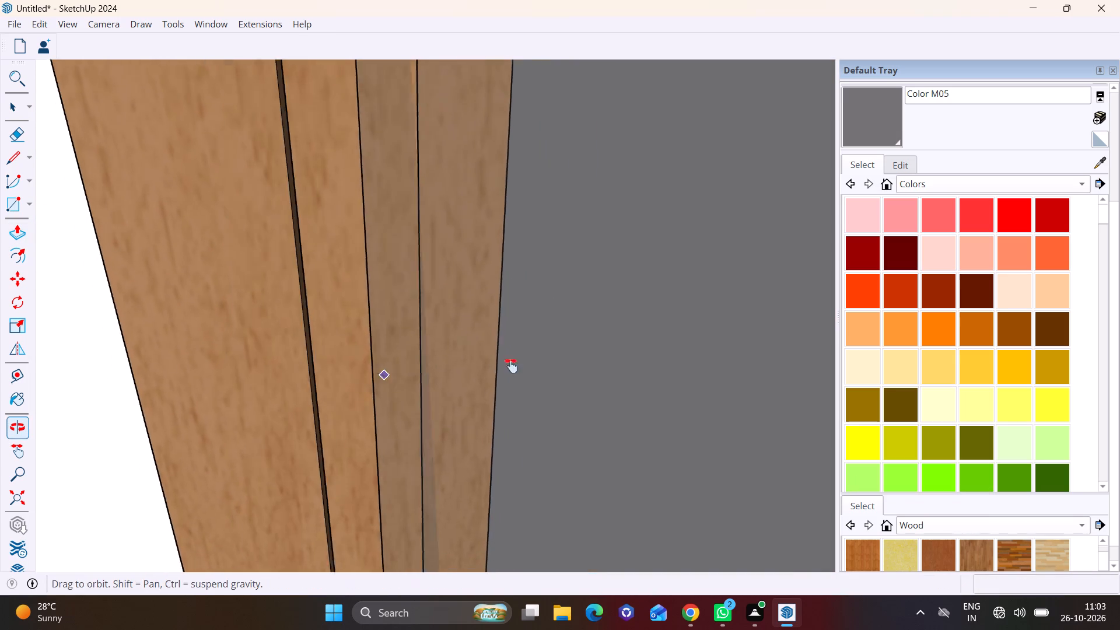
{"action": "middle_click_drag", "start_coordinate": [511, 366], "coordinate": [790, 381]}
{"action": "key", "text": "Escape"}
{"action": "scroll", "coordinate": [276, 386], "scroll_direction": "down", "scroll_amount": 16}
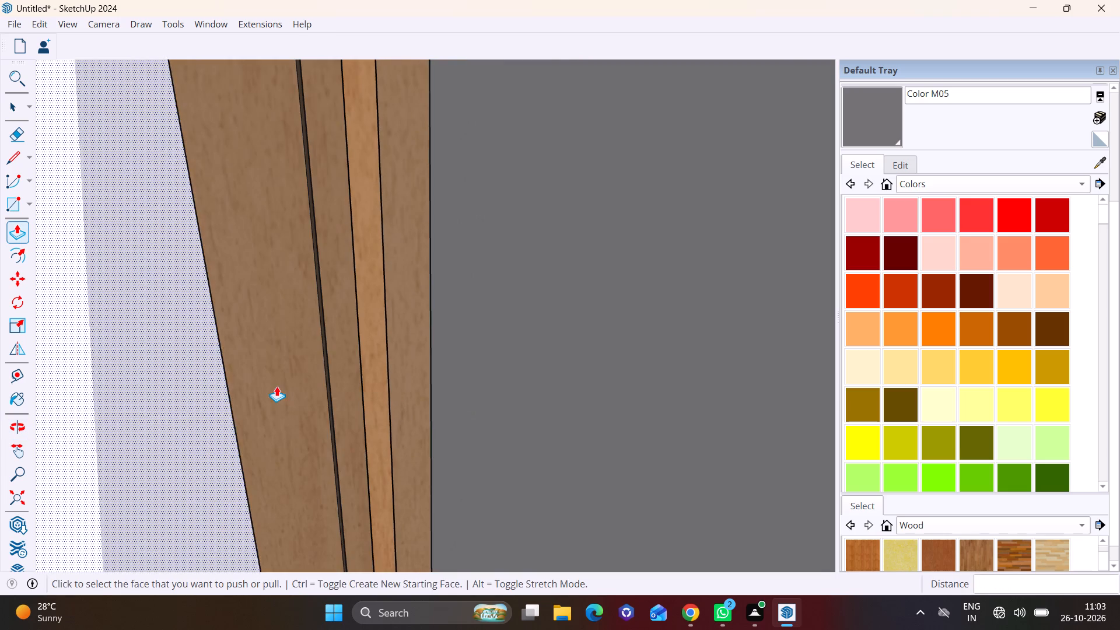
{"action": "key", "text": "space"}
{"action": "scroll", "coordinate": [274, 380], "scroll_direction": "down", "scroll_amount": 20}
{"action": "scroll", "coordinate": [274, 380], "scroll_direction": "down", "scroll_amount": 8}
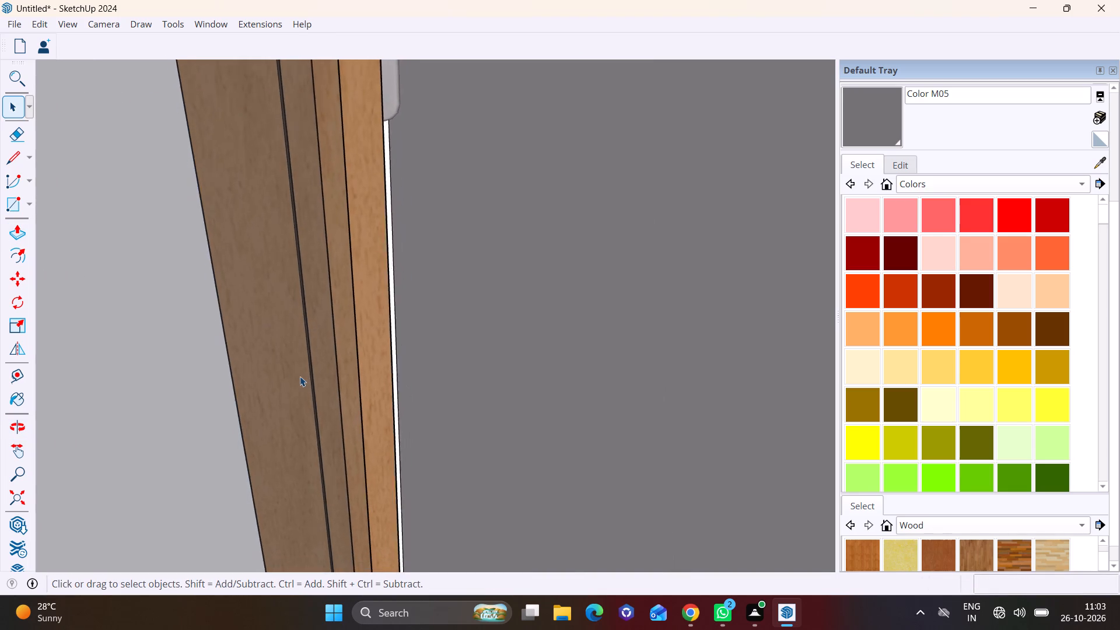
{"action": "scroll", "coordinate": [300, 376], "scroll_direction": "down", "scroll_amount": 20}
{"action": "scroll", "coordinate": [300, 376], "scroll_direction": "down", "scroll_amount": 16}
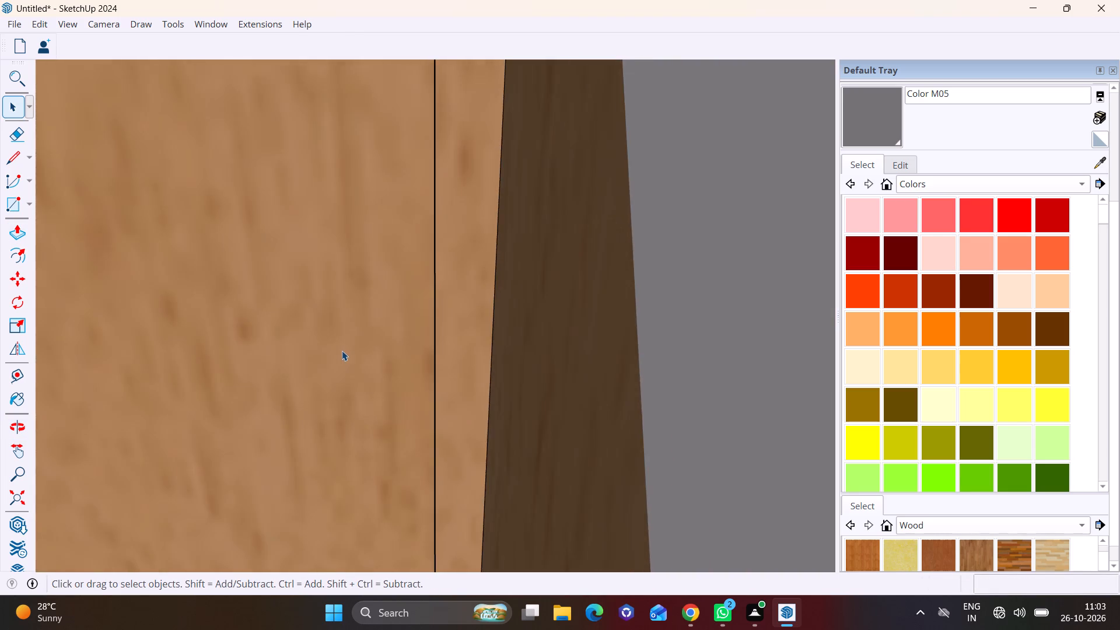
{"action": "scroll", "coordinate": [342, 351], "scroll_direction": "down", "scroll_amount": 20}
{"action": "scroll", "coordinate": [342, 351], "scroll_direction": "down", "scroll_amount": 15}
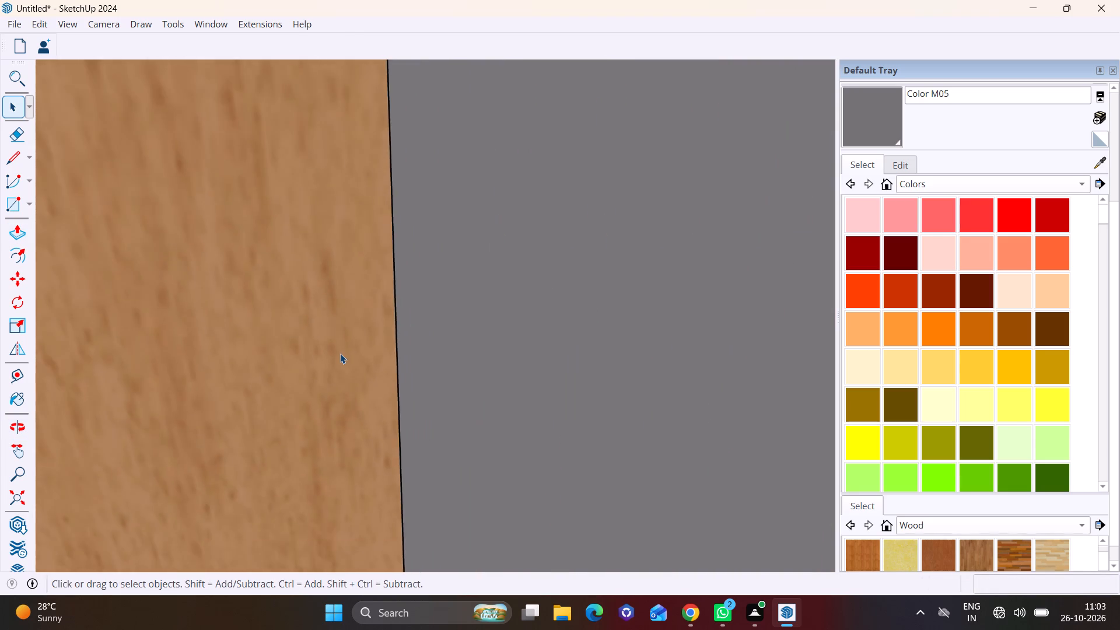
Push/Pull the parapet block's narrow inner face, along the opening's floor edge, about 9 3/4" outward into the block.
{"action": "scroll", "coordinate": [340, 353], "scroll_direction": "down", "scroll_amount": 19}
{"action": "middle_click_drag", "start_coordinate": [334, 354], "coordinate": [701, 295]}
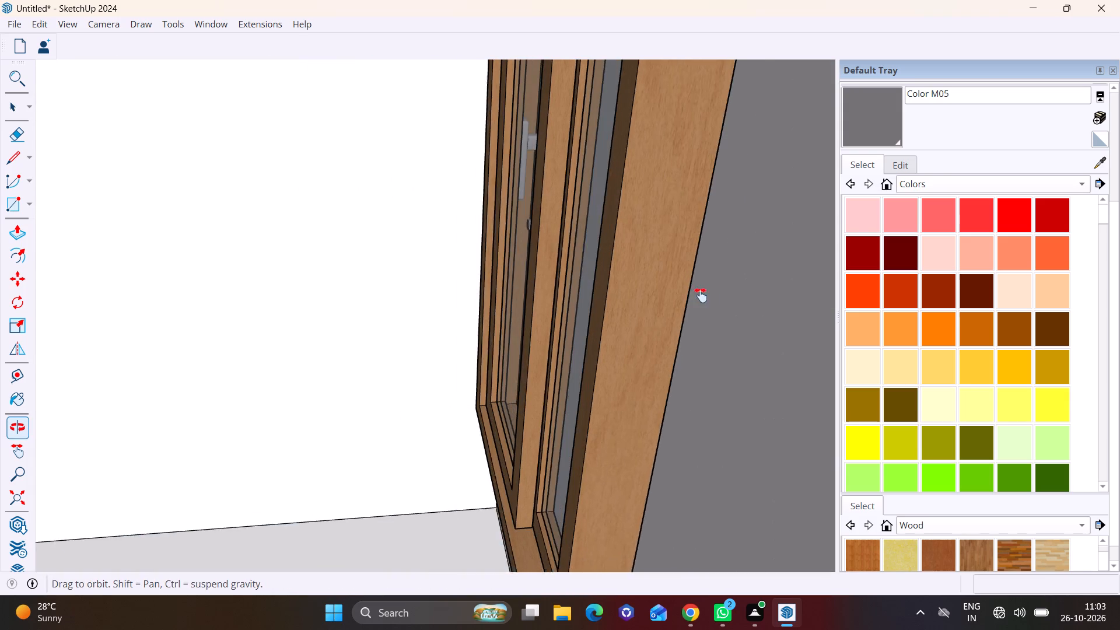
{"action": "middle_click_drag", "start_coordinate": [701, 295], "coordinate": [712, 295]}
{"action": "scroll", "coordinate": [576, 341], "scroll_direction": "down", "scroll_amount": 20}
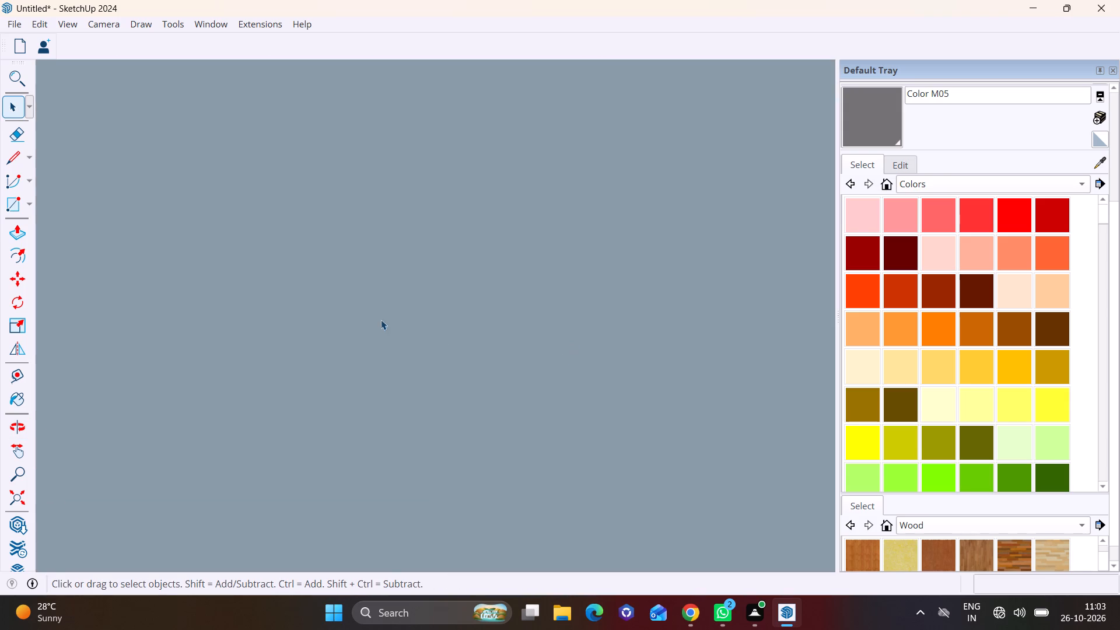
{"action": "scroll", "coordinate": [381, 320], "scroll_direction": "down", "scroll_amount": 20}
{"action": "scroll", "coordinate": [381, 320], "scroll_direction": "down", "scroll_amount": 15}
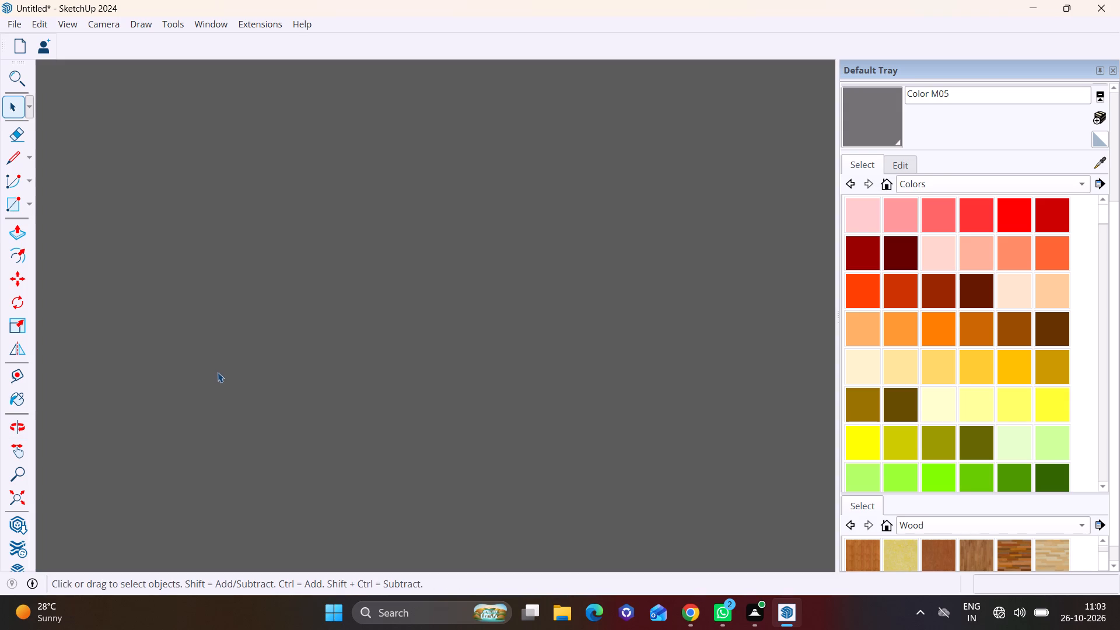
{"action": "scroll", "coordinate": [218, 372], "scroll_direction": "down", "scroll_amount": 20}
{"action": "scroll", "coordinate": [218, 372], "scroll_direction": "down", "scroll_amount": 15}
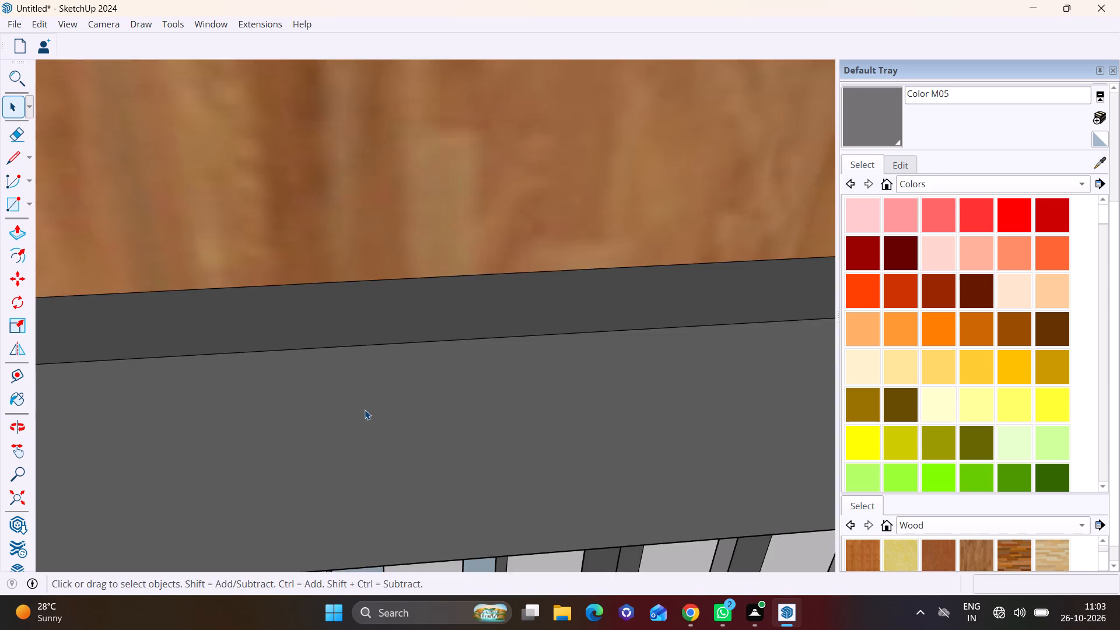
{"action": "scroll", "coordinate": [365, 409], "scroll_direction": "down", "scroll_amount": 15}
{"action": "middle_click_drag", "start_coordinate": [366, 437], "coordinate": [507, 204]}
{"action": "scroll", "coordinate": [428, 413], "scroll_direction": "down", "scroll_amount": 7}
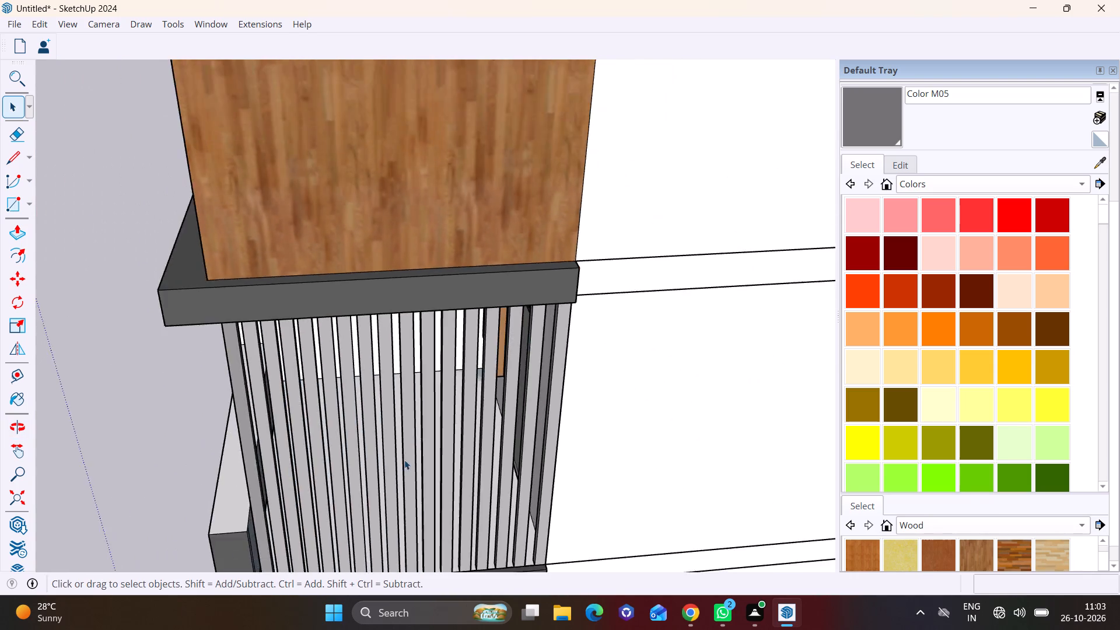
{"action": "scroll", "coordinate": [404, 460], "scroll_direction": "down", "scroll_amount": 7}
{"action": "middle_click_drag", "start_coordinate": [390, 444], "coordinate": [640, 365], "text": "shift"}
{"action": "middle_click_drag", "start_coordinate": [556, 346], "coordinate": [755, 310]}
{"action": "scroll", "coordinate": [405, 331], "scroll_direction": "up", "scroll_amount": 4}
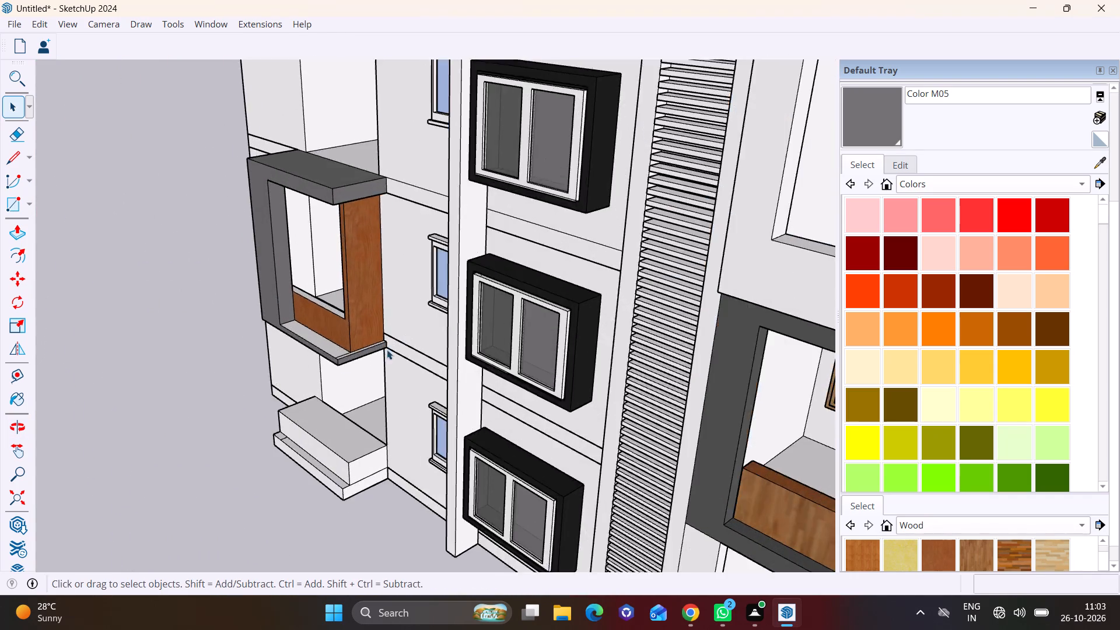
{"action": "scroll", "coordinate": [387, 349], "scroll_direction": "up", "scroll_amount": 8}
{"action": "middle_click_drag", "start_coordinate": [336, 430], "coordinate": [261, 447]}
{"action": "scroll", "coordinate": [339, 424], "scroll_direction": "up", "scroll_amount": 8}
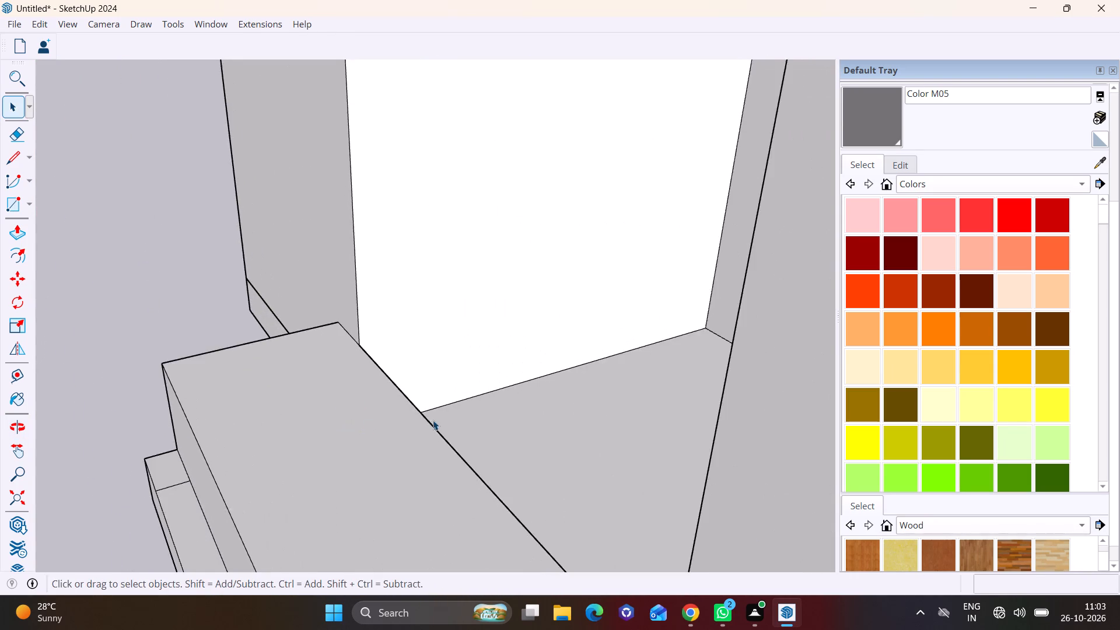
{"action": "middle_click_drag", "start_coordinate": [433, 420], "coordinate": [354, 448]}
{"action": "scroll", "coordinate": [352, 438], "scroll_direction": "up", "scroll_amount": 7}
{"action": "middle_click_drag", "start_coordinate": [355, 430], "coordinate": [337, 432]}
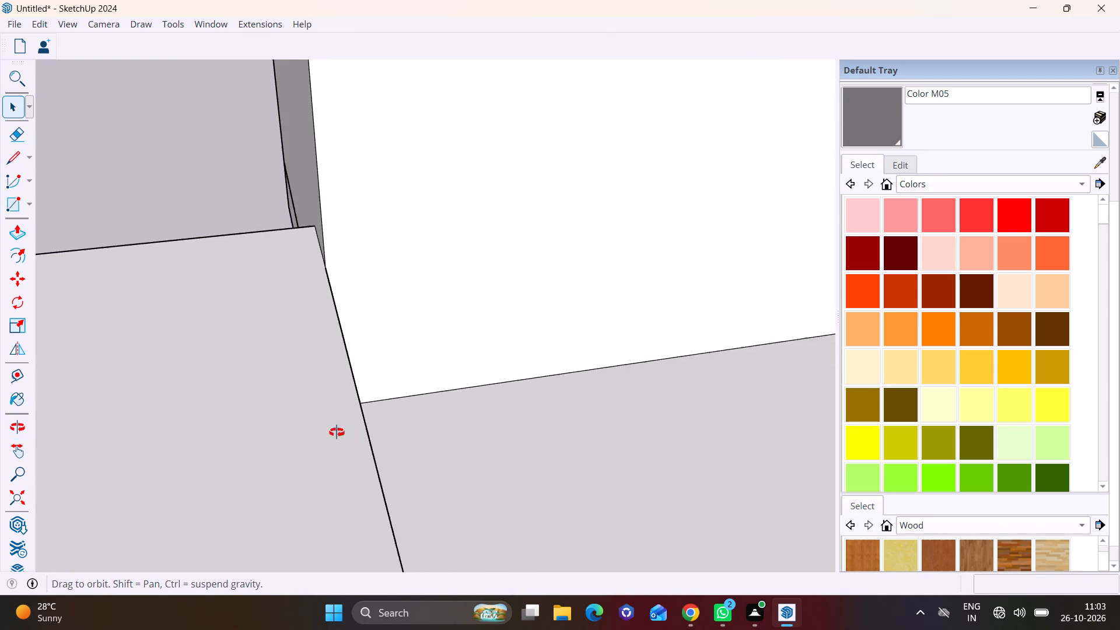
{"action": "middle_click_drag", "start_coordinate": [337, 432], "coordinate": [310, 436]}
{"action": "left_click", "coordinate": [317, 429]}
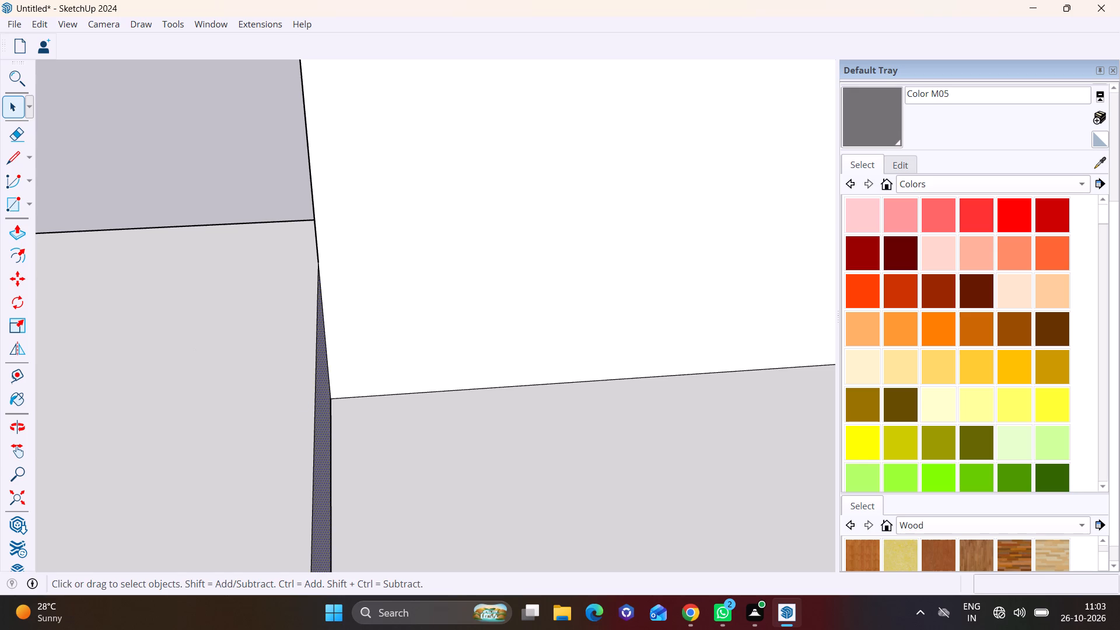
{"action": "left_click", "coordinate": [10, 232]}
{"action": "left_click", "coordinate": [323, 419]}
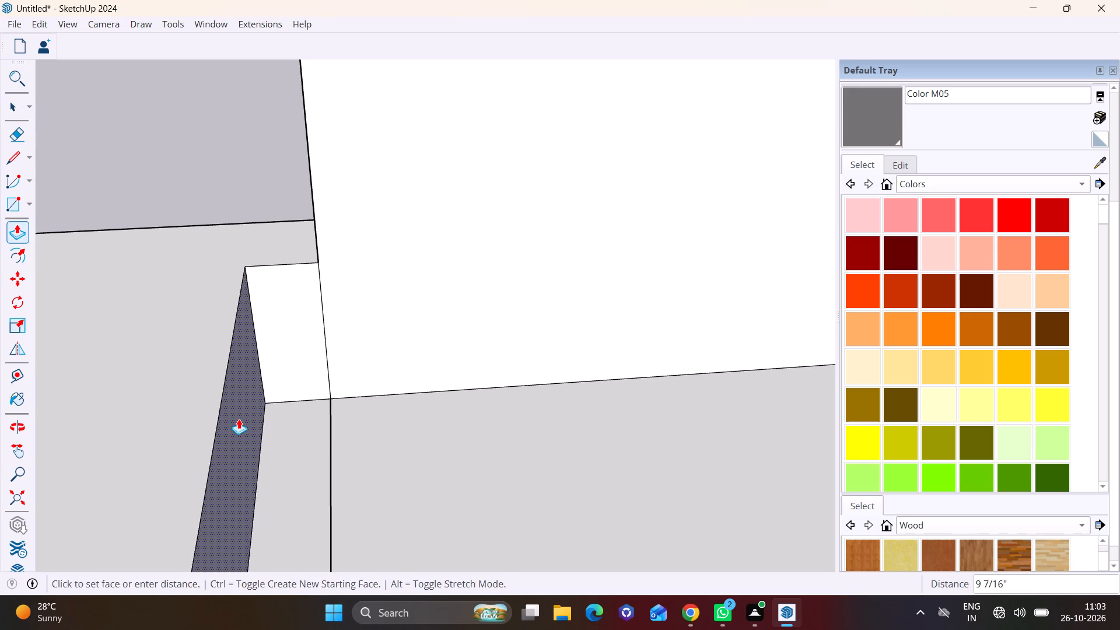
{"action": "left_click", "coordinate": [239, 419]}
{"action": "scroll", "coordinate": [239, 419], "scroll_direction": "down", "scroll_amount": 4}
{"action": "scroll", "coordinate": [127, 414], "scroll_direction": "down", "scroll_amount": 13}
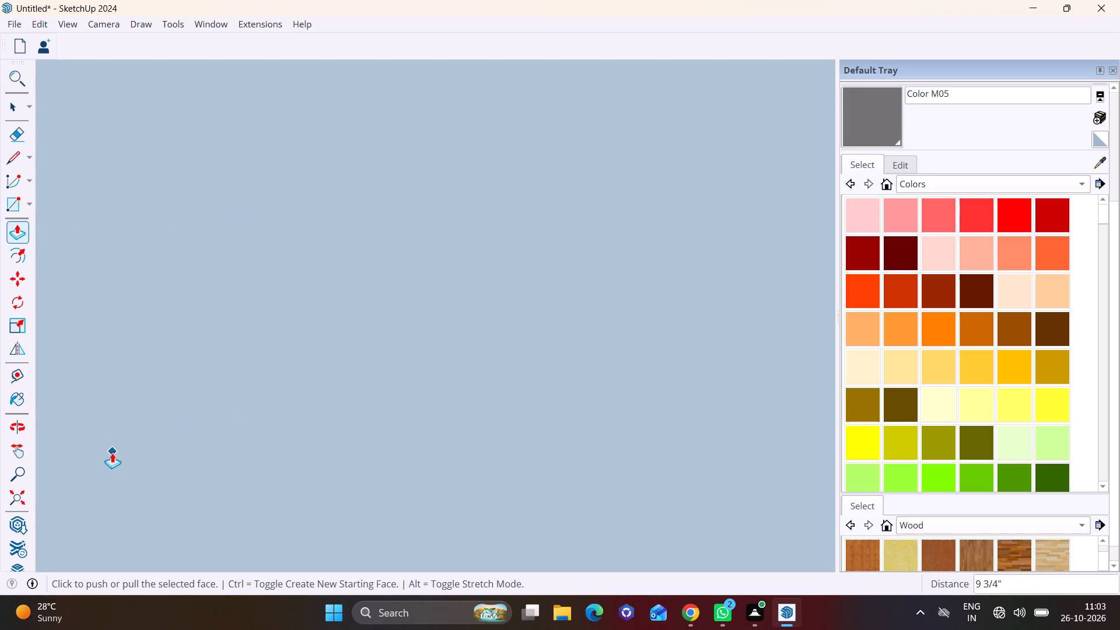
{"action": "key", "text": "v"}
{"action": "type", "text": "V"}
{"action": "key", "text": "space"}
Push/Pull the recessed inner face about 2' 9/16" further outward, leaving a thin front parapet wall.
{"action": "scroll", "coordinate": [109, 453], "scroll_direction": "down", "scroll_amount": 12}
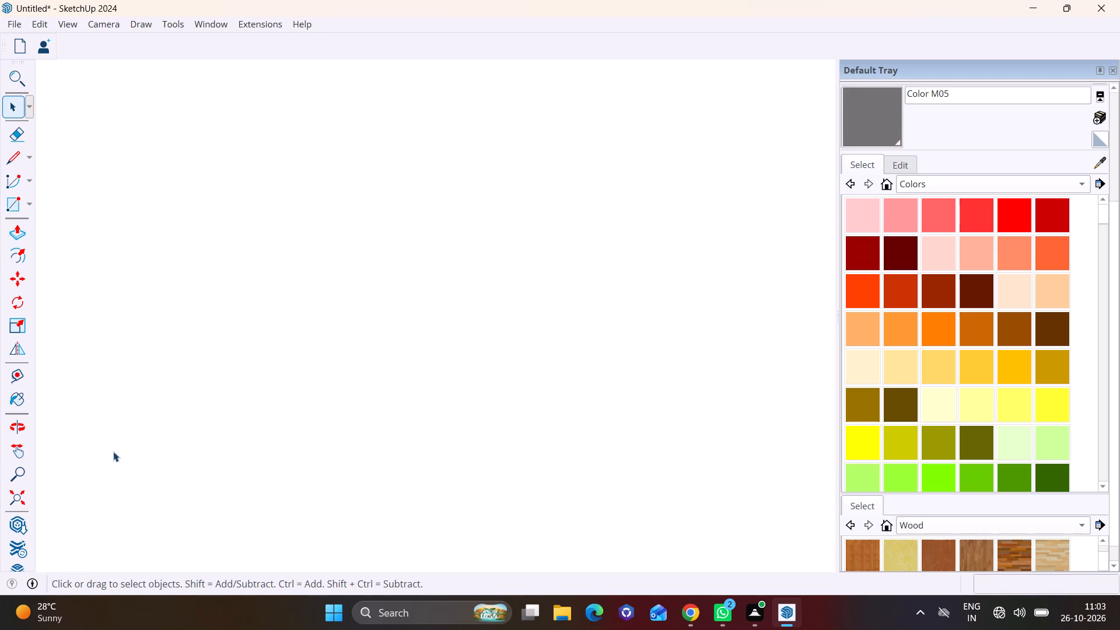
{"action": "scroll", "coordinate": [113, 452], "scroll_direction": "down", "scroll_amount": 16}
{"action": "middle_click_drag", "start_coordinate": [135, 432], "coordinate": [632, 423], "text": "shift"}
{"action": "scroll", "coordinate": [507, 397], "scroll_direction": "down", "scroll_amount": 8}
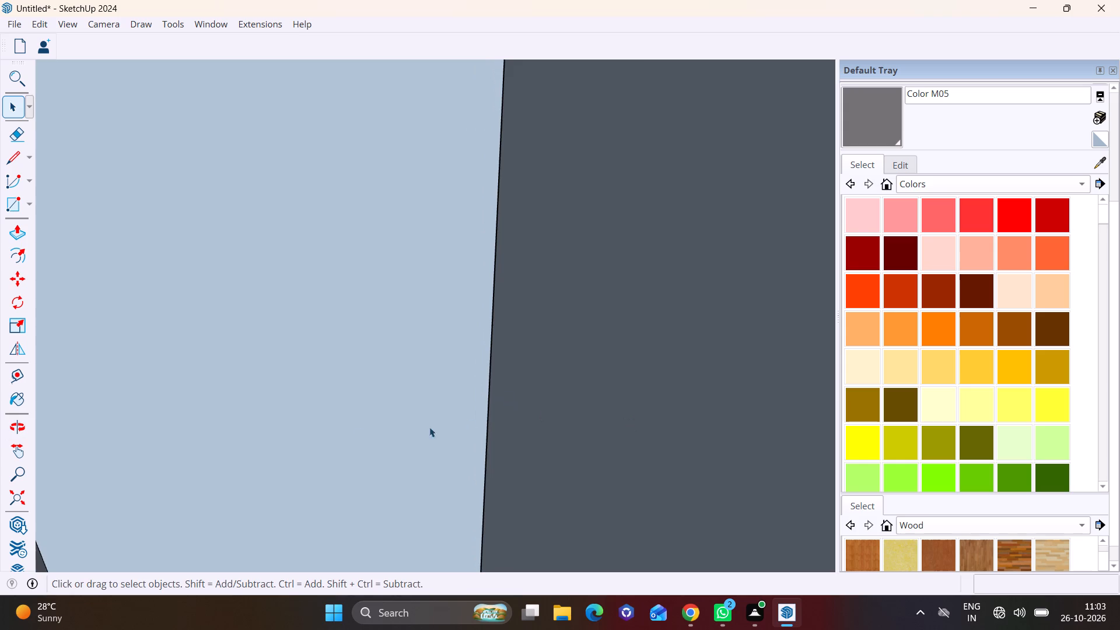
{"action": "scroll", "coordinate": [429, 427], "scroll_direction": "down", "scroll_amount": 4}
{"action": "middle_click_drag", "start_coordinate": [201, 402], "coordinate": [572, 332]}
{"action": "scroll", "coordinate": [394, 356], "scroll_direction": "down", "scroll_amount": 5}
{"action": "middle_click_drag", "start_coordinate": [340, 363], "coordinate": [437, 301]}
{"action": "scroll", "coordinate": [413, 372], "scroll_direction": "up", "scroll_amount": 4}
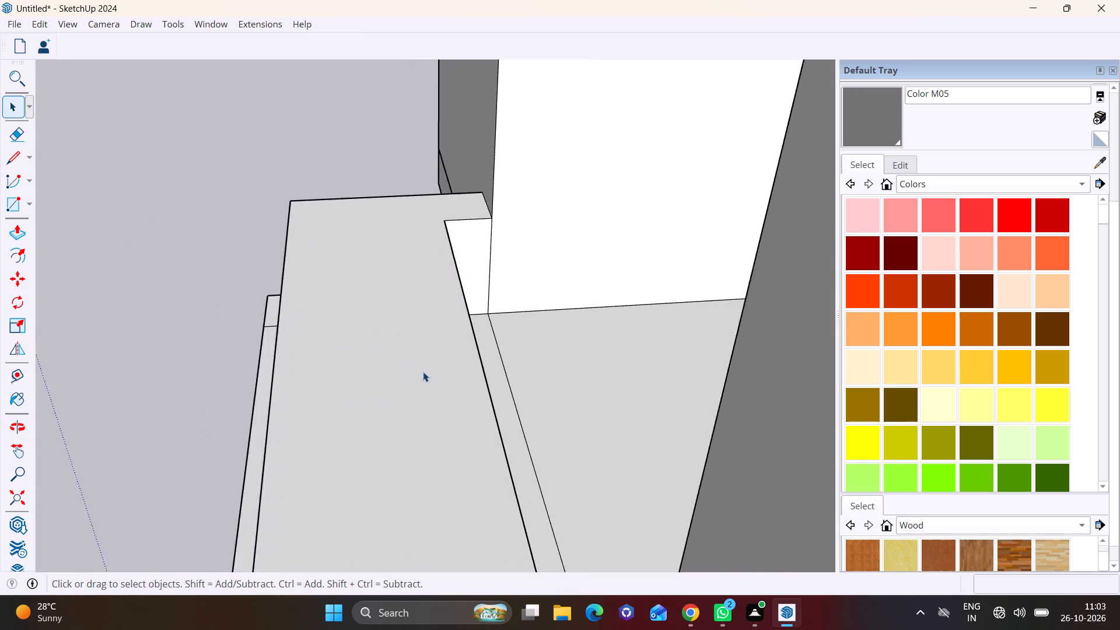
{"action": "scroll", "coordinate": [423, 372], "scroll_direction": "up", "scroll_amount": 2}
{"action": "middle_click_drag", "start_coordinate": [428, 375], "coordinate": [372, 384]}
{"action": "scroll", "coordinate": [426, 371], "scroll_direction": "up", "scroll_amount": 4}
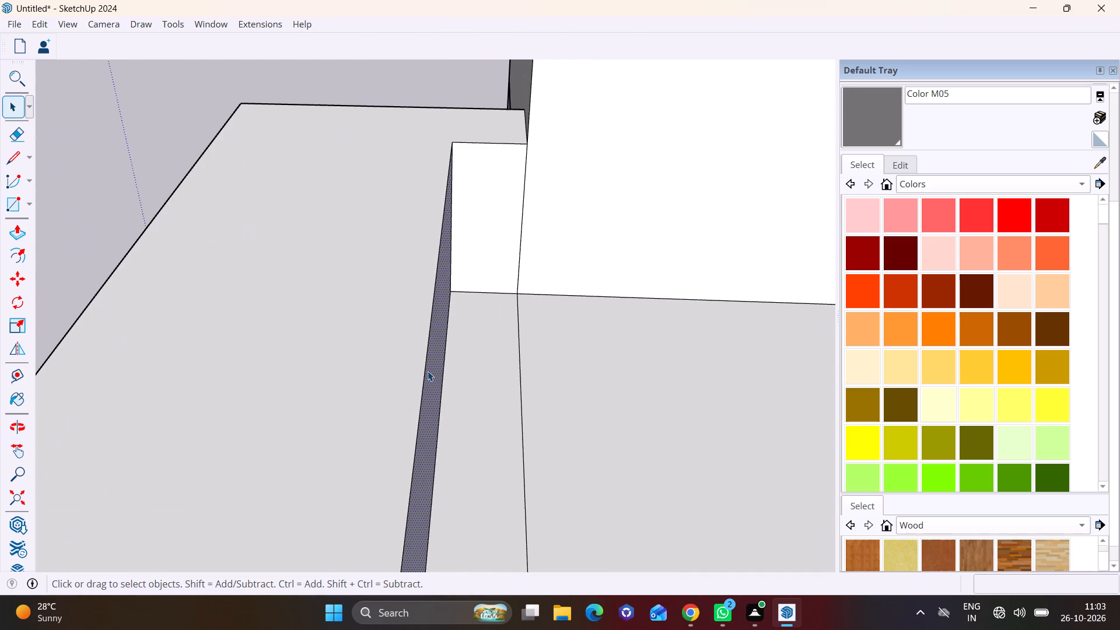
{"action": "left_click", "coordinate": [432, 367]}
{"action": "left_click", "coordinate": [22, 227]}
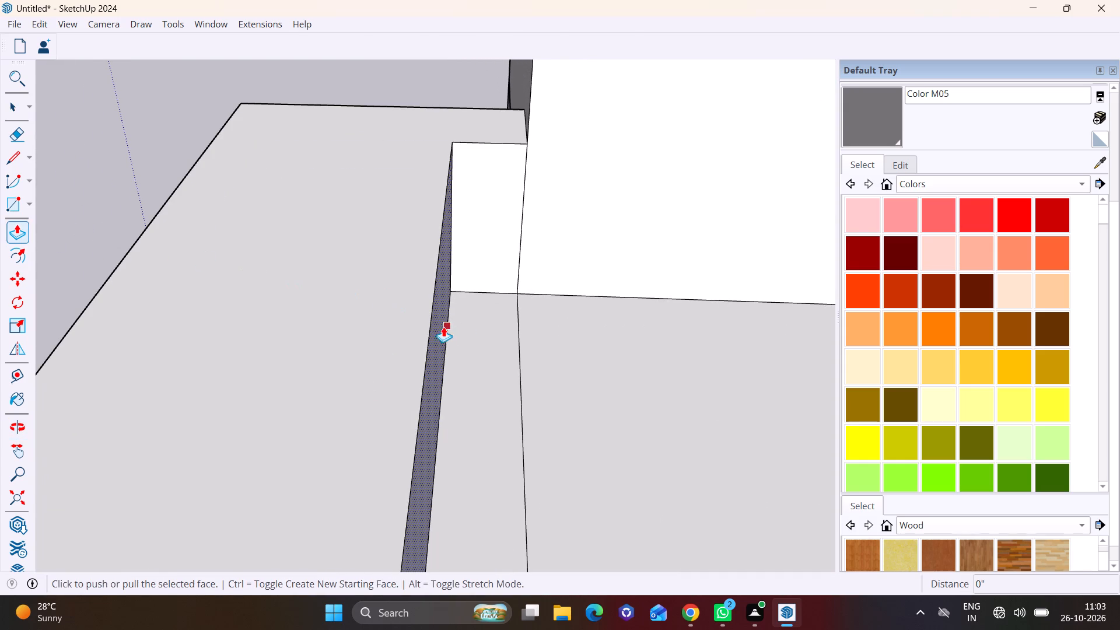
{"action": "left_click", "coordinate": [442, 327]}
{"action": "left_click", "coordinate": [237, 290]}
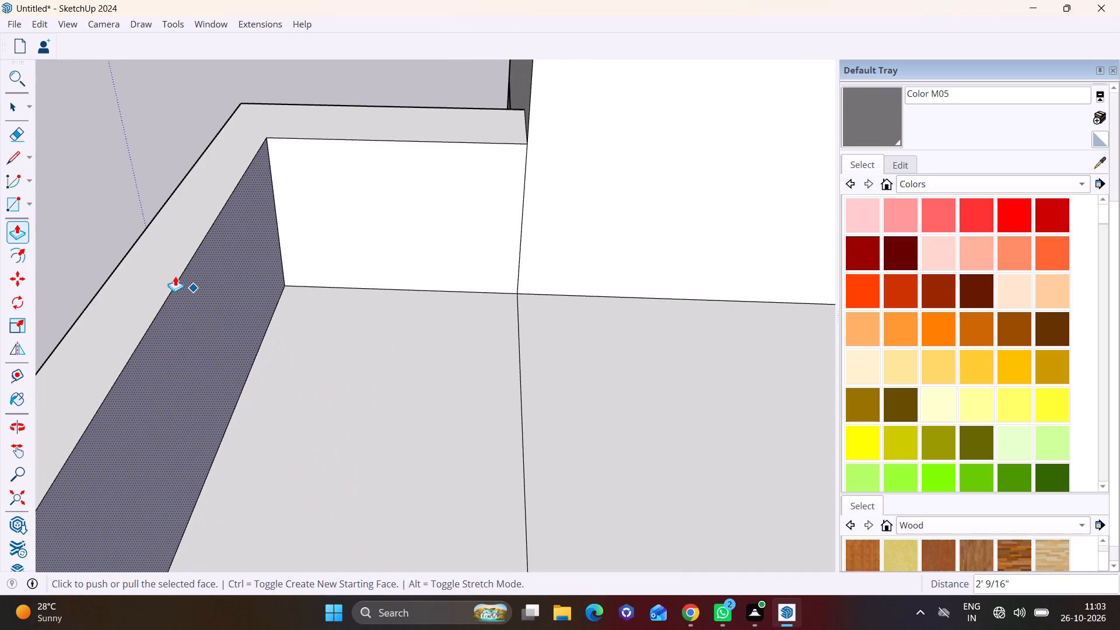
{"action": "key", "text": "space"}
{"action": "left_click", "coordinate": [131, 210]}
Delete the two overlapping faces closing the hollowed parapet's end beside the small ground-floor window.
{"action": "scroll", "coordinate": [132, 289], "scroll_direction": "down", "scroll_amount": 20}
{"action": "scroll", "coordinate": [132, 289], "scroll_direction": "down", "scroll_amount": 4}
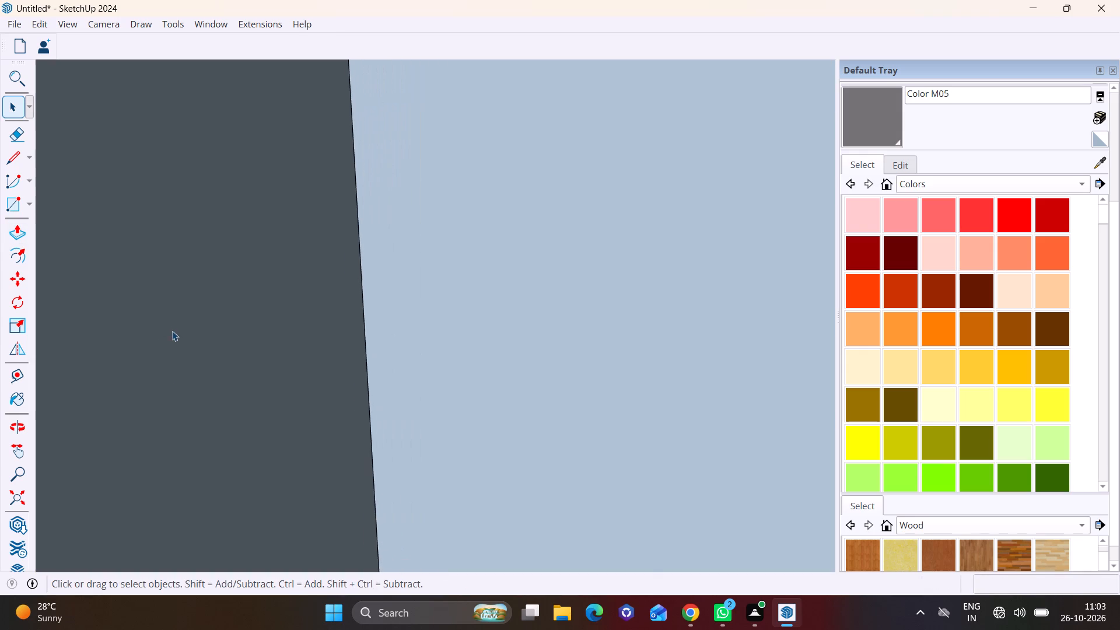
{"action": "scroll", "coordinate": [172, 331], "scroll_direction": "down", "scroll_amount": 20}
{"action": "scroll", "coordinate": [172, 331], "scroll_direction": "down", "scroll_amount": 19}
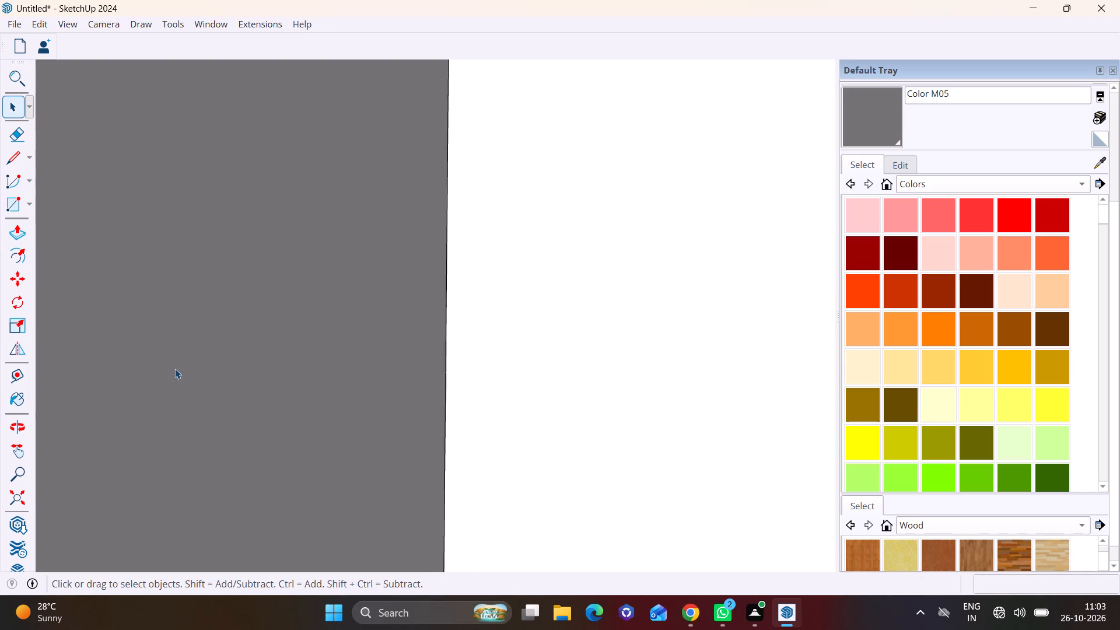
{"action": "scroll", "coordinate": [175, 369], "scroll_direction": "down", "scroll_amount": 20}
{"action": "scroll", "coordinate": [175, 369], "scroll_direction": "down", "scroll_amount": 9}
{"action": "middle_click_drag", "start_coordinate": [183, 371], "coordinate": [843, 387], "text": "shift"}
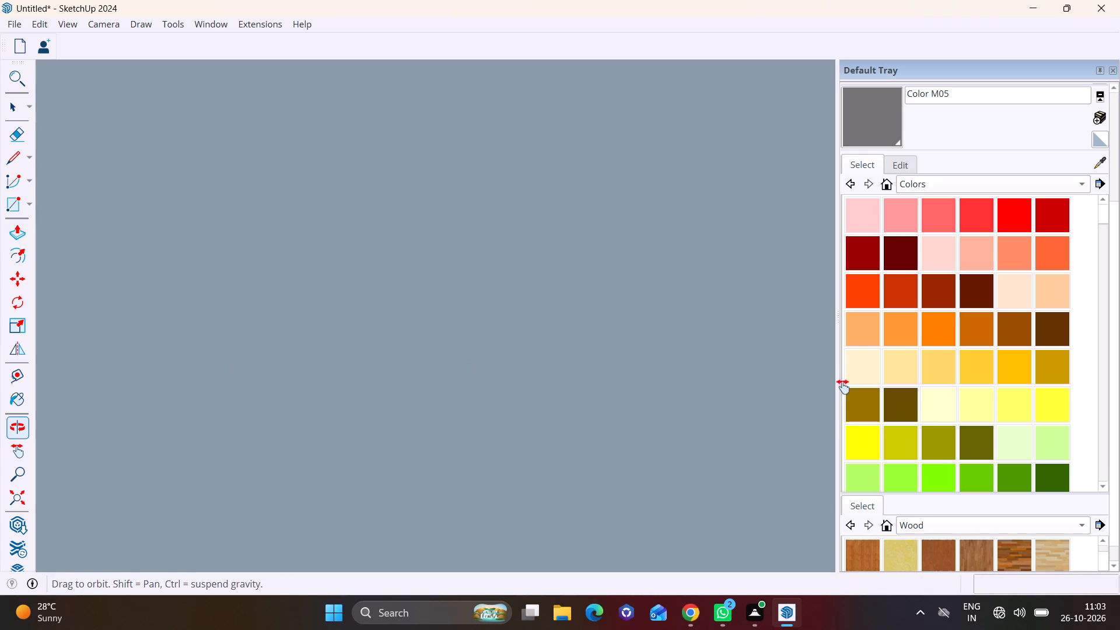
{"action": "middle_click_drag", "start_coordinate": [843, 387], "coordinate": [847, 390], "text": "shift"}
{"action": "scroll", "coordinate": [330, 342], "scroll_direction": "down", "scroll_amount": 20}
{"action": "scroll", "coordinate": [330, 342], "scroll_direction": "down", "scroll_amount": 3}
{"action": "middle_click_drag", "start_coordinate": [256, 359], "coordinate": [604, 337], "text": "shift"}
{"action": "scroll", "coordinate": [316, 323], "scroll_direction": "down", "scroll_amount": 20}
{"action": "scroll", "coordinate": [316, 323], "scroll_direction": "down", "scroll_amount": 8}
{"action": "middle_click_drag", "start_coordinate": [268, 338], "coordinate": [477, 342], "text": "shift"}
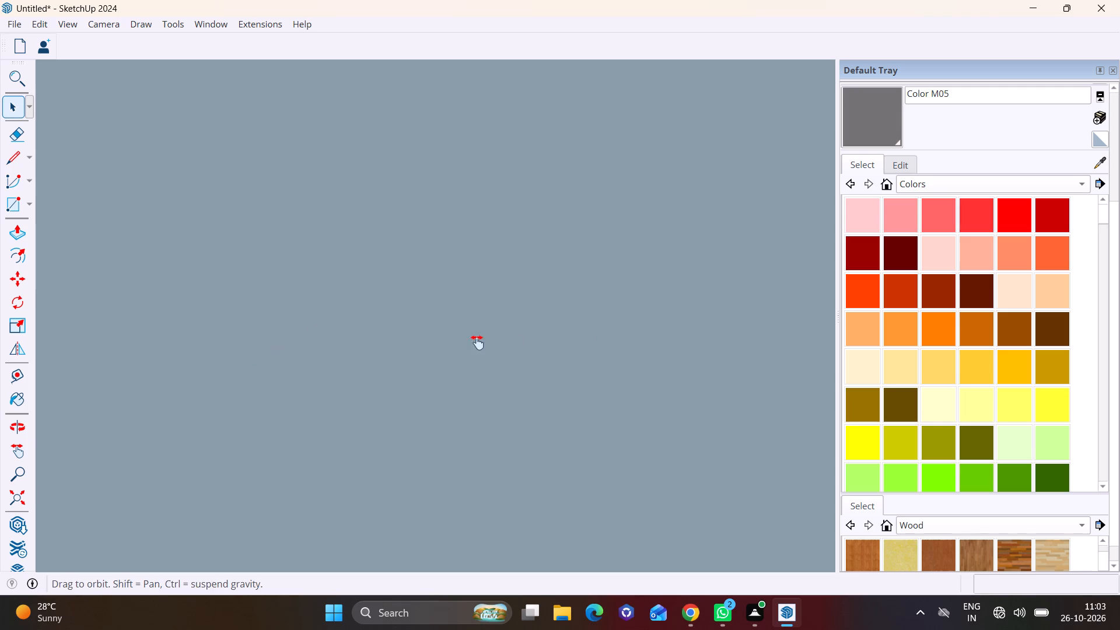
{"action": "middle_click_drag", "start_coordinate": [477, 342], "coordinate": [529, 344], "text": "shift"}
{"action": "scroll", "coordinate": [251, 324], "scroll_direction": "down", "scroll_amount": 20}
{"action": "scroll", "coordinate": [251, 324], "scroll_direction": "down", "scroll_amount": 8}
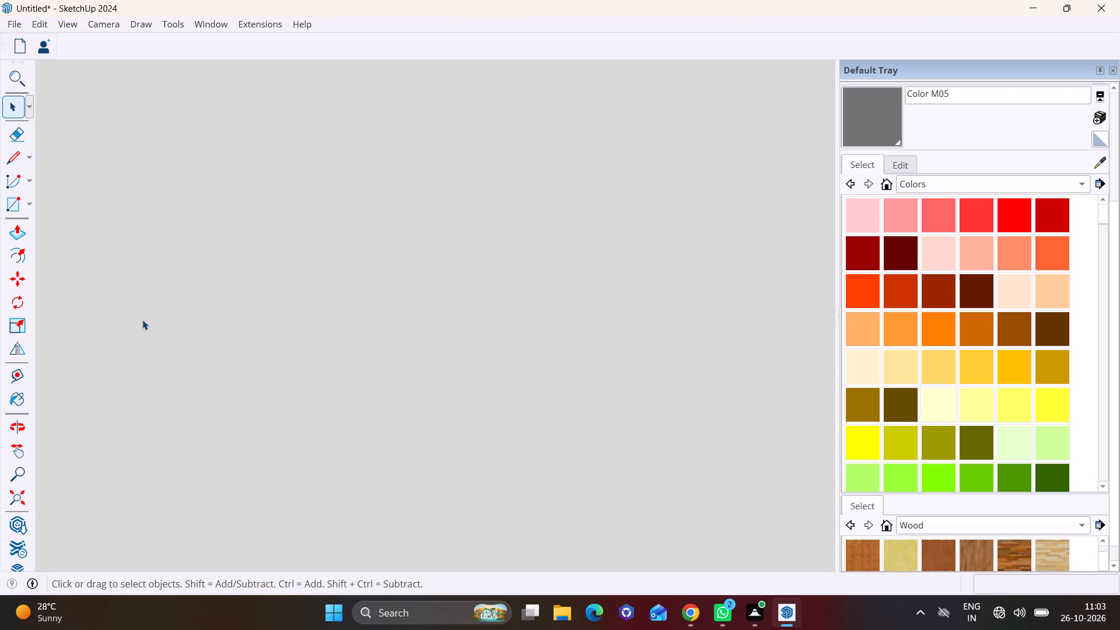
{"action": "scroll", "coordinate": [142, 320], "scroll_direction": "down", "scroll_amount": 20}
{"action": "scroll", "coordinate": [142, 320], "scroll_direction": "down", "scroll_amount": 16}
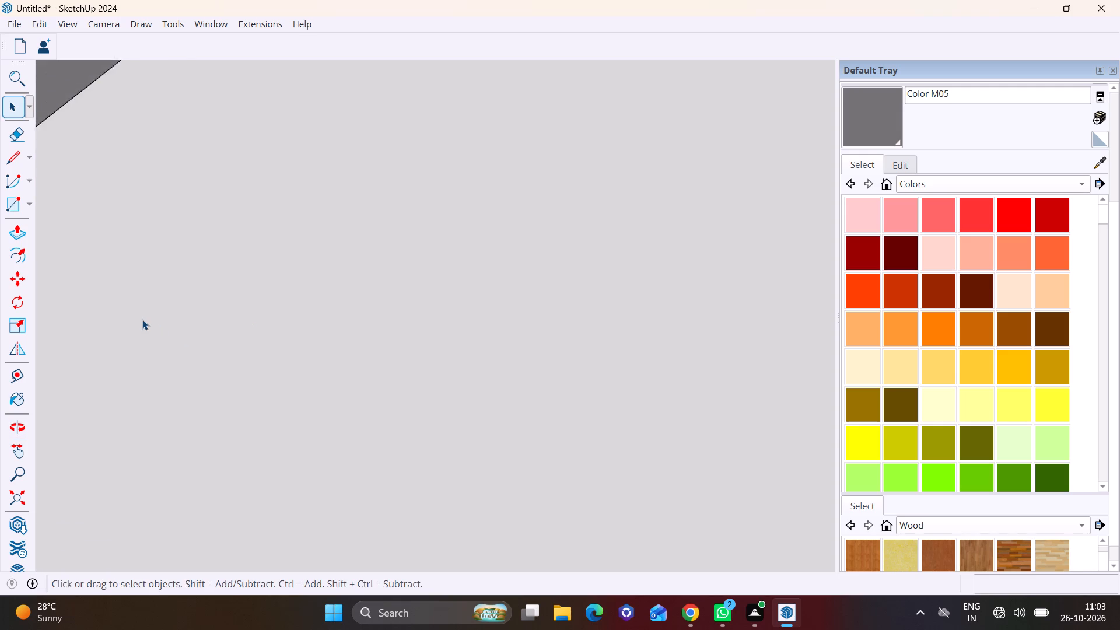
{"action": "scroll", "coordinate": [142, 320], "scroll_direction": "down", "scroll_amount": 20}
{"action": "scroll", "coordinate": [142, 320], "scroll_direction": "down", "scroll_amount": 15}
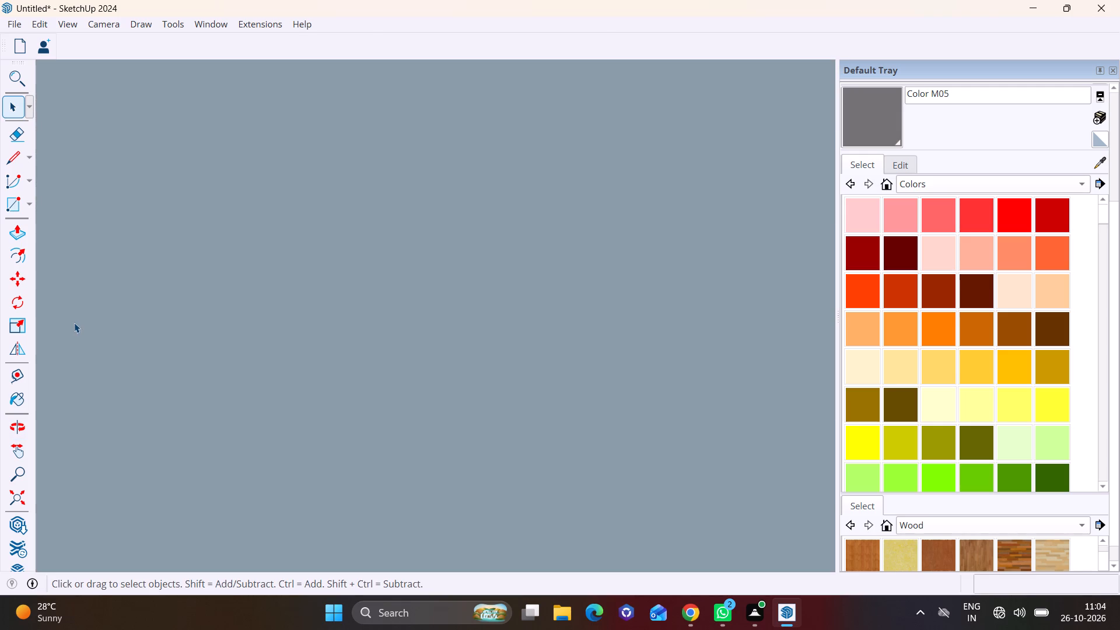
{"action": "scroll", "coordinate": [74, 323], "scroll_direction": "down", "scroll_amount": 20}
{"action": "scroll", "coordinate": [74, 323], "scroll_direction": "down", "scroll_amount": 15}
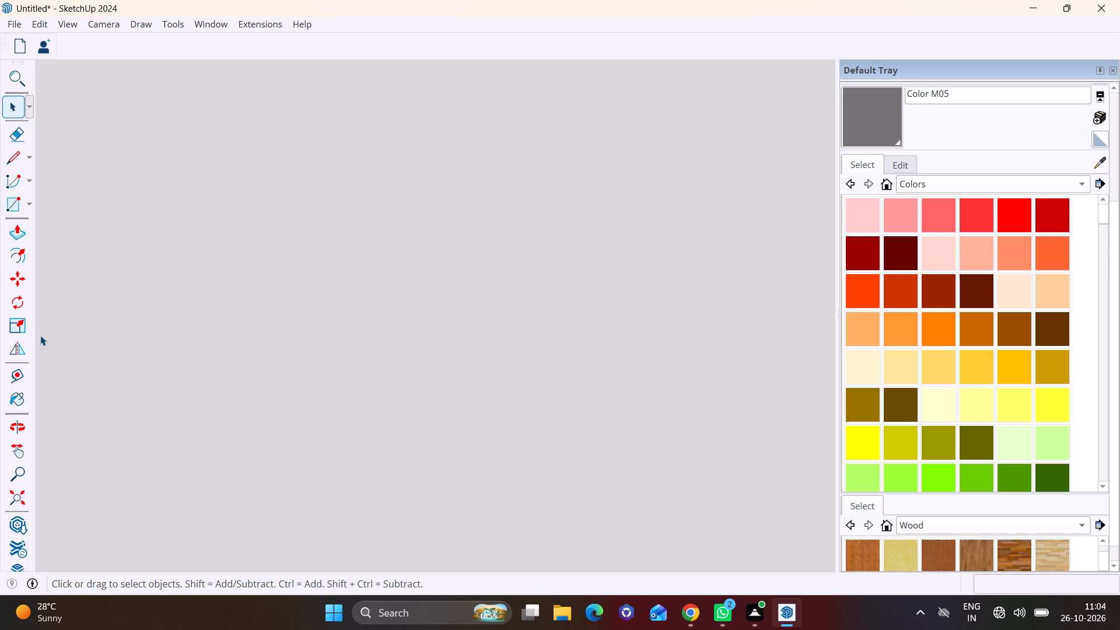
{"action": "scroll", "coordinate": [40, 335], "scroll_direction": "down", "scroll_amount": 20}
{"action": "scroll", "coordinate": [40, 335], "scroll_direction": "down", "scroll_amount": 11}
{"action": "scroll", "coordinate": [44, 331], "scroll_direction": "up", "scroll_amount": 1}
{"action": "scroll", "coordinate": [45, 330], "scroll_direction": "down", "scroll_amount": 3}
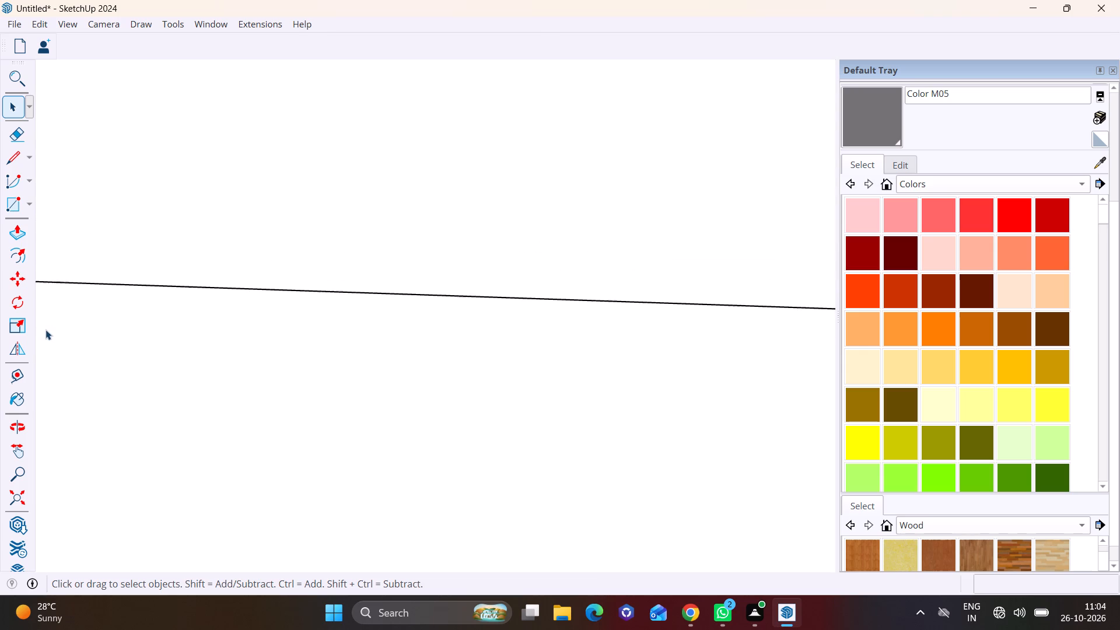
{"action": "scroll", "coordinate": [45, 330], "scroll_direction": "down", "scroll_amount": 20}
{"action": "scroll", "coordinate": [45, 330], "scroll_direction": "down", "scroll_amount": 3}
{"action": "scroll", "coordinate": [230, 326], "scroll_direction": "up", "scroll_amount": 2}
{"action": "scroll", "coordinate": [230, 326], "scroll_direction": "down", "scroll_amount": 12}
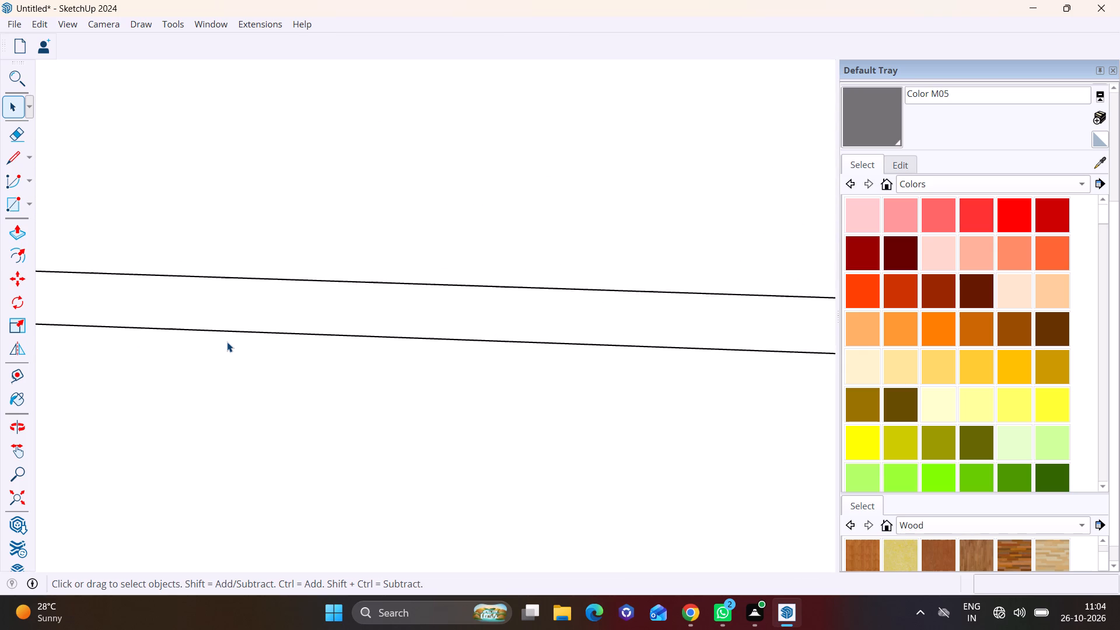
{"action": "scroll", "coordinate": [227, 342], "scroll_direction": "down", "scroll_amount": 17}
{"action": "middle_click_drag", "start_coordinate": [179, 346], "coordinate": [731, 202]}
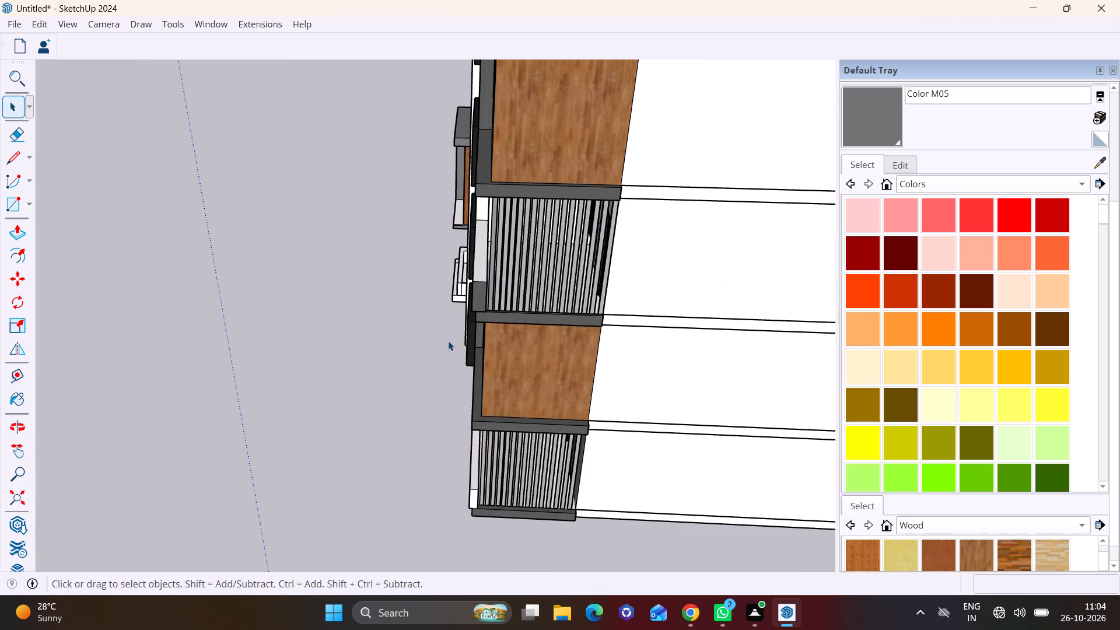
{"action": "middle_click_drag", "start_coordinate": [389, 362], "coordinate": [426, 362], "text": "shift"}
{"action": "middle_click_drag", "start_coordinate": [489, 344], "coordinate": [733, 356]}
{"action": "scroll", "coordinate": [361, 243], "scroll_direction": "up", "scroll_amount": 11}
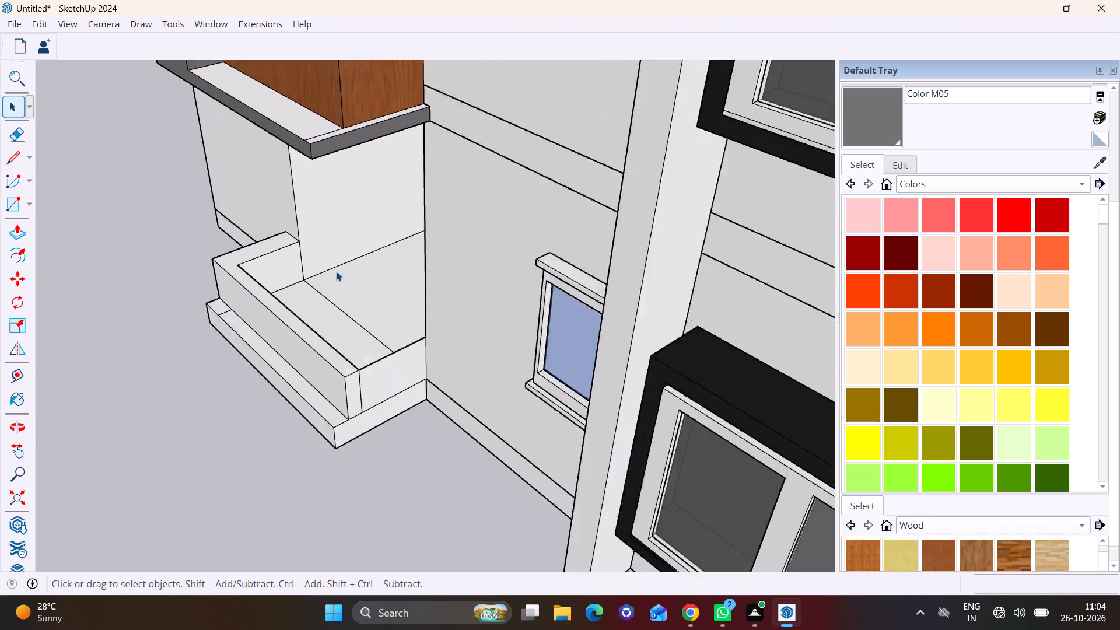
{"action": "scroll", "coordinate": [336, 271], "scroll_direction": "up", "scroll_amount": 2}
{"action": "middle_click_drag", "start_coordinate": [327, 289], "coordinate": [322, 241]}
{"action": "scroll", "coordinate": [310, 254], "scroll_direction": "up", "scroll_amount": 1}
{"action": "middle_click_drag", "start_coordinate": [330, 283], "coordinate": [323, 355], "text": "shift"}
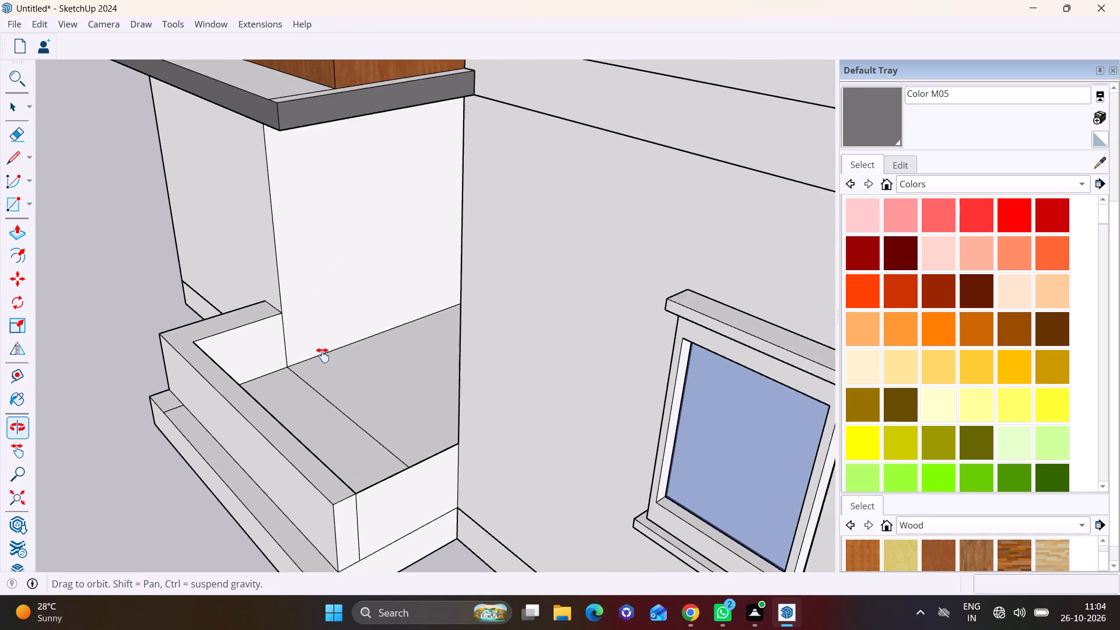
{"action": "middle_click_drag", "start_coordinate": [323, 355], "coordinate": [323, 356], "text": "shift"}
{"action": "scroll", "coordinate": [332, 378], "scroll_direction": "up", "scroll_amount": 2}
{"action": "middle_click_drag", "start_coordinate": [306, 358], "coordinate": [258, 213], "text": "shift"}
{"action": "left_click", "coordinate": [328, 332]}
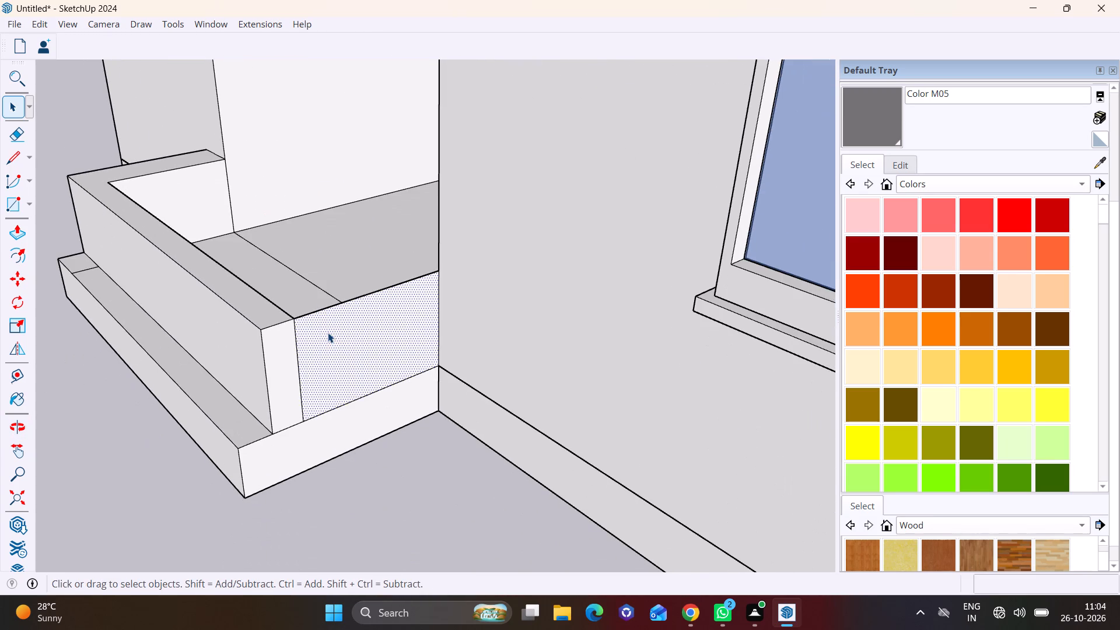
{"action": "key", "text": "Delete"}
{"action": "left_click", "coordinate": [329, 307]}
{"action": "key", "text": "Delete"}
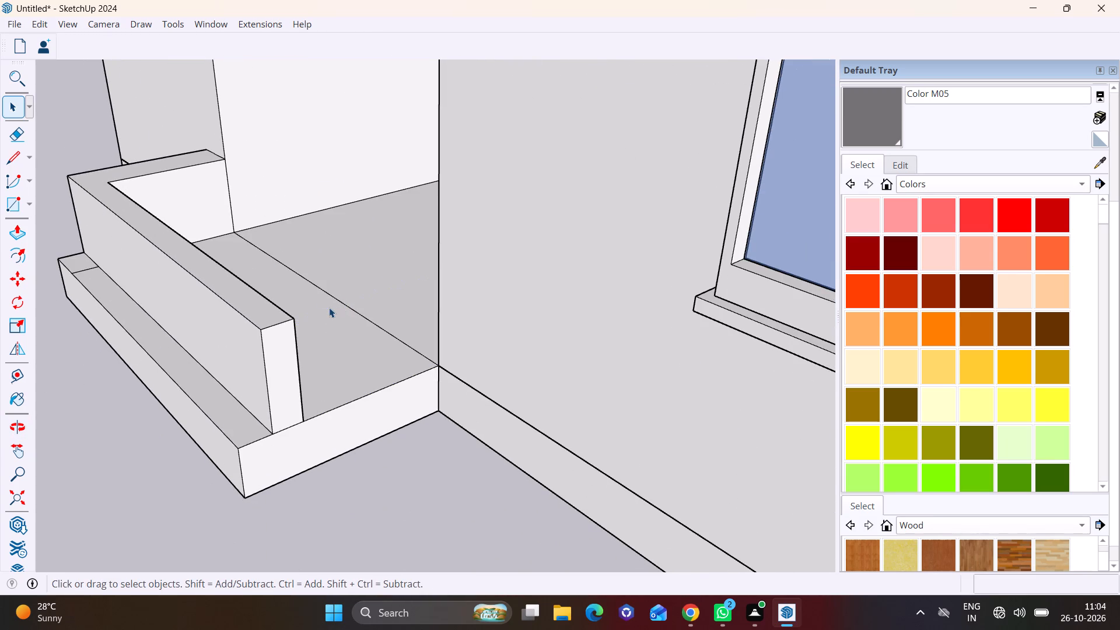
Examine the opened parapet and entrance step from the front of the facade.
{"action": "scroll", "coordinate": [238, 307], "scroll_direction": "down", "scroll_amount": 6}
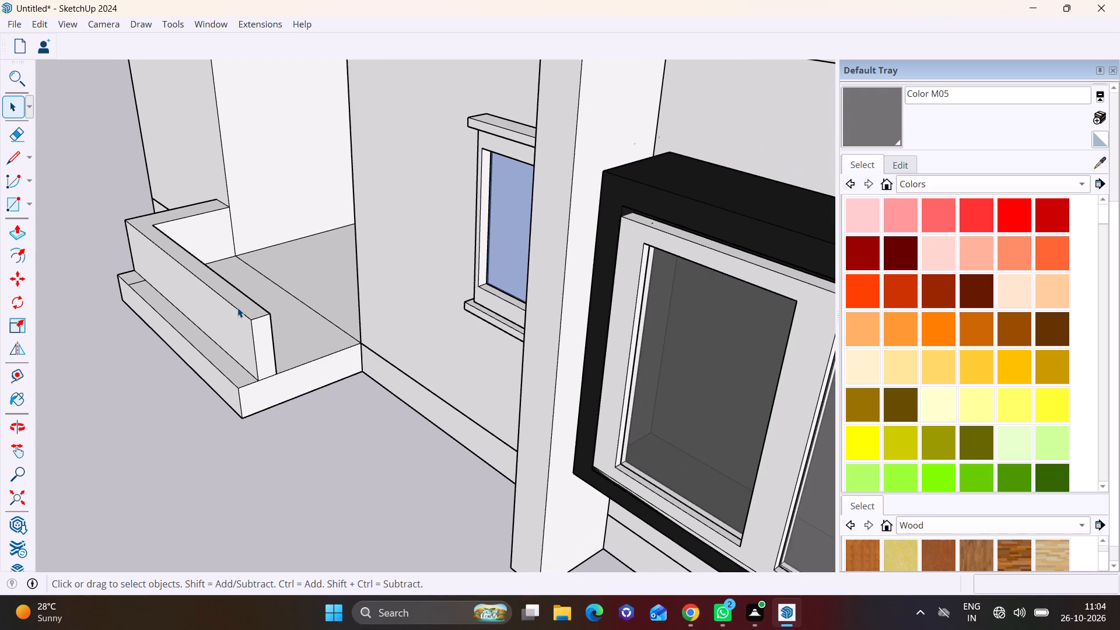
{"action": "middle_click_drag", "start_coordinate": [237, 307], "coordinate": [204, 397], "text": "shift"}
{"action": "middle_click_drag", "start_coordinate": [194, 374], "coordinate": [190, 373]}
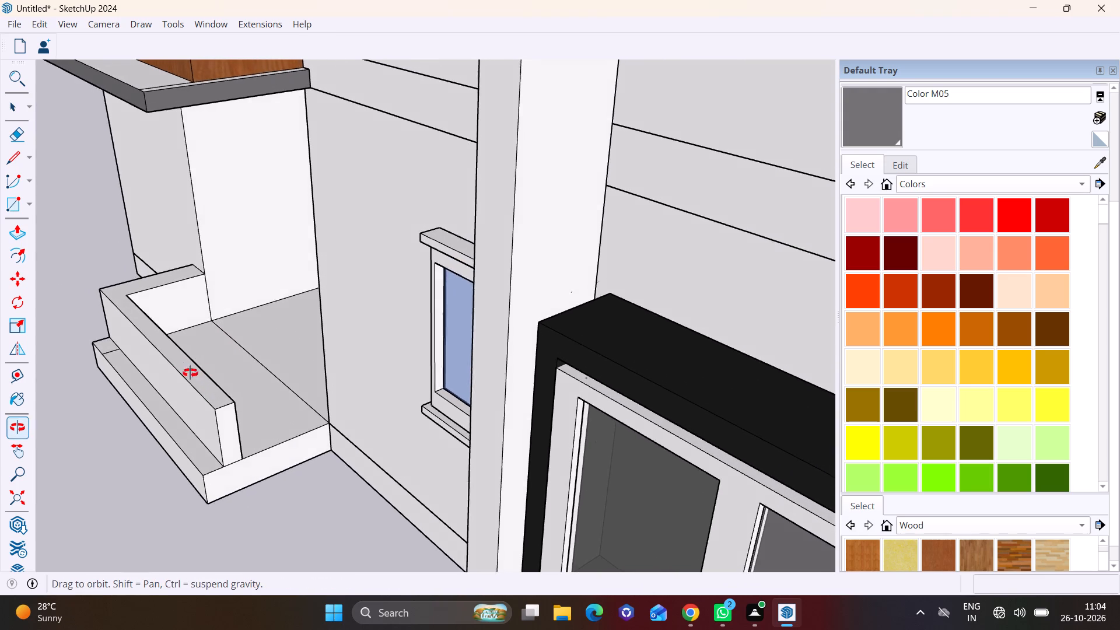
{"action": "middle_click_drag", "start_coordinate": [190, 373], "coordinate": [486, 371]}
{"action": "middle_click_drag", "start_coordinate": [162, 384], "coordinate": [394, 330], "text": "shift"}
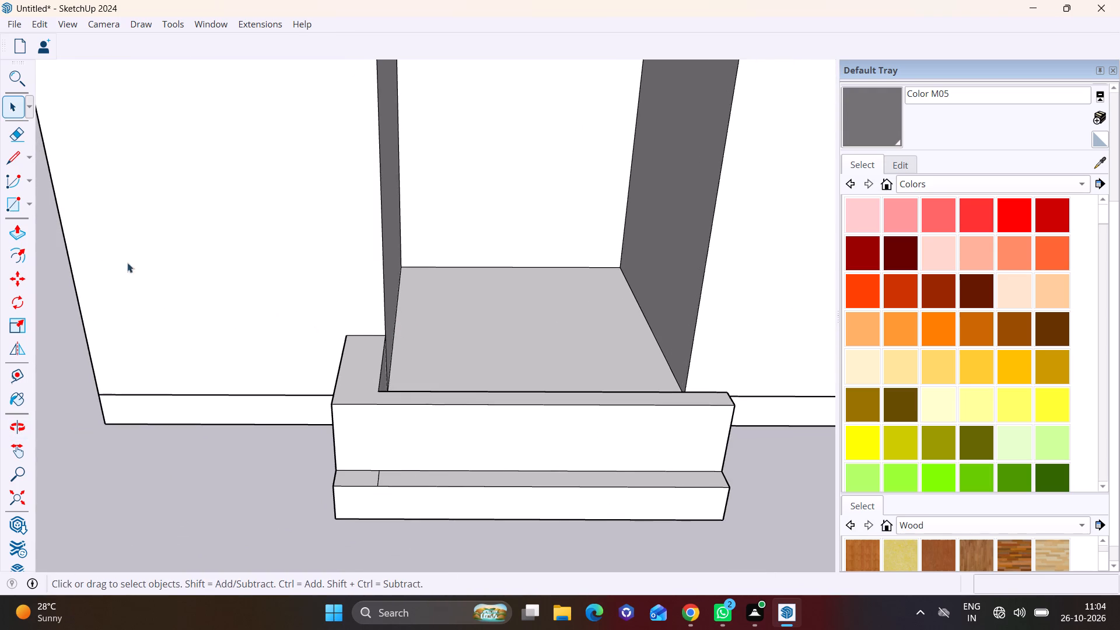
Draw a short line across the ground-floor parapet's top at the inner corner, separating the side return from the front wall.
{"action": "left_click", "coordinate": [17, 159]}
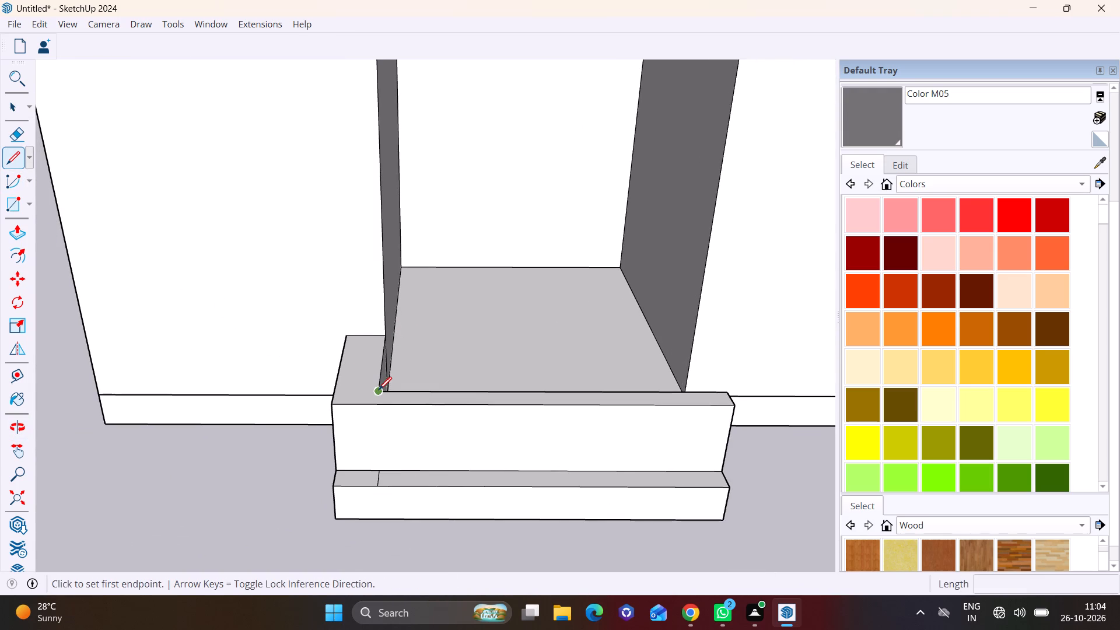
{"action": "left_click", "coordinate": [379, 390]}
{"action": "left_click", "coordinate": [379, 404]}
{"action": "key", "text": "space"}
Push/Pull the side return's top face up 8' 15/16" to the underside of the grey balcony frame above.
{"action": "left_click", "coordinate": [362, 384]}
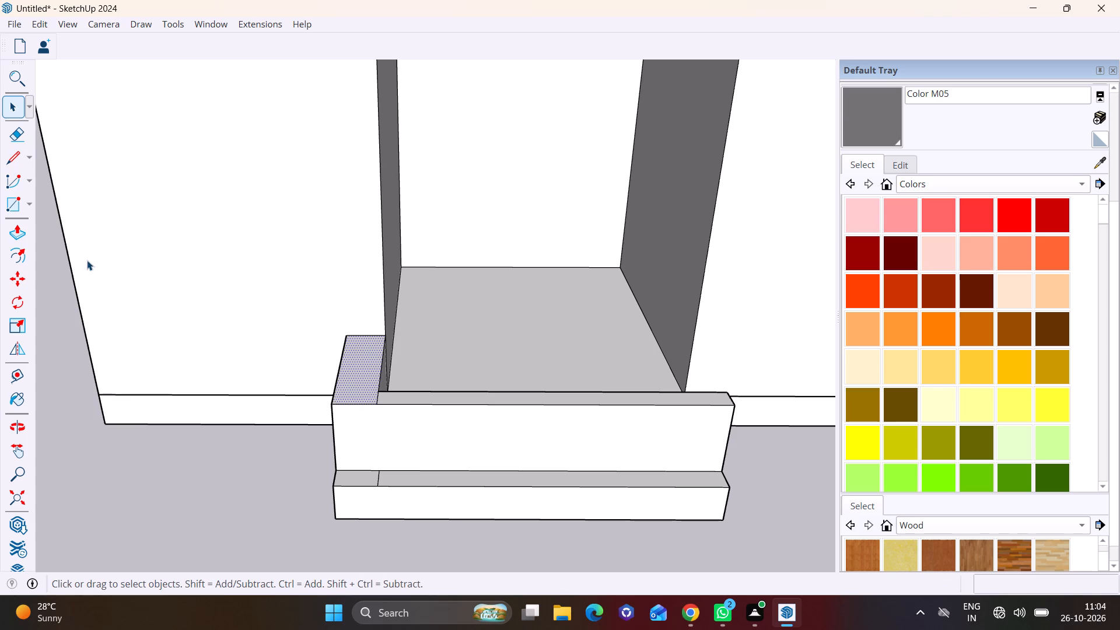
{"action": "left_click", "coordinate": [23, 235]}
{"action": "left_click", "coordinate": [351, 374]}
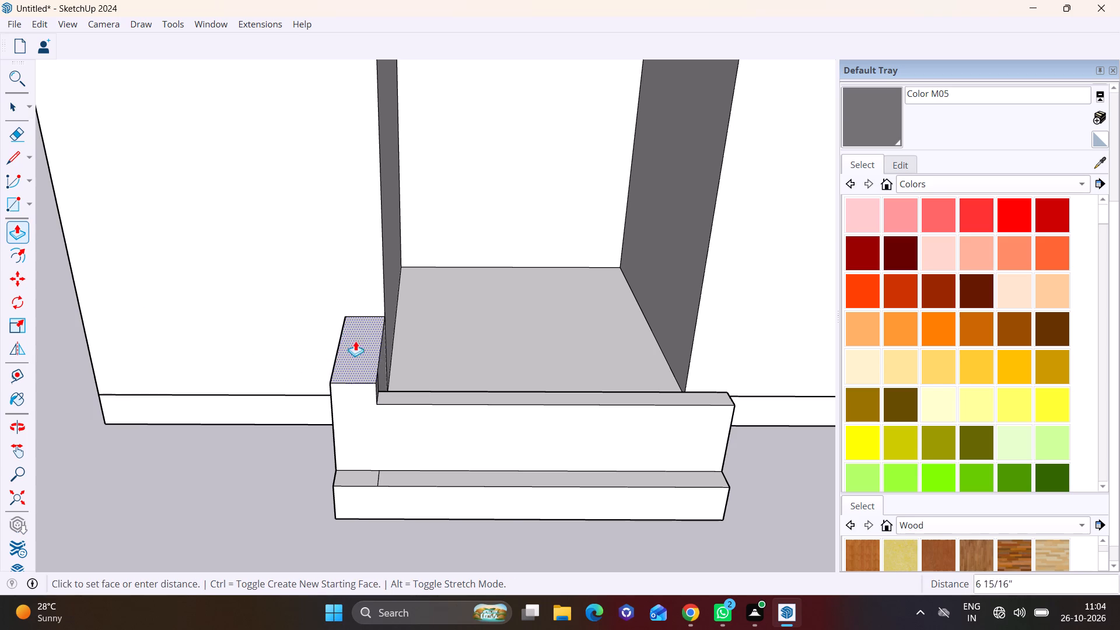
{"action": "scroll", "coordinate": [360, 257], "scroll_direction": "down", "scroll_amount": 8}
{"action": "middle_click_drag", "start_coordinate": [360, 256], "coordinate": [312, 408], "text": "shift"}
{"action": "middle_click_drag", "start_coordinate": [324, 328], "coordinate": [319, 304]}
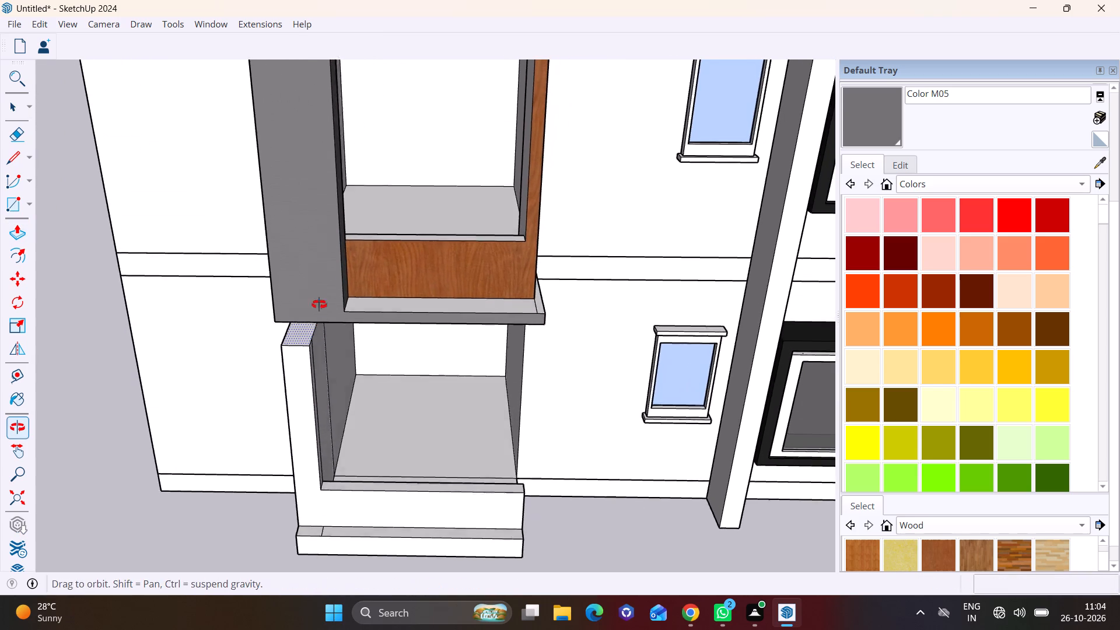
{"action": "middle_click_drag", "start_coordinate": [319, 304], "coordinate": [349, 205]}
{"action": "left_click", "coordinate": [337, 265]}
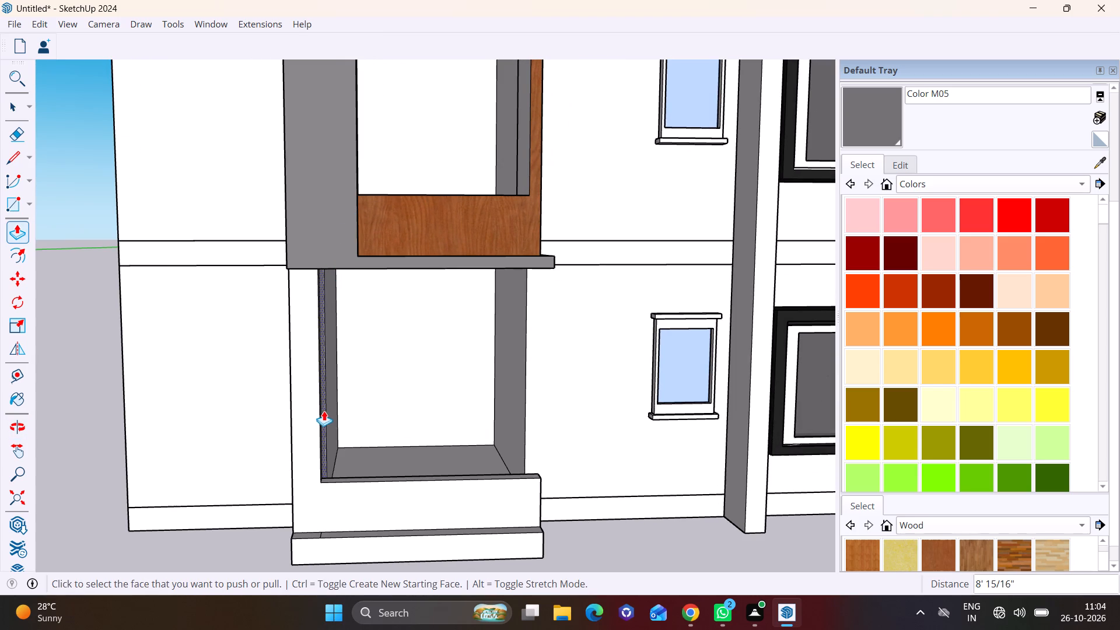
{"action": "middle_click_drag", "start_coordinate": [330, 416], "coordinate": [189, 321]}
{"action": "key", "text": "space"}
Push/Pull the top face of the ground-floor front parapet up about 1' 4 5/8".
{"action": "middle_click_drag", "start_coordinate": [345, 405], "coordinate": [324, 493]}
{"action": "scroll", "coordinate": [335, 489], "scroll_direction": "up", "scroll_amount": 6}
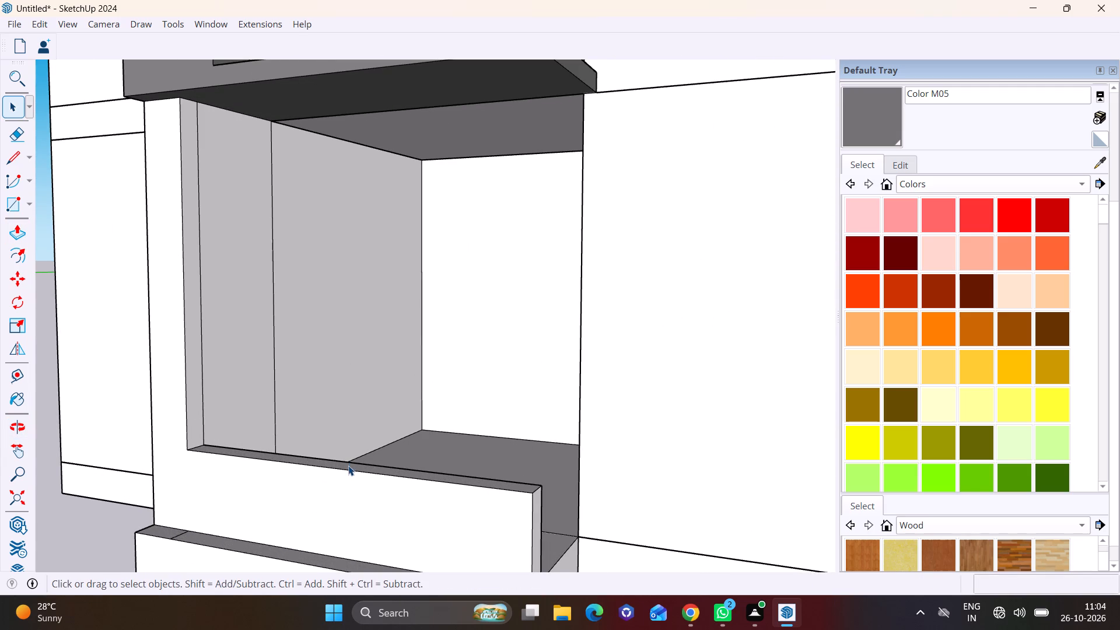
{"action": "left_click", "coordinate": [348, 466]}
{"action": "middle_click_drag", "start_coordinate": [348, 466], "coordinate": [332, 513]}
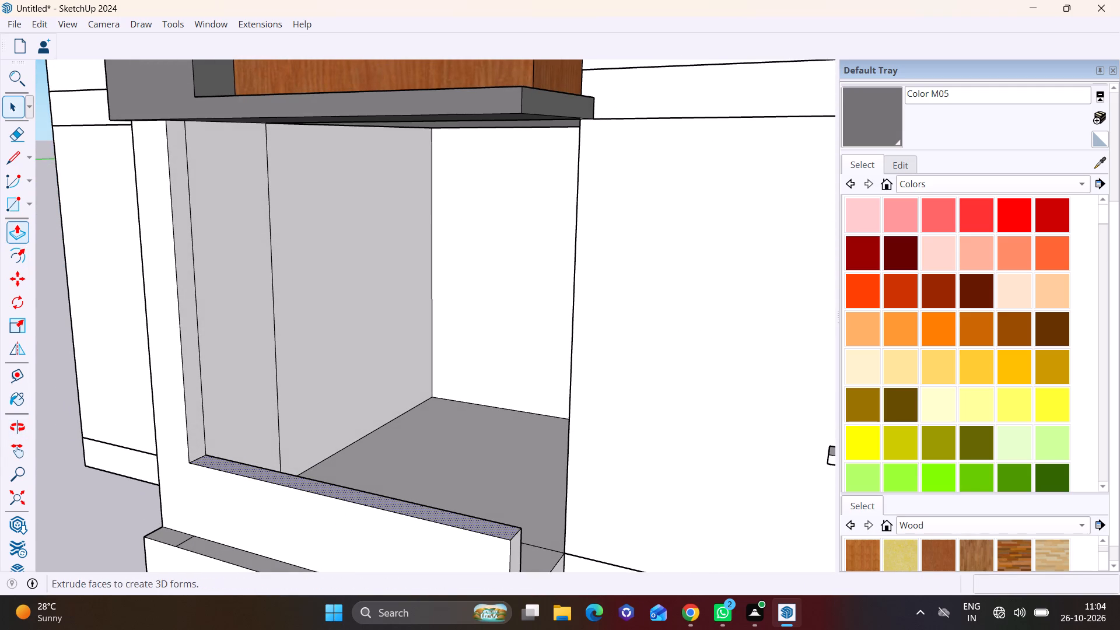
{"action": "left_click", "coordinate": [23, 235]}
{"action": "left_click", "coordinate": [246, 465]}
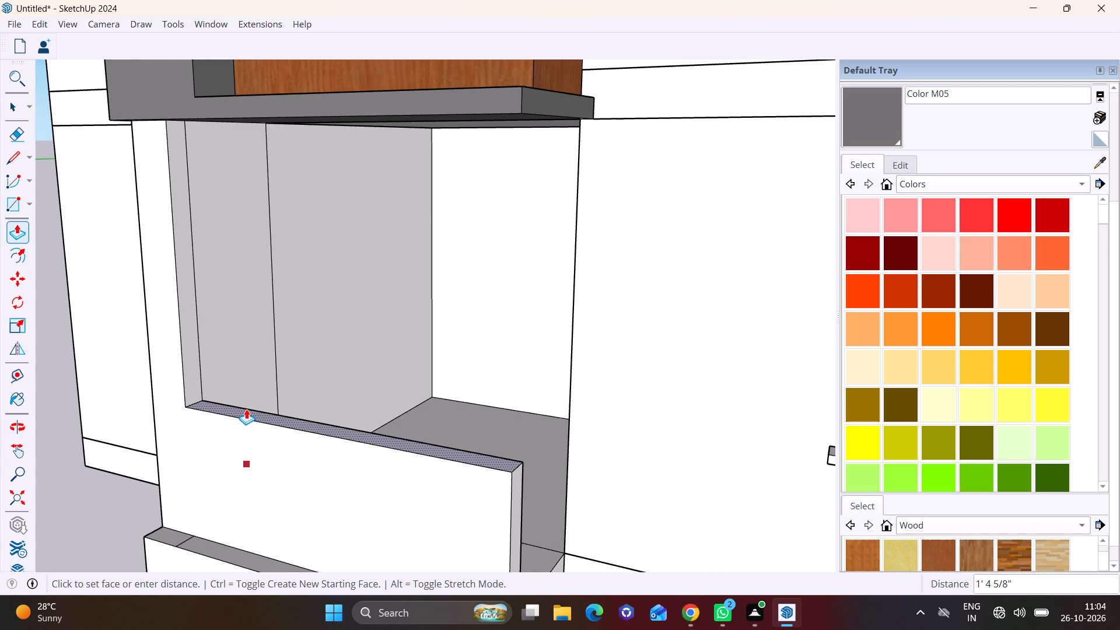
{"action": "left_click", "coordinate": [246, 409]}
{"action": "key", "text": "space"}
Draw a rectangle about 6 7/16" by 9' 8 11/16" along the front of the lower grey balcony frame's top surface.
{"action": "scroll", "coordinate": [313, 450], "scroll_direction": "down", "scroll_amount": 3}
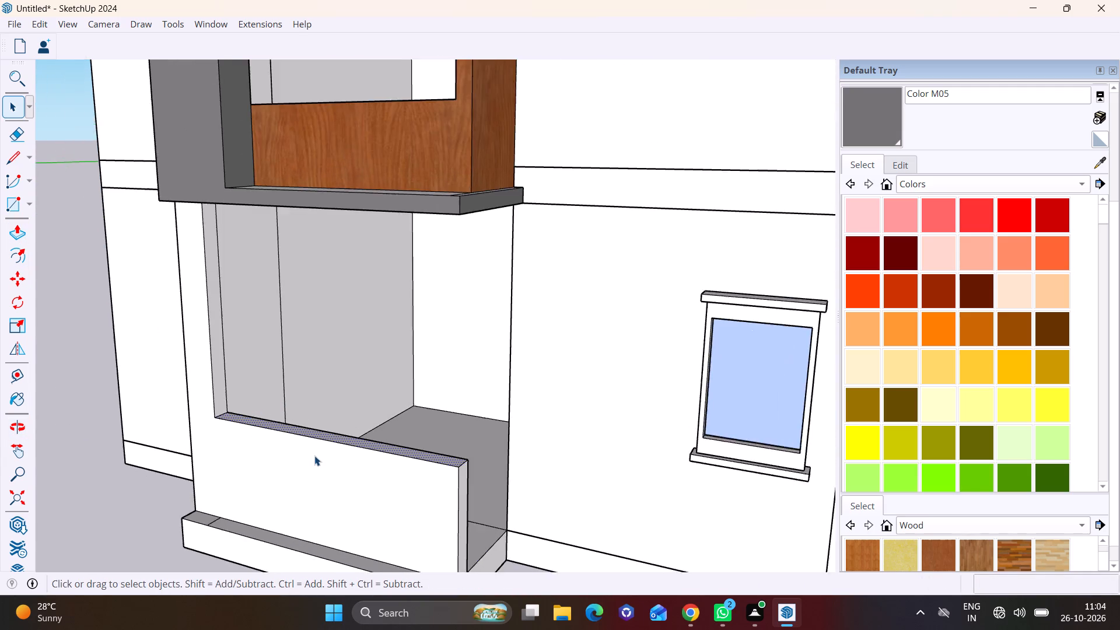
{"action": "scroll", "coordinate": [314, 456], "scroll_direction": "down", "scroll_amount": 12}
{"action": "middle_click_drag", "start_coordinate": [331, 397], "coordinate": [318, 450], "text": "shift"}
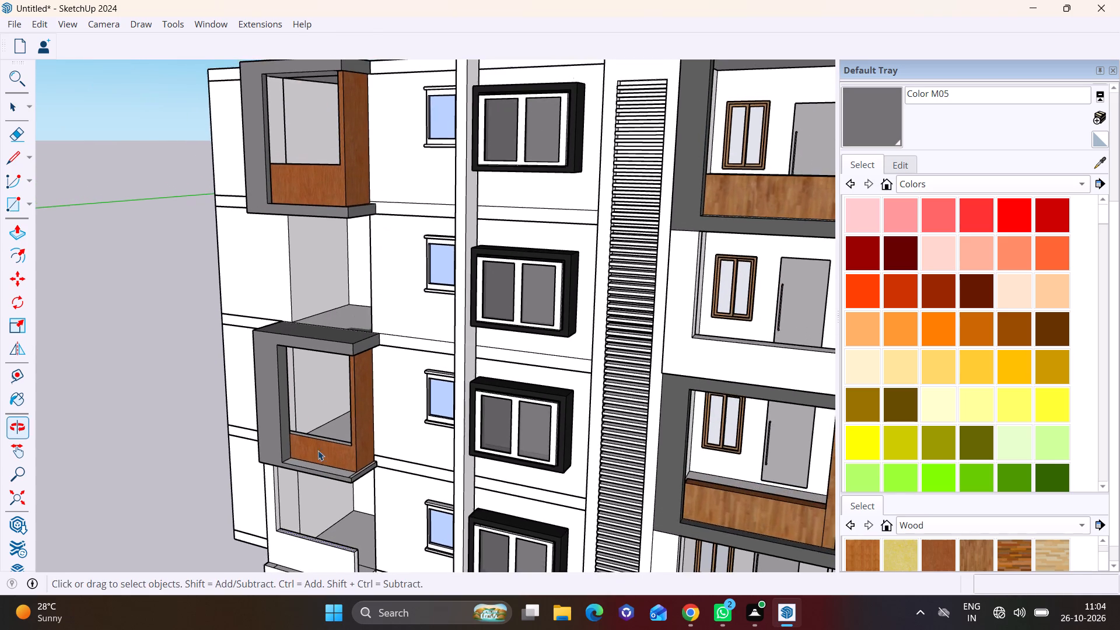
{"action": "middle_click_drag", "start_coordinate": [318, 450], "coordinate": [329, 469], "text": "shift"}
{"action": "scroll", "coordinate": [289, 323], "scroll_direction": "up", "scroll_amount": 3}
{"action": "middle_click_drag", "start_coordinate": [313, 325], "coordinate": [273, 463], "text": "shift"}
{"action": "scroll", "coordinate": [293, 449], "scroll_direction": "up", "scroll_amount": 4}
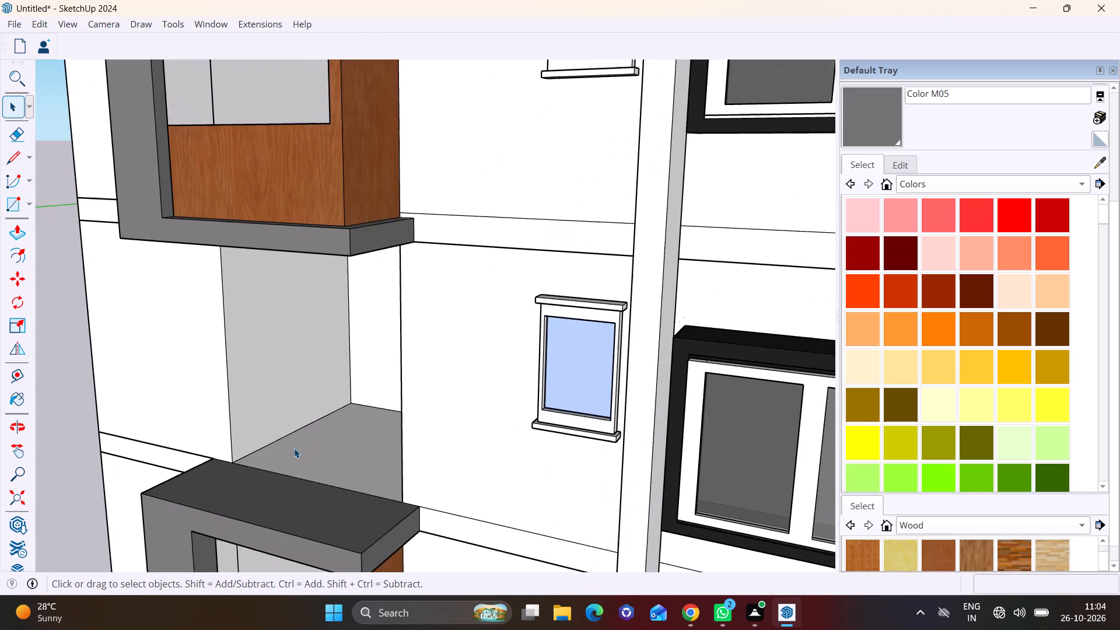
{"action": "middle_click_drag", "start_coordinate": [306, 453], "coordinate": [360, 418]}
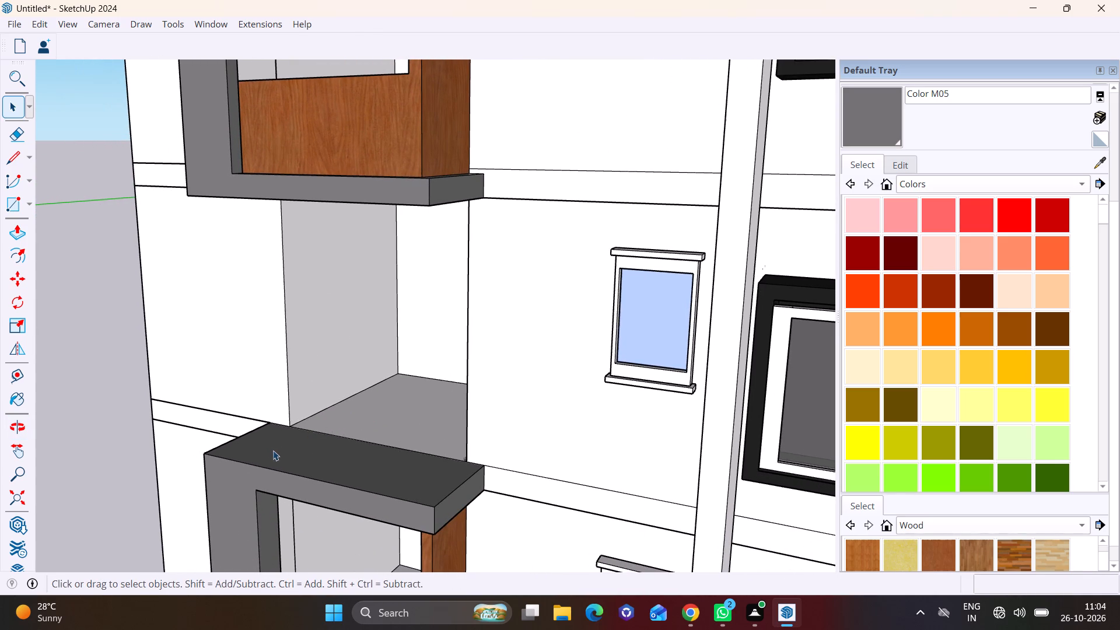
{"action": "left_click", "coordinate": [27, 198]}
{"action": "left_click", "coordinate": [34, 224]}
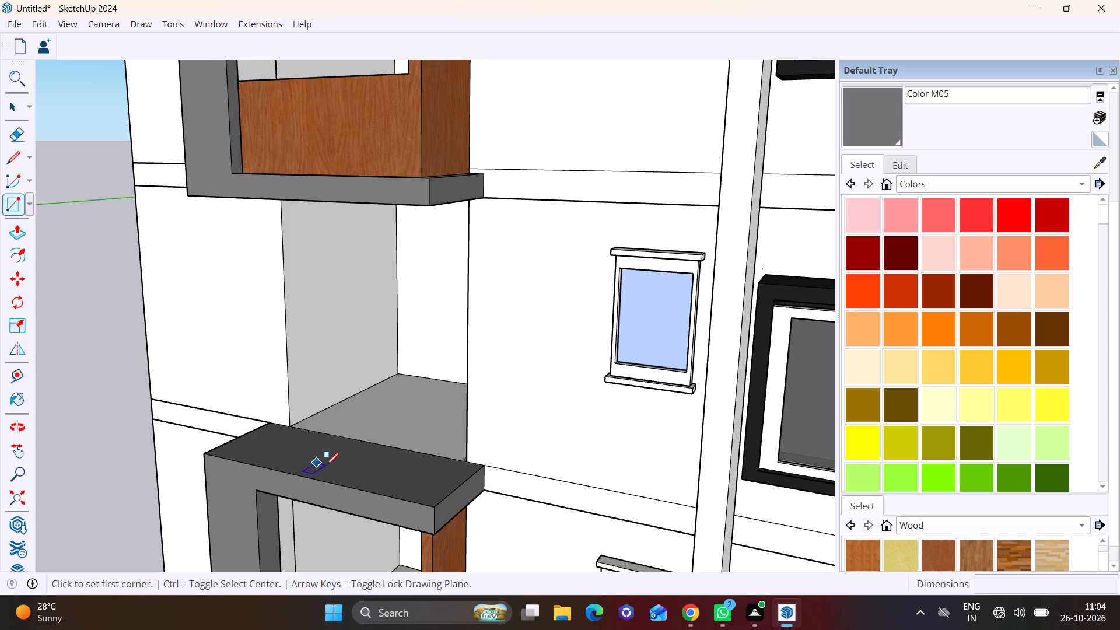
{"action": "middle_click_drag", "start_coordinate": [326, 471], "coordinate": [314, 534]}
{"action": "scroll", "coordinate": [375, 514], "scroll_direction": "up", "scroll_amount": 4}
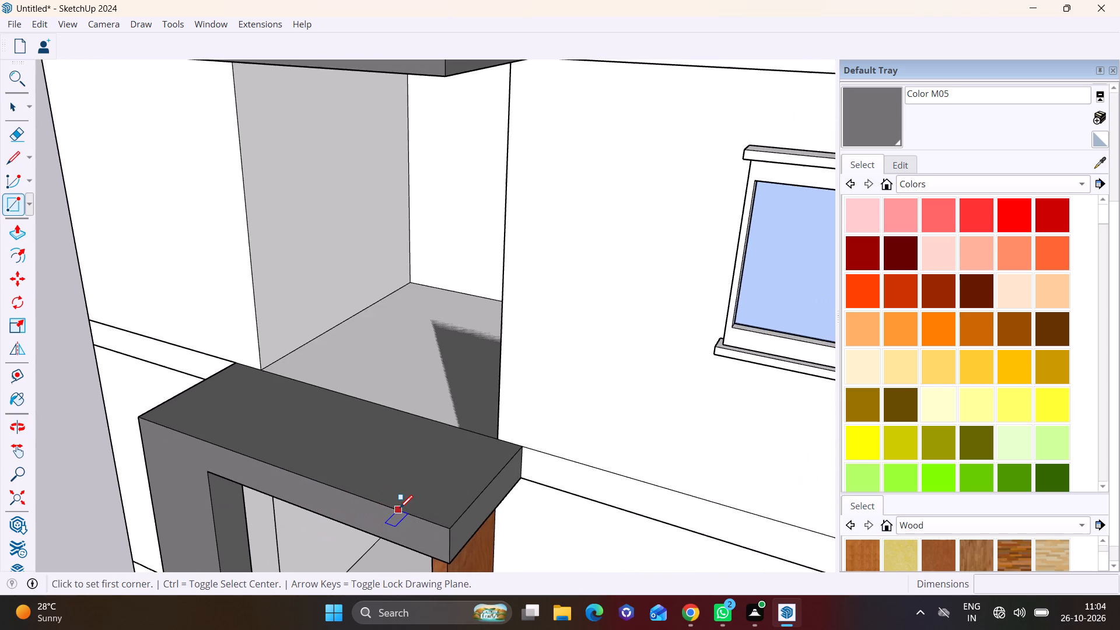
{"action": "scroll", "coordinate": [400, 508], "scroll_direction": "up", "scroll_amount": 3}
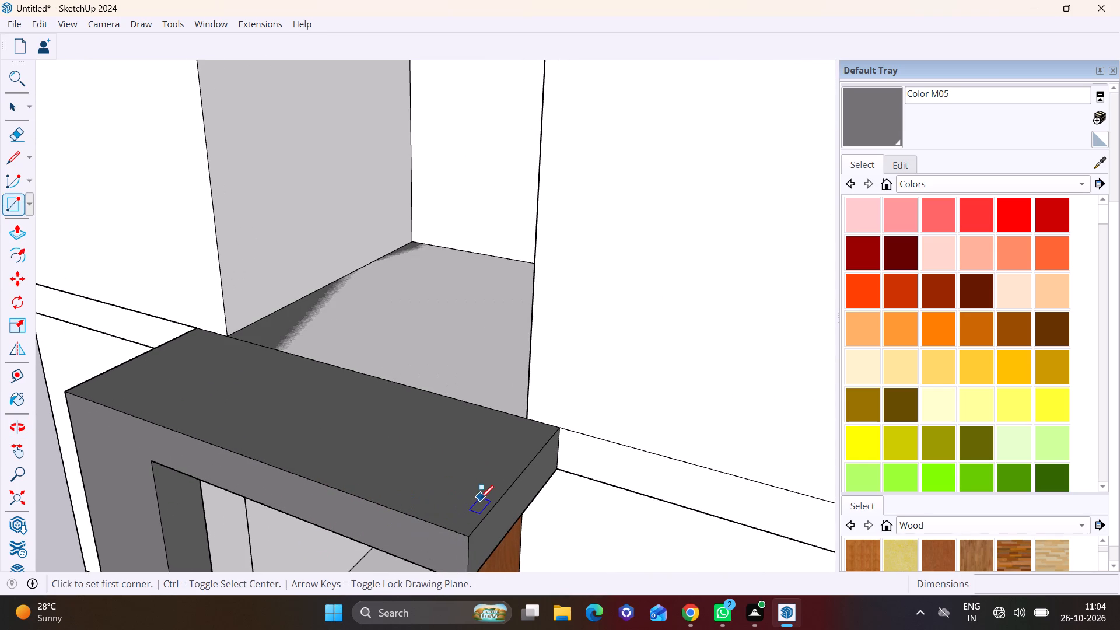
{"action": "left_click", "coordinate": [470, 499]}
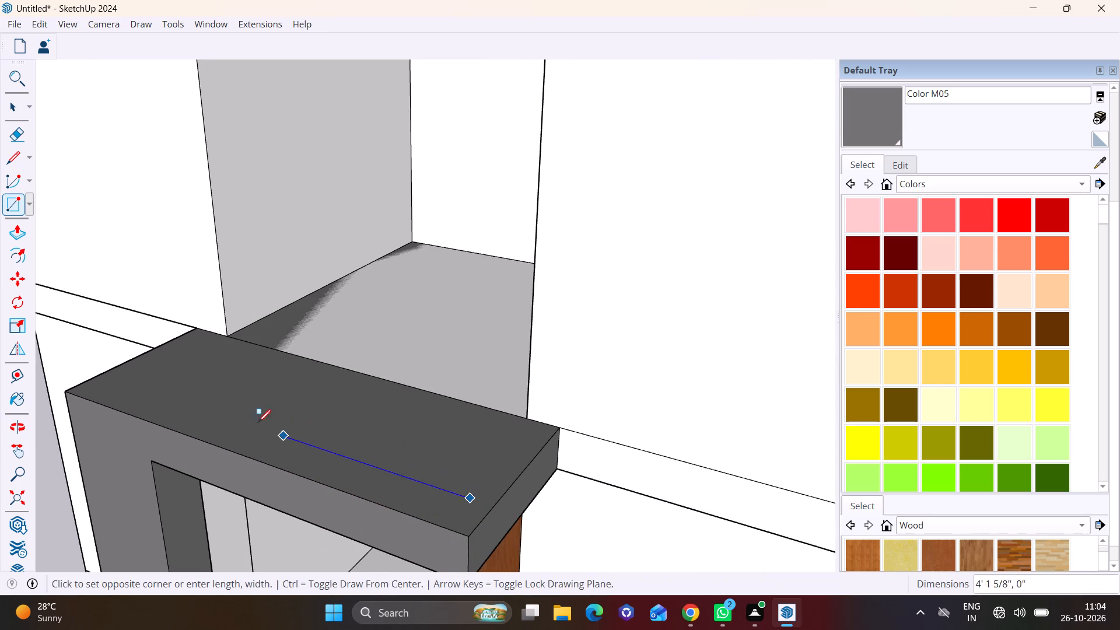
{"action": "left_click", "coordinate": [82, 386]}
{"action": "key", "text": "space"}
Push/Pull the narrow front strip on the lower grey frame up about 2' 11 1/8" as a parapet.
{"action": "left_click", "coordinate": [165, 409]}
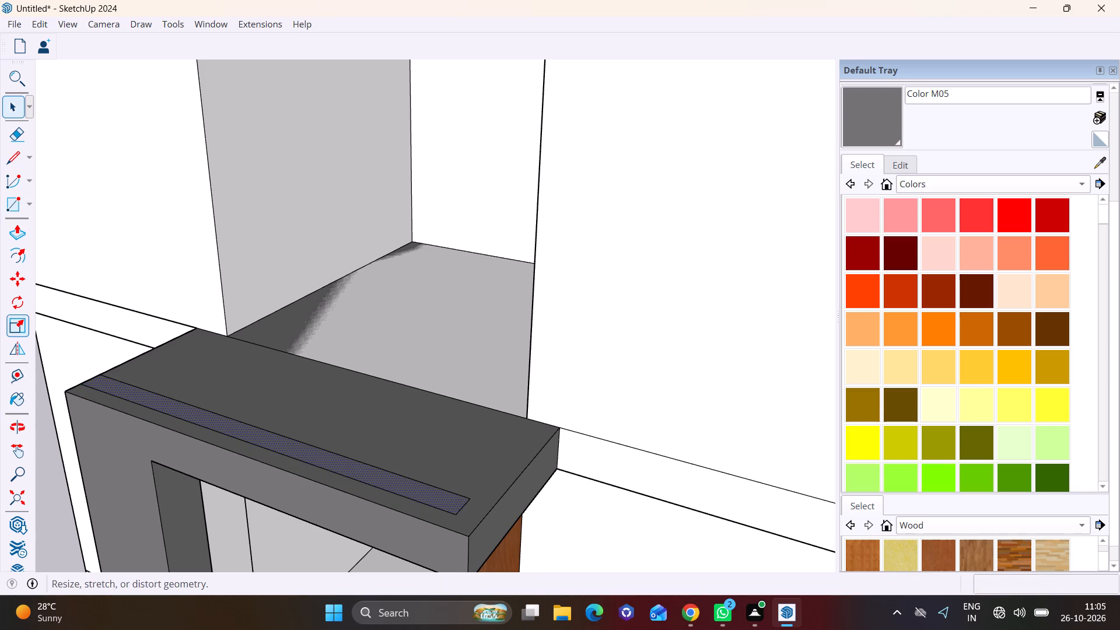
{"action": "left_click", "coordinate": [16, 234]}
{"action": "left_click", "coordinate": [211, 421]}
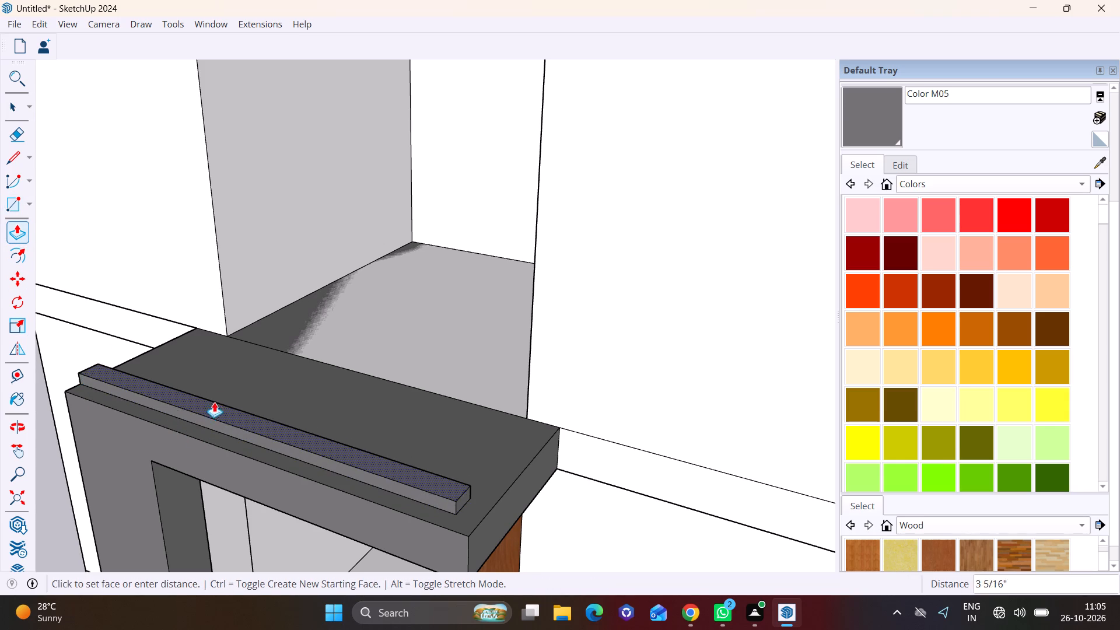
{"action": "scroll", "coordinate": [220, 374], "scroll_direction": "down", "scroll_amount": 4}
{"action": "middle_click_drag", "start_coordinate": [220, 374], "coordinate": [252, 510], "text": "shift"}
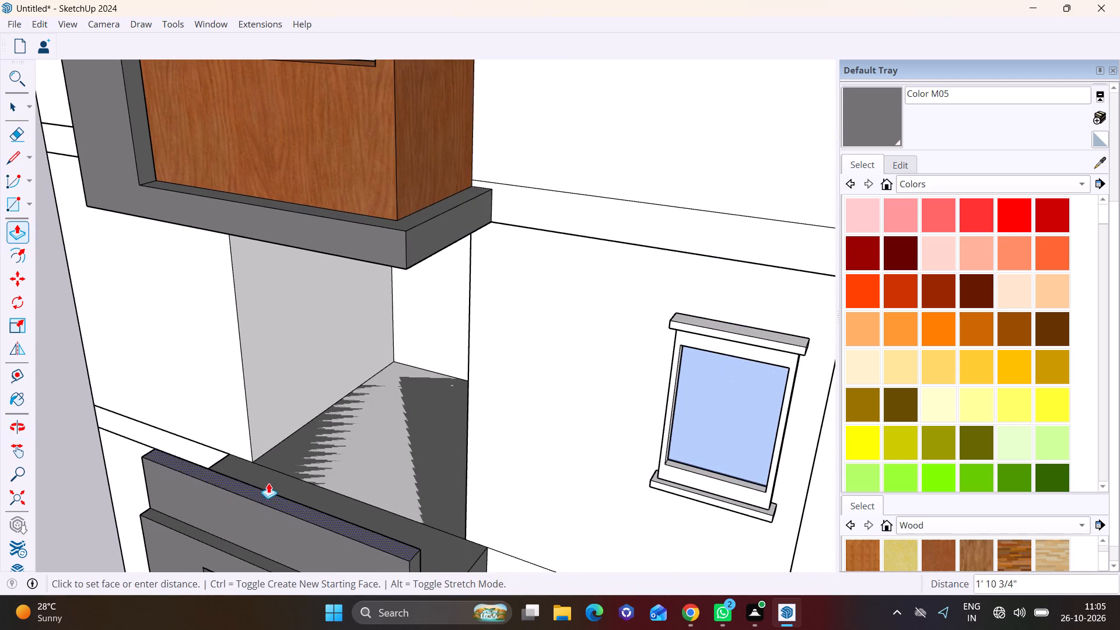
{"action": "middle_click_drag", "start_coordinate": [268, 482], "coordinate": [307, 411]}
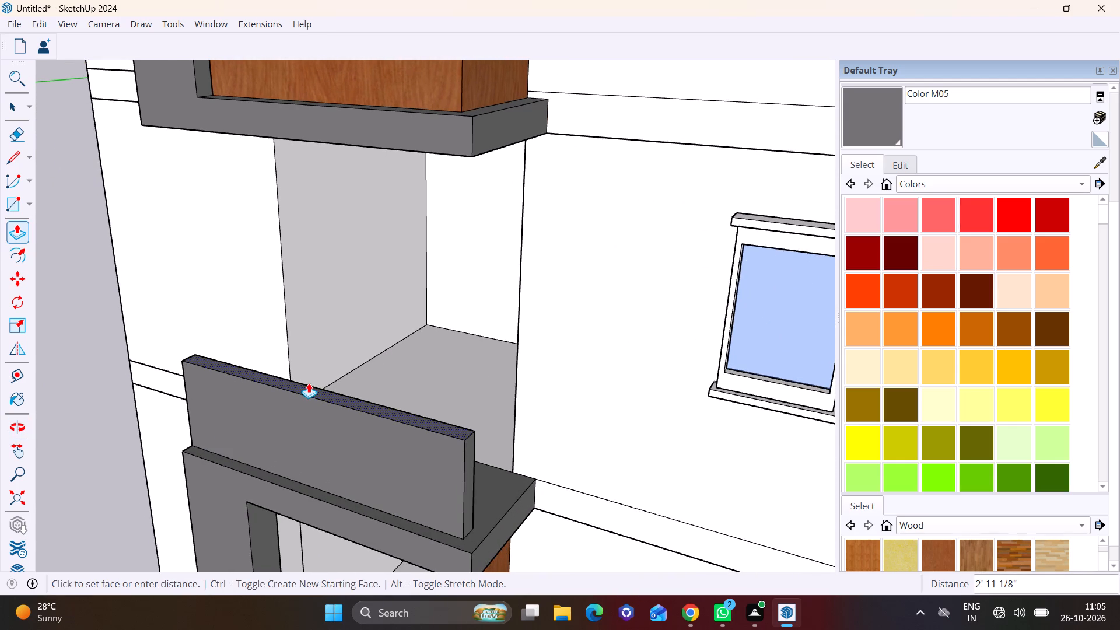
{"action": "left_click", "coordinate": [309, 383]}
Draw a rectangle about 6 3/8" by 3' 1 1/8" along the frame top's outer end, from the new parapet to the facade.
{"action": "middle_click_drag", "start_coordinate": [262, 441], "coordinate": [649, 421]}
{"action": "middle_click_drag", "start_coordinate": [487, 479], "coordinate": [513, 399], "text": "shift"}
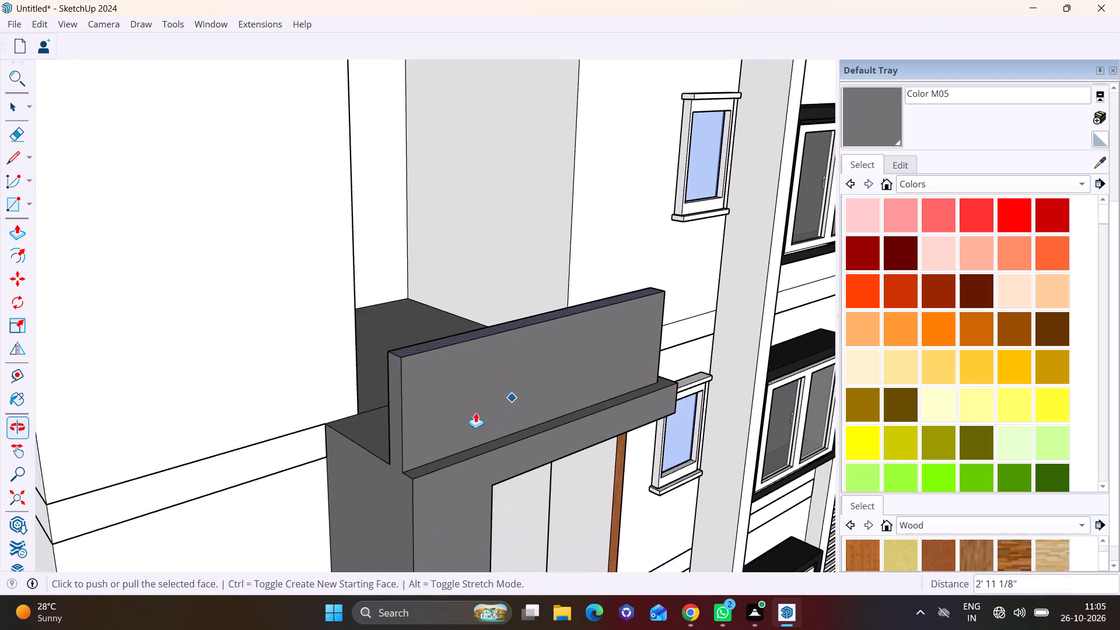
{"action": "middle_click_drag", "start_coordinate": [369, 459], "coordinate": [512, 507]}
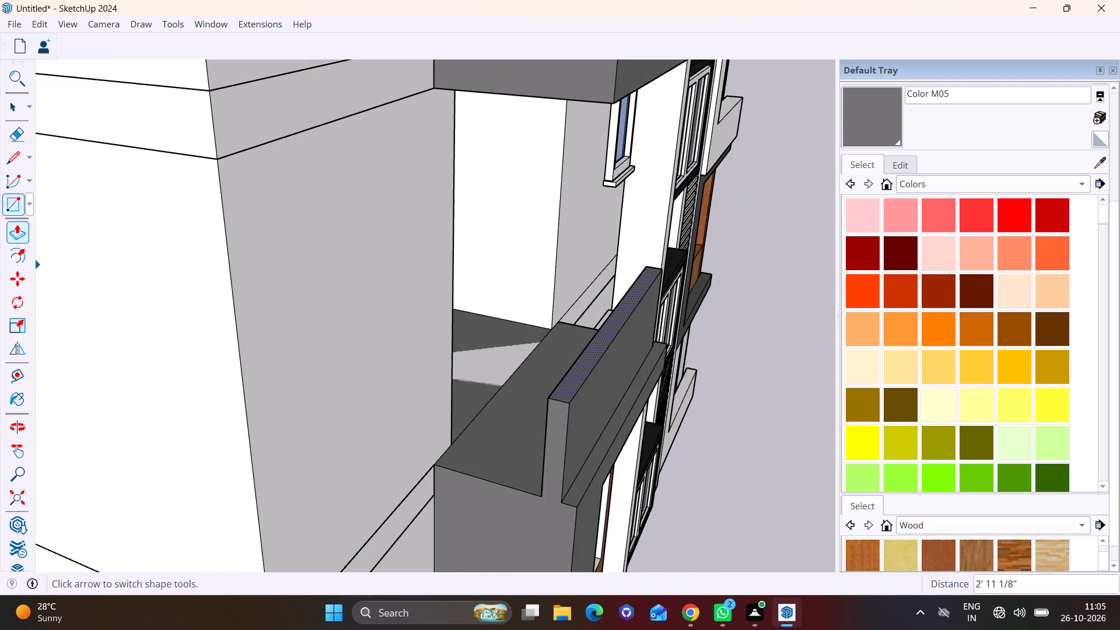
{"action": "left_click", "coordinate": [31, 208]}
{"action": "left_click", "coordinate": [40, 228]}
{"action": "scroll", "coordinate": [530, 475], "scroll_direction": "up", "scroll_amount": 1}
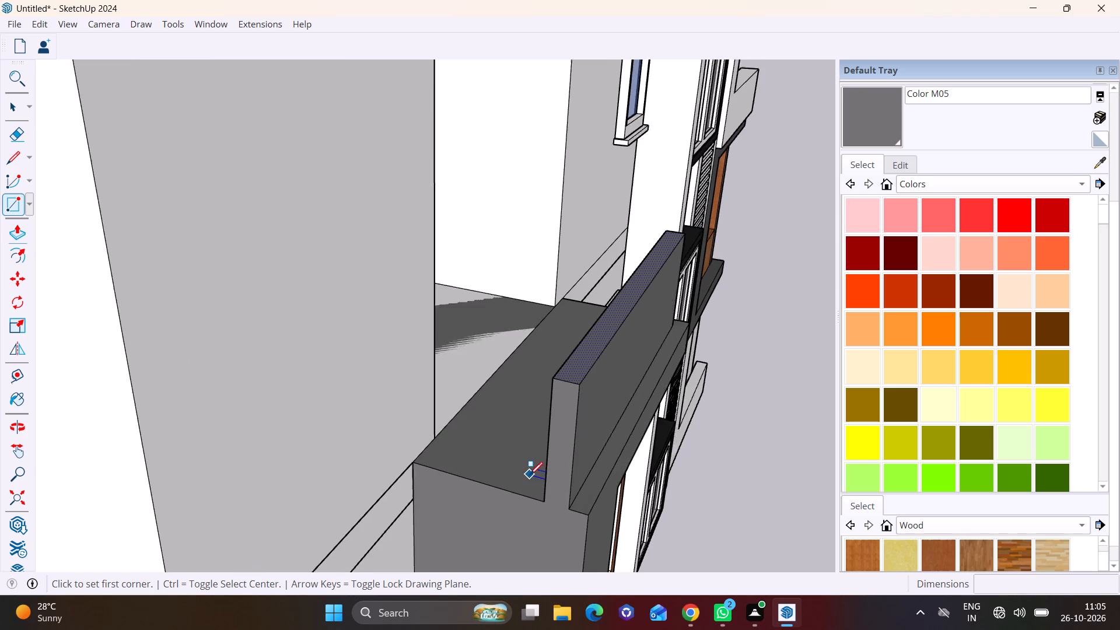
{"action": "scroll", "coordinate": [530, 475], "scroll_direction": "up", "scroll_amount": 6}
{"action": "middle_click_drag", "start_coordinate": [554, 508], "coordinate": [636, 548]}
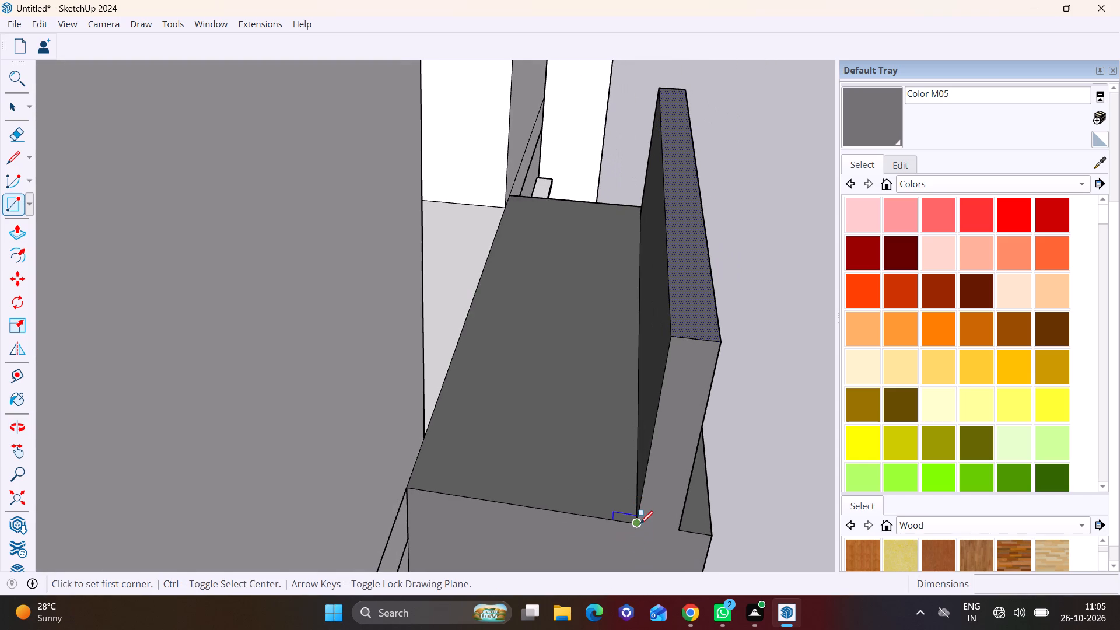
{"action": "left_click", "coordinate": [640, 524]}
{"action": "left_click", "coordinate": [418, 461]}
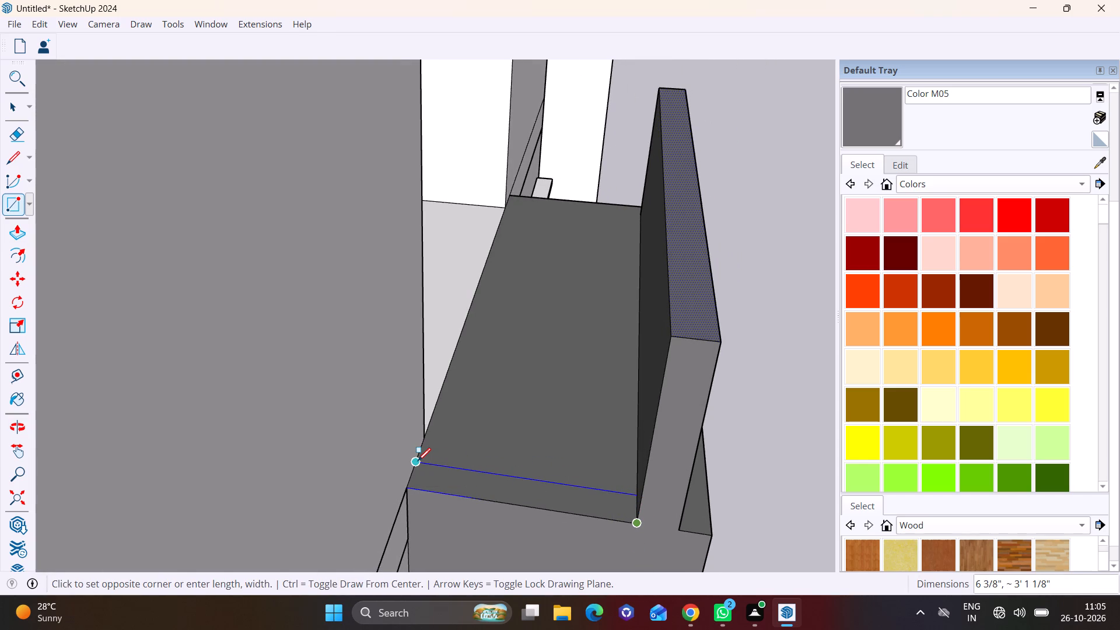
{"action": "key", "text": "space"}
Push/Pull the end strip up 2' 11 1/8", level with the front parapet.
{"action": "left_click", "coordinate": [451, 486]}
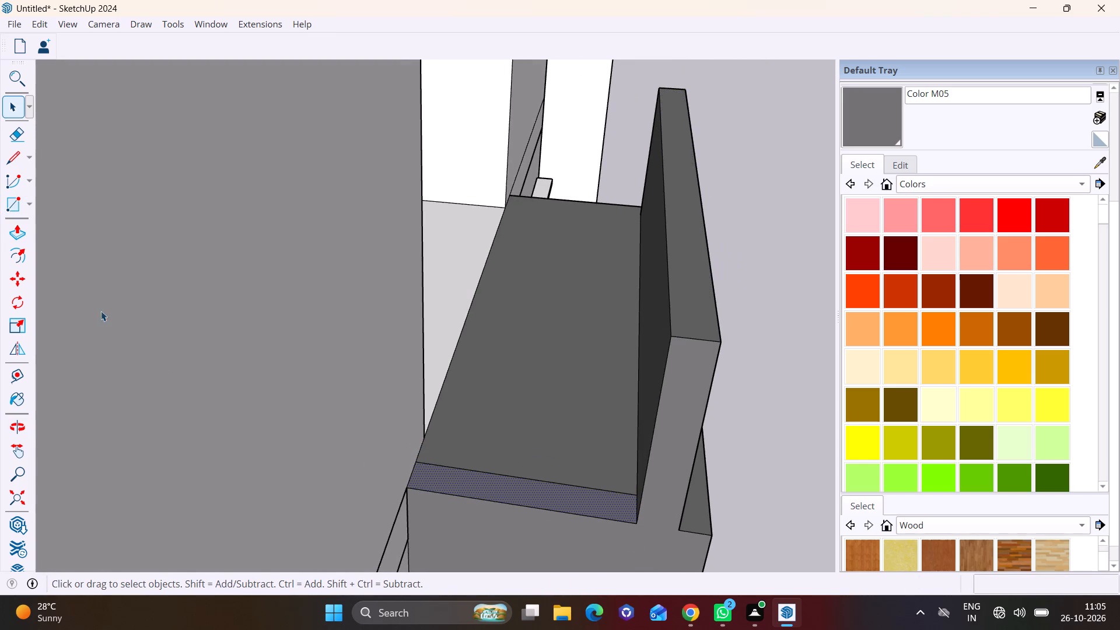
{"action": "left_click", "coordinate": [17, 223]}
{"action": "left_click", "coordinate": [483, 480]}
{"action": "scroll", "coordinate": [510, 350], "scroll_direction": "down", "scroll_amount": 3}
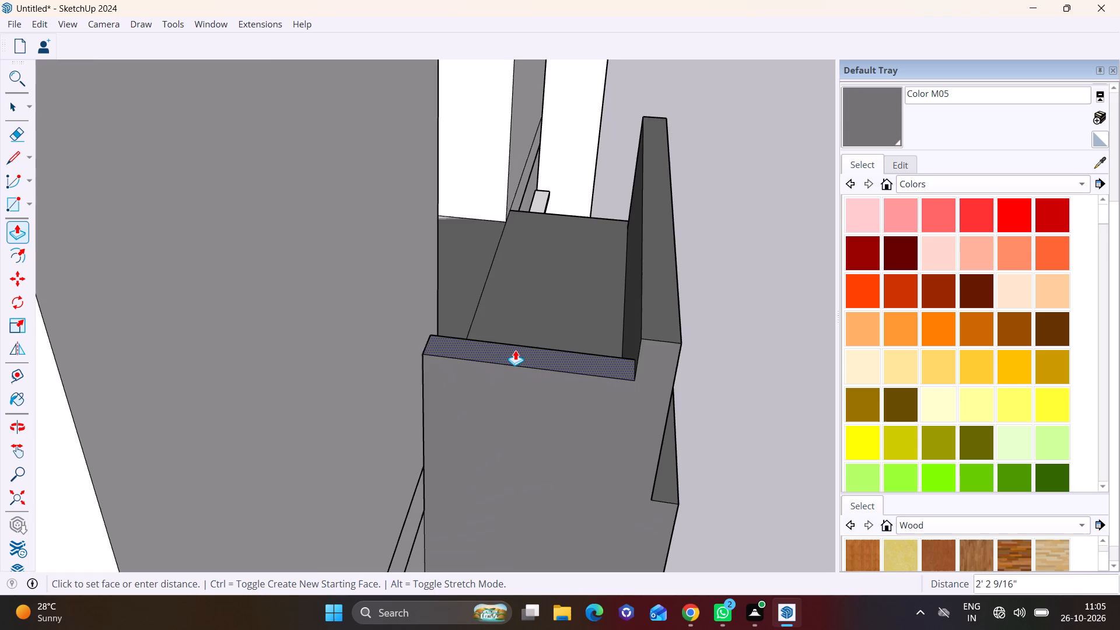
{"action": "scroll", "coordinate": [515, 350], "scroll_direction": "down", "scroll_amount": 7}
{"action": "middle_click_drag", "start_coordinate": [535, 350], "coordinate": [355, 300]}
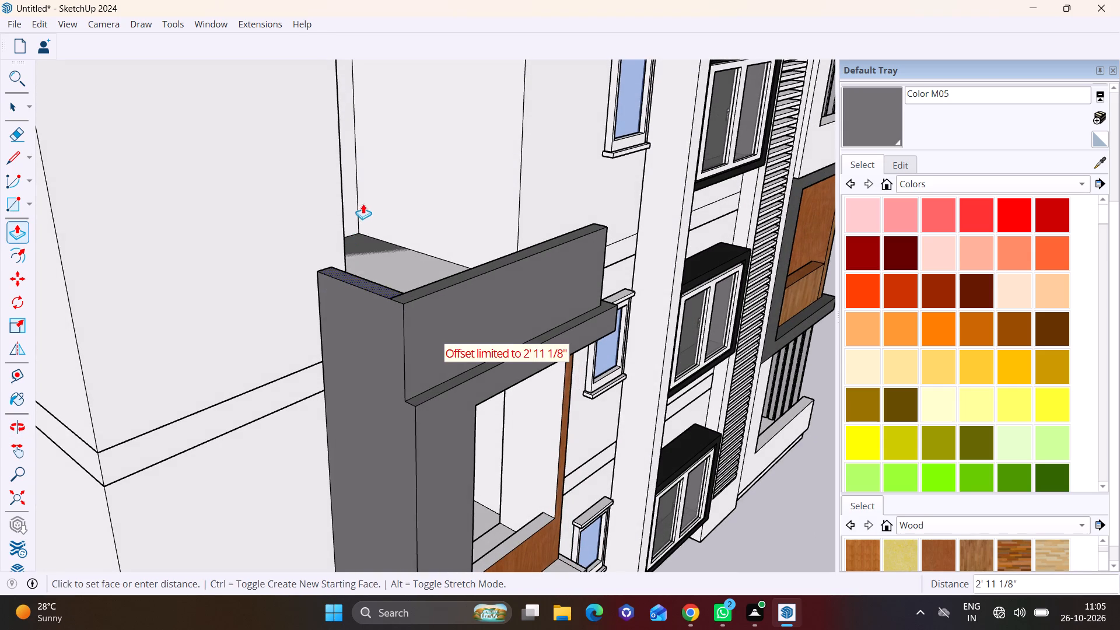
{"action": "left_click", "coordinate": [375, 193]}
Examine the new balcony parapet from the facade front and from the building's corner.
{"action": "middle_click_drag", "start_coordinate": [557, 343], "coordinate": [300, 295]}
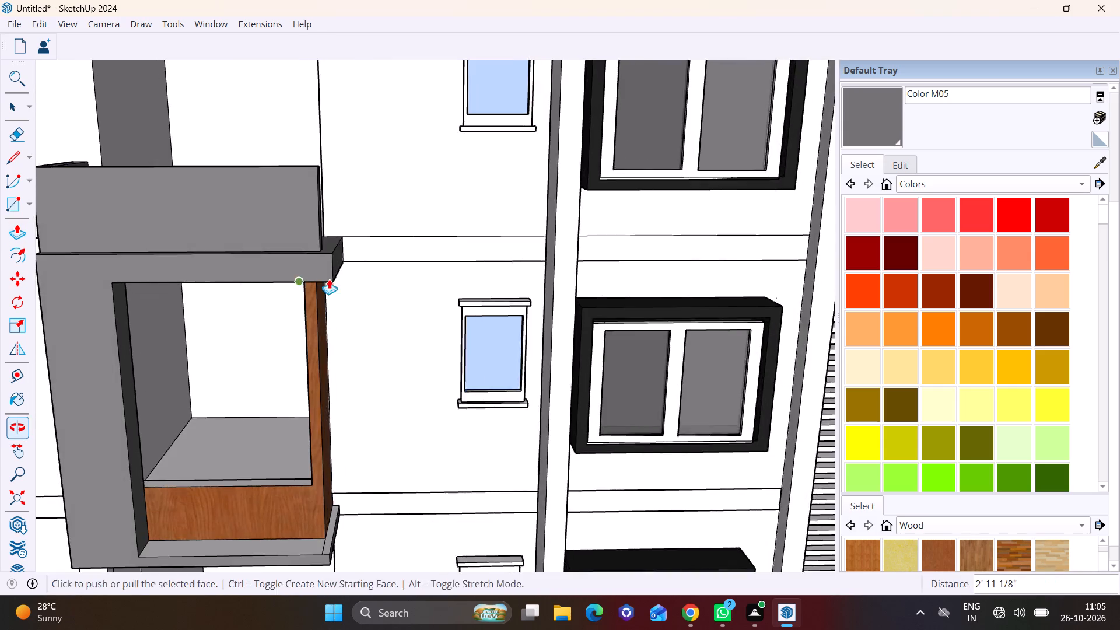
{"action": "scroll", "coordinate": [383, 277], "scroll_direction": "up", "scroll_amount": 1}
{"action": "middle_click_drag", "start_coordinate": [383, 277], "coordinate": [439, 444], "text": "shift"}
{"action": "scroll", "coordinate": [222, 377], "scroll_direction": "down", "scroll_amount": 4}
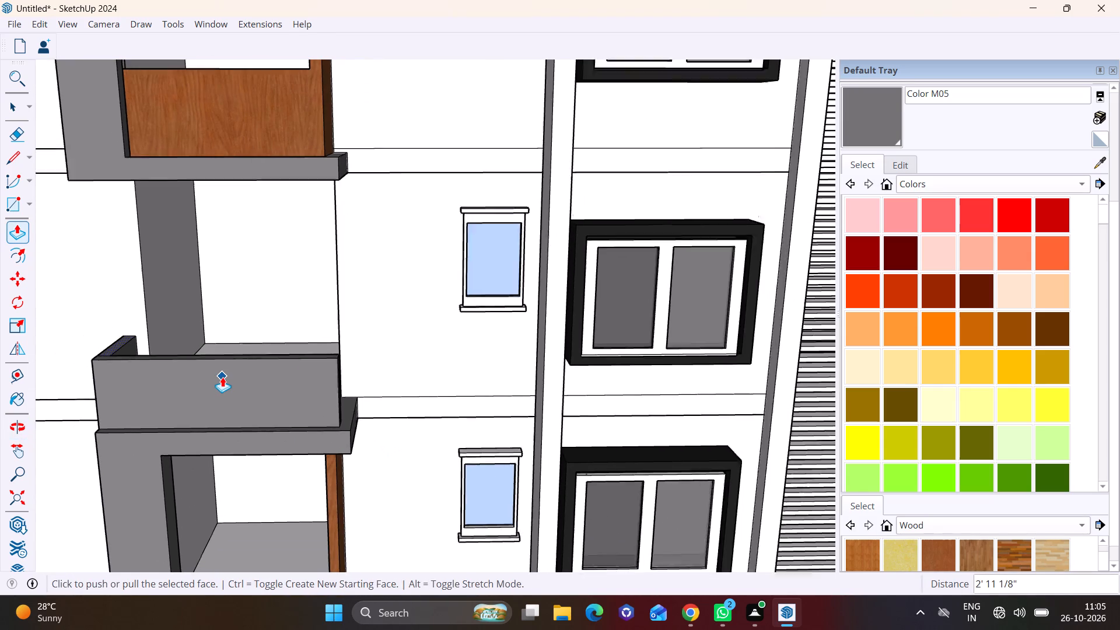
{"action": "middle_click_drag", "start_coordinate": [222, 376], "coordinate": [467, 509], "text": "shift"}
{"action": "middle_click_drag", "start_coordinate": [383, 457], "coordinate": [382, 391]}
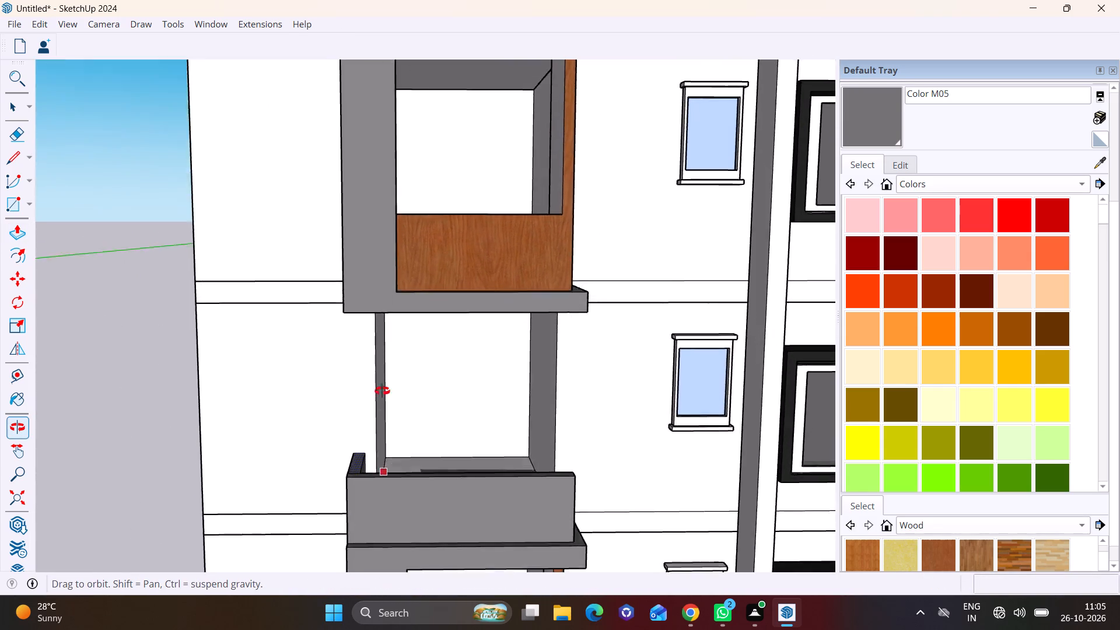
{"action": "middle_click_drag", "start_coordinate": [382, 391], "coordinate": [393, 318]}
{"action": "scroll", "coordinate": [402, 379], "scroll_direction": "up", "scroll_amount": 2}
{"action": "middle_click_drag", "start_coordinate": [404, 378], "coordinate": [551, 420]}
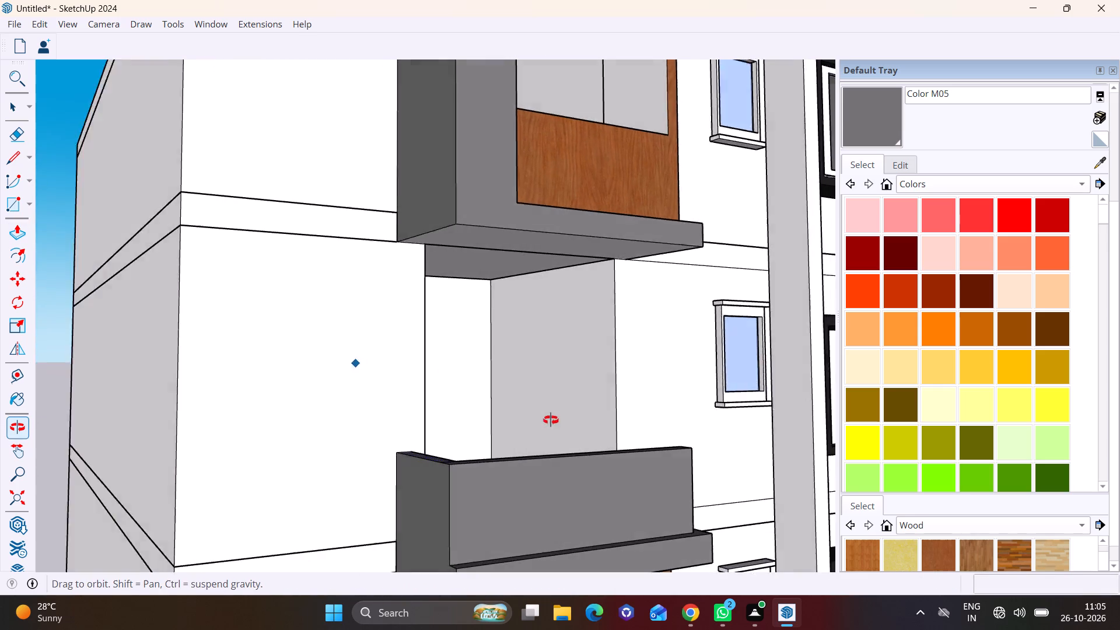
{"action": "middle_click_drag", "start_coordinate": [551, 420], "coordinate": [572, 454]}
{"action": "scroll", "coordinate": [571, 456], "scroll_direction": "down", "scroll_amount": 6}
{"action": "scroll", "coordinate": [525, 487], "scroll_direction": "down", "scroll_amount": 6, "text": "shift"}
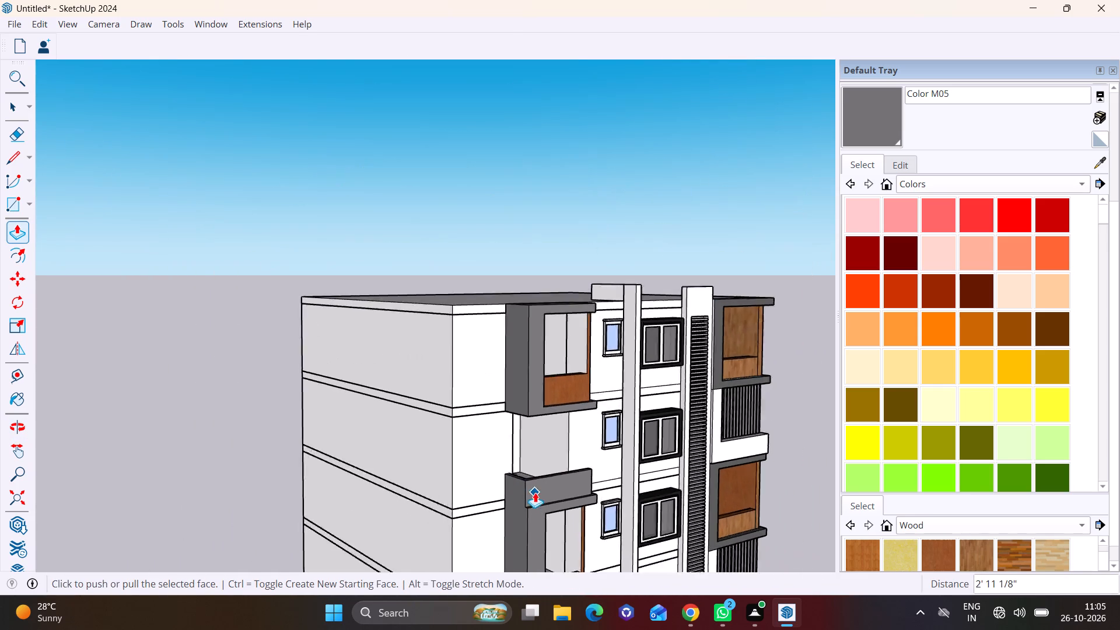
{"action": "scroll", "coordinate": [535, 492], "scroll_direction": "down", "scroll_amount": 1, "text": "shift"}
Push/Pull the top face of the balcony's side parapet up about 4' 2 3/8" toward the framed balcony above.
{"action": "middle_click_drag", "start_coordinate": [576, 518], "coordinate": [512, 208], "text": "shift"}
{"action": "scroll", "coordinate": [494, 271], "scroll_direction": "up", "scroll_amount": 4}
{"action": "scroll", "coordinate": [493, 273], "scroll_direction": "up", "scroll_amount": 1, "text": "shift"}
{"action": "middle_click_drag", "start_coordinate": [493, 276], "coordinate": [547, 491], "text": "shift"}
{"action": "middle_click_drag", "start_coordinate": [506, 309], "coordinate": [353, 332]}
{"action": "middle_click_drag", "start_coordinate": [415, 295], "coordinate": [482, 401], "text": "shift"}
{"action": "scroll", "coordinate": [447, 420], "scroll_direction": "up", "scroll_amount": 7}
{"action": "left_click", "coordinate": [405, 464]}
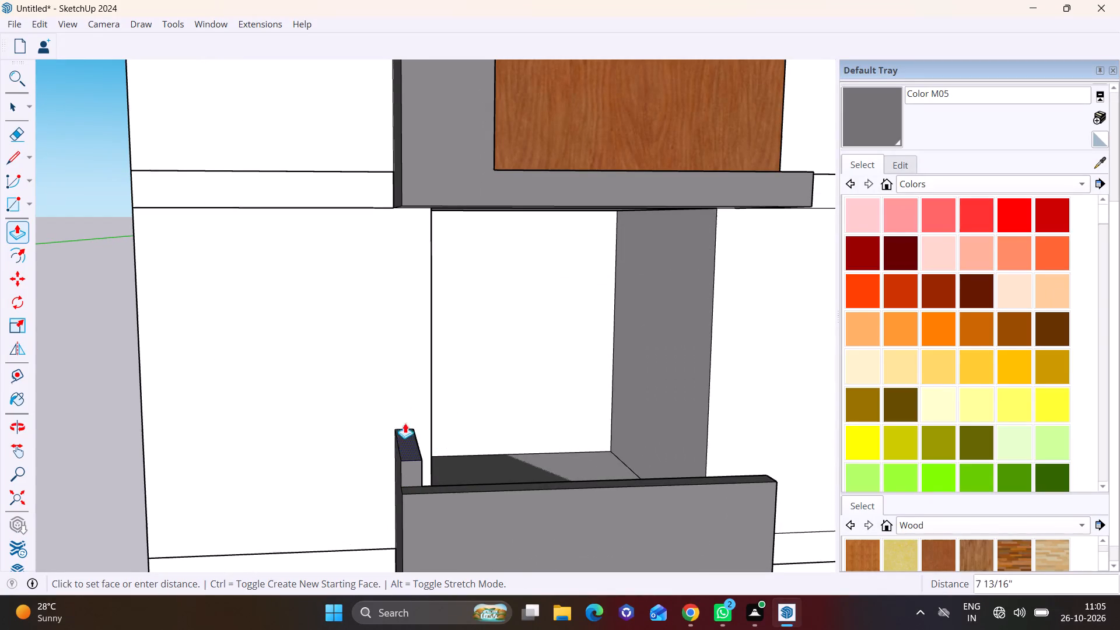
{"action": "left_click", "coordinate": [413, 314]}
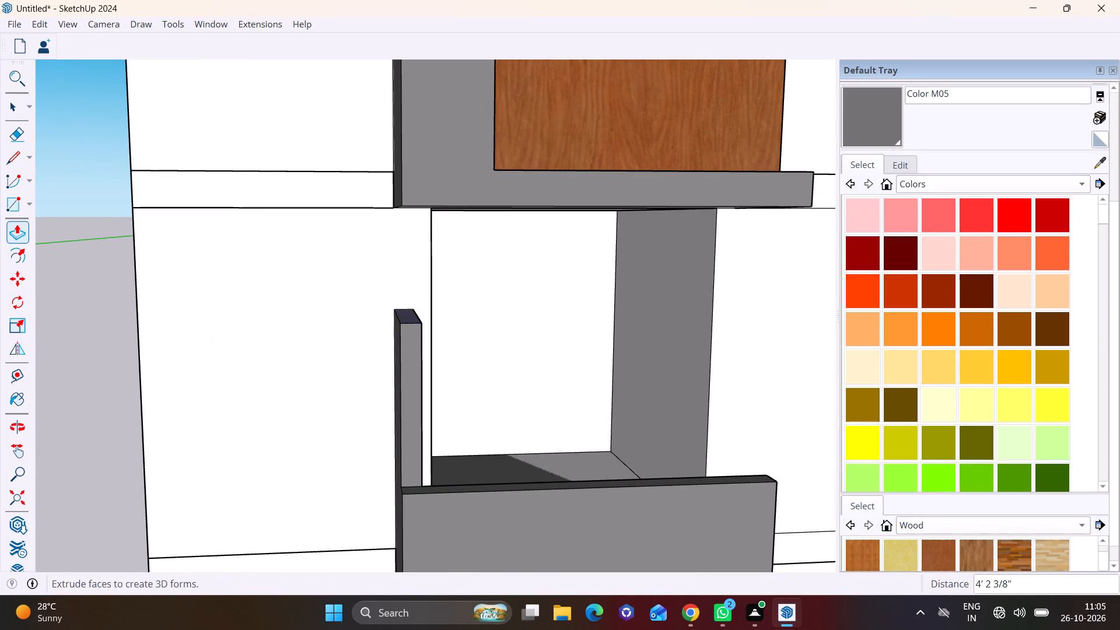
Push/Pull the side wall's top face up 2' 10 1/2" to the underside of the framed balcony above.
{"action": "left_click", "coordinate": [30, 206]}
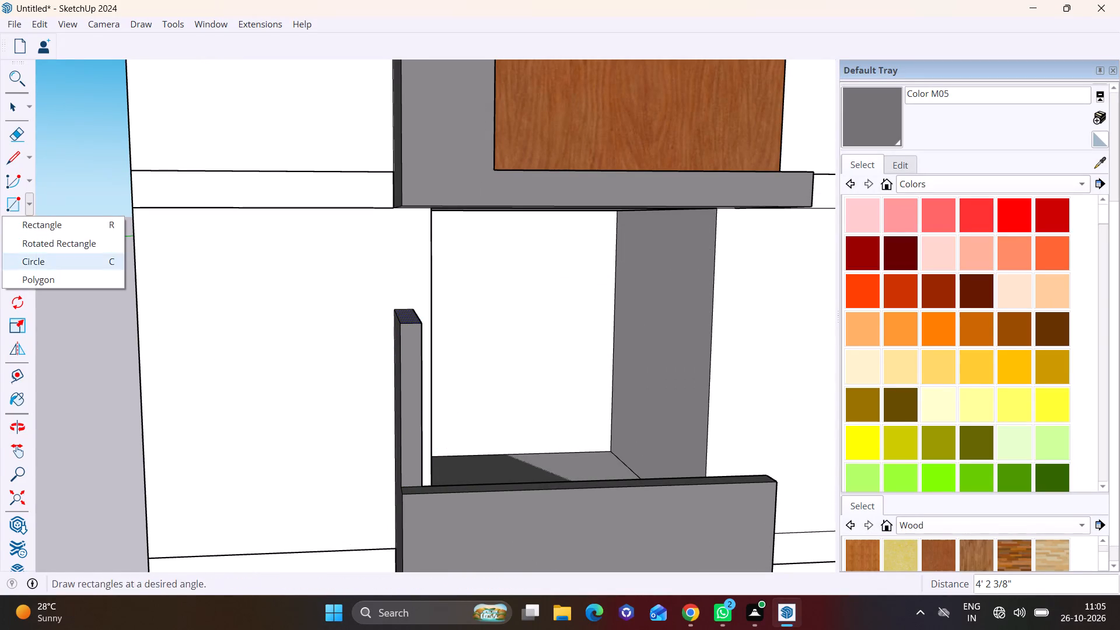
{"action": "left_click", "coordinate": [85, 338]}
{"action": "left_click", "coordinate": [10, 227]}
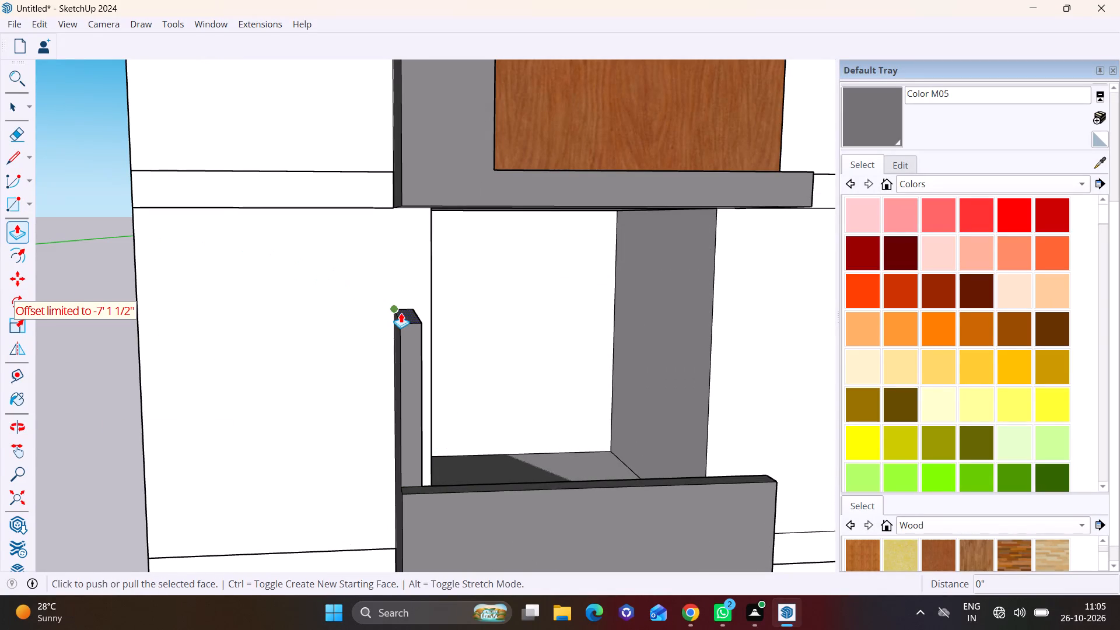
{"action": "left_click", "coordinate": [401, 313]}
{"action": "left_click", "coordinate": [414, 188]}
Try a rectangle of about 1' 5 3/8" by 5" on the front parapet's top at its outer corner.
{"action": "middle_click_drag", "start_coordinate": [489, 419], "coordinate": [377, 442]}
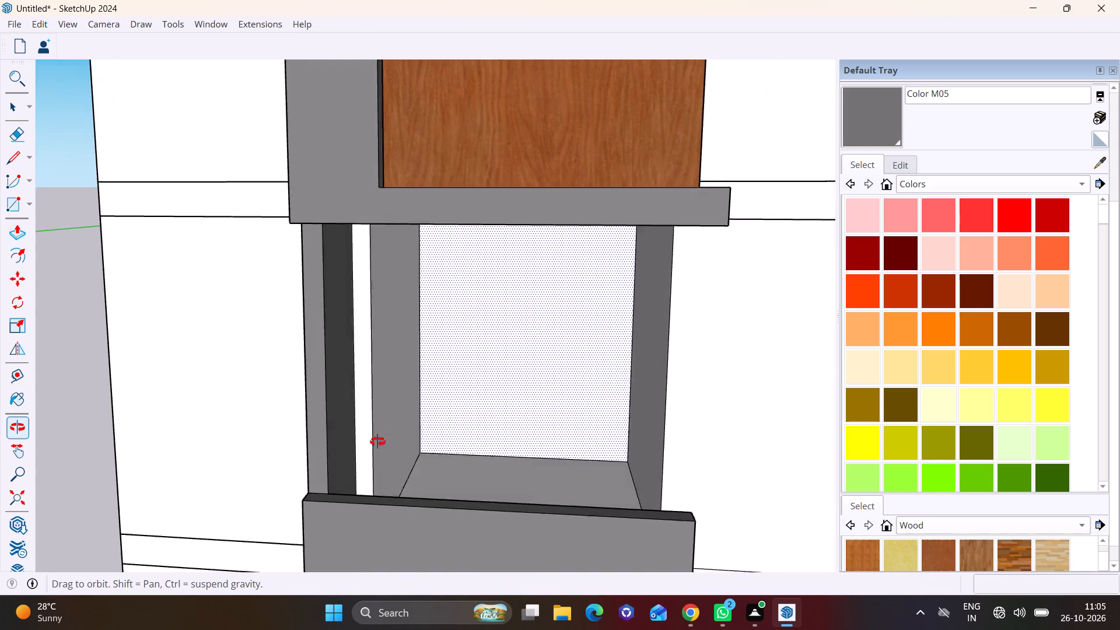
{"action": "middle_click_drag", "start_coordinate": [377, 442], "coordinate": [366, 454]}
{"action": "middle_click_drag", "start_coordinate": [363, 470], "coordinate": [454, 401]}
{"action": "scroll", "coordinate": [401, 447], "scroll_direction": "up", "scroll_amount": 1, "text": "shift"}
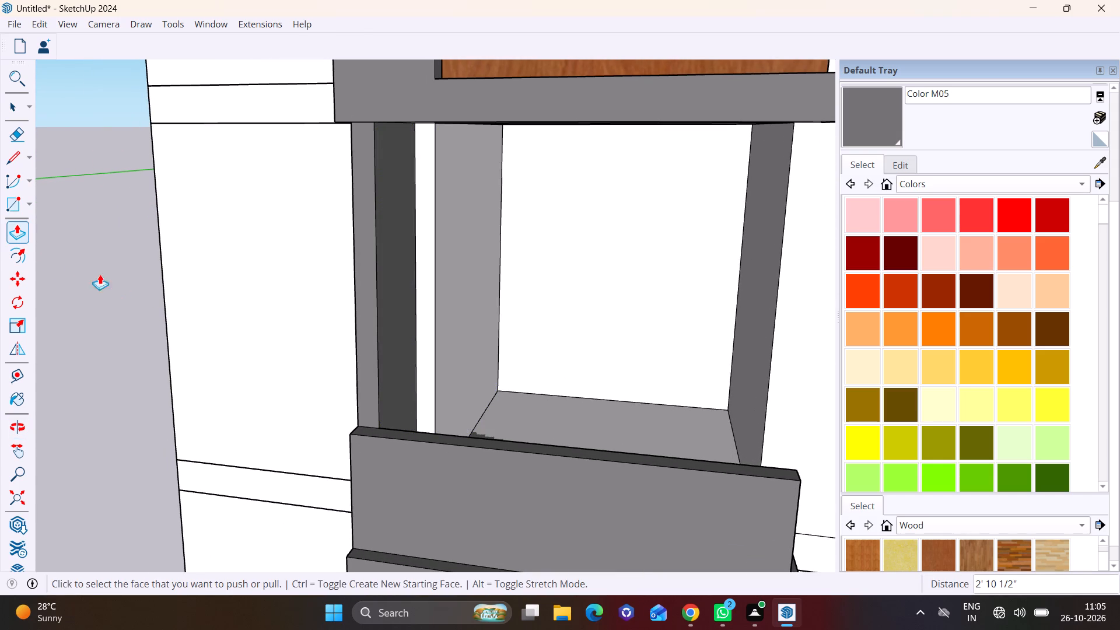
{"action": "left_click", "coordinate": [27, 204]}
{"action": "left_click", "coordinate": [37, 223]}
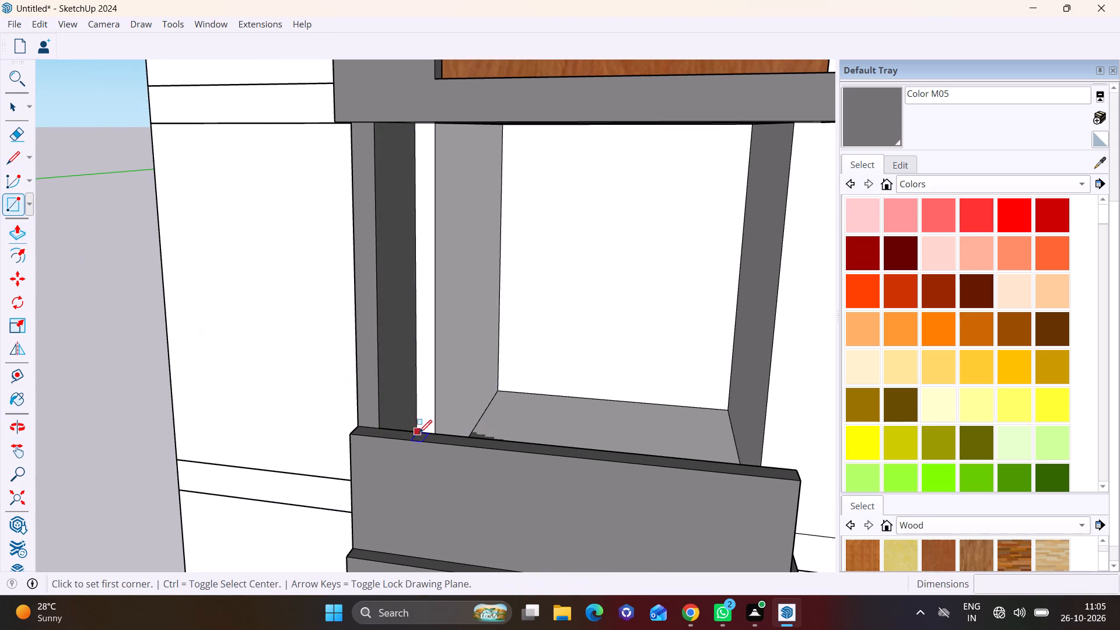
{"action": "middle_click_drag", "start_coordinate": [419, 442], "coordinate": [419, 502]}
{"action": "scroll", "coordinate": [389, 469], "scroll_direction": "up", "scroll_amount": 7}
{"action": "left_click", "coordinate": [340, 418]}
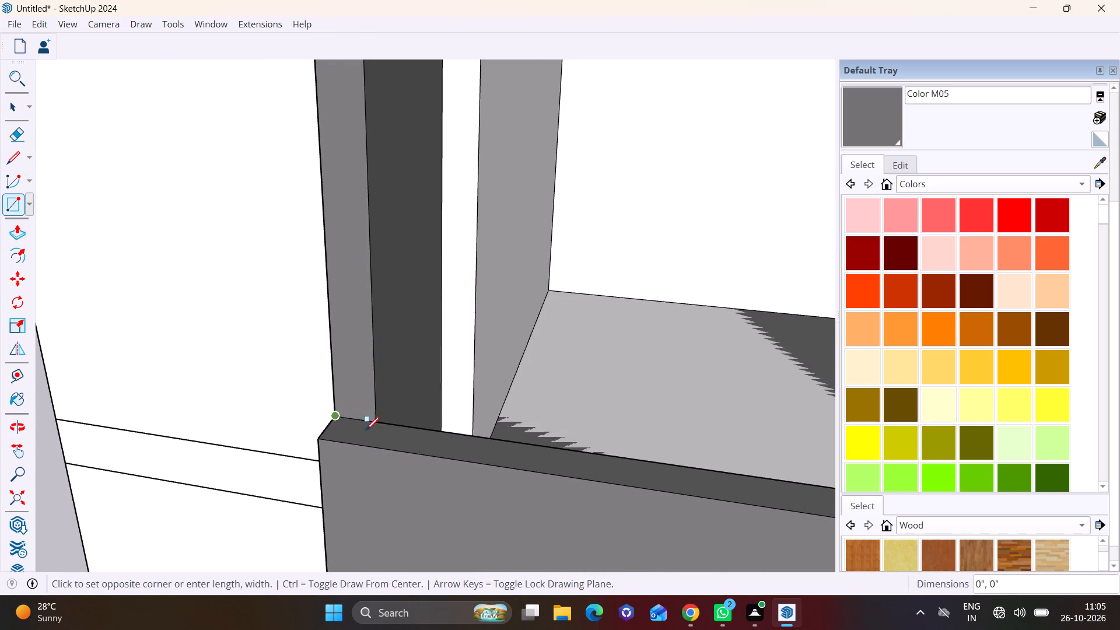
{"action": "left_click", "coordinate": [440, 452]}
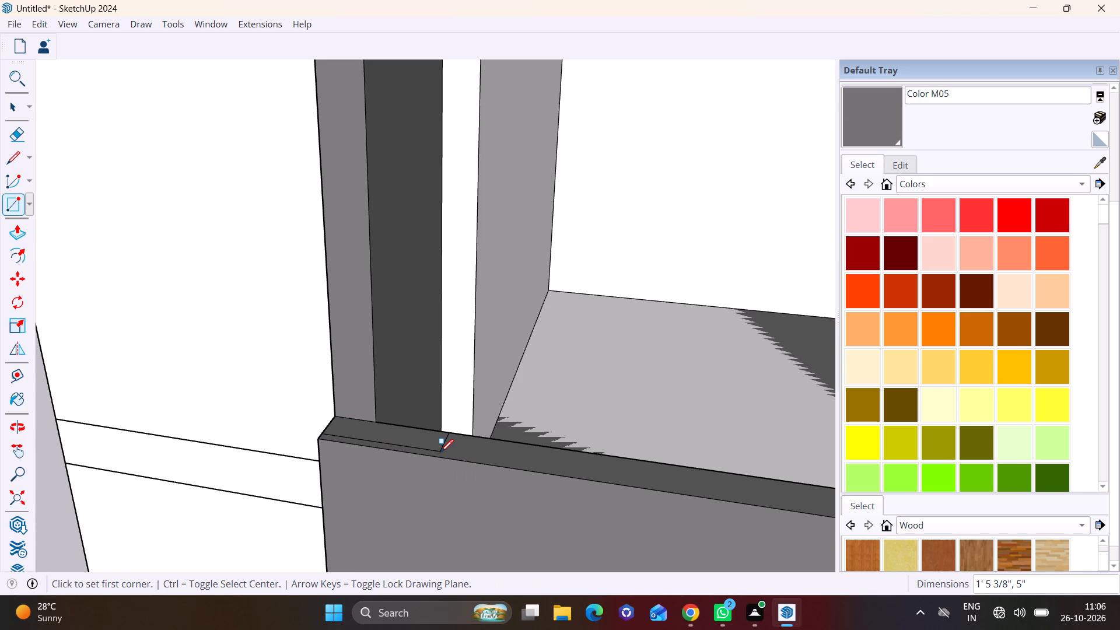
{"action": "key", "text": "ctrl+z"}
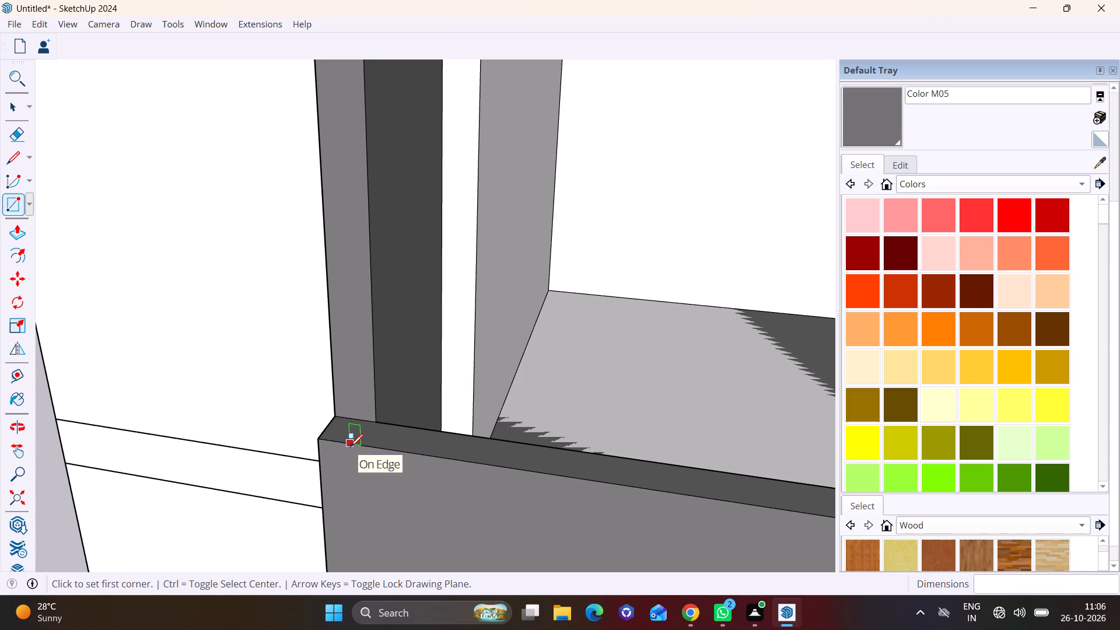
Draw a rectangle on the front parapet's top from its outer back corner, across the full parapet thickness and as wide as the side wall's visible faces.
{"action": "left_click", "coordinate": [334, 418]}
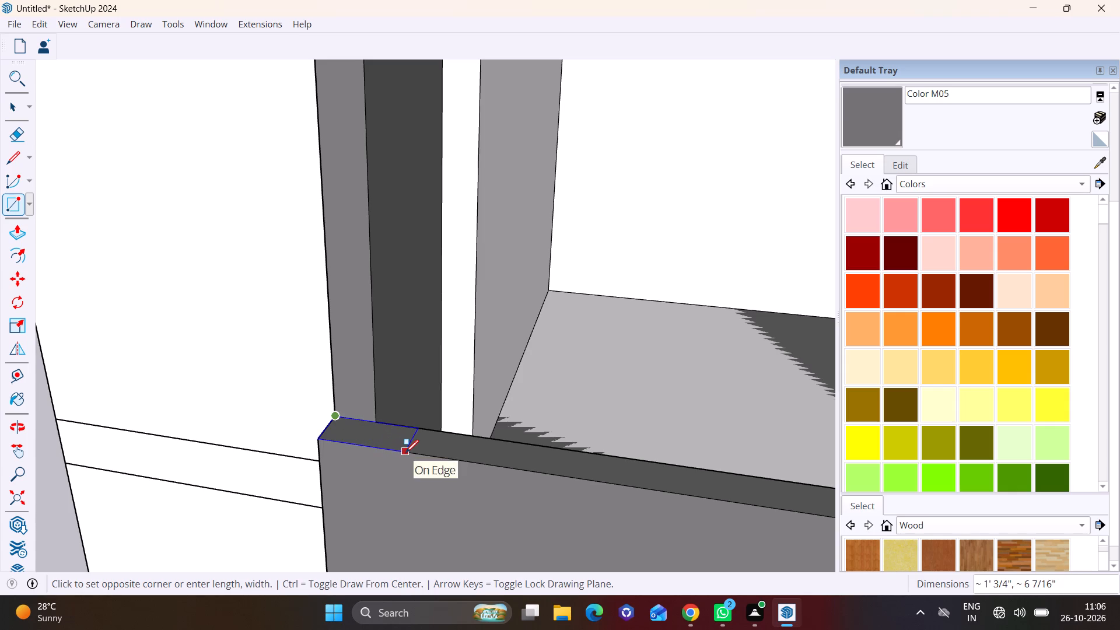
{"action": "left_click", "coordinate": [426, 453]}
Push/Pull the rectangle at the parapet's outer end up 7' 7/8" to meet the framed balcony above.
{"action": "key", "text": "space"}
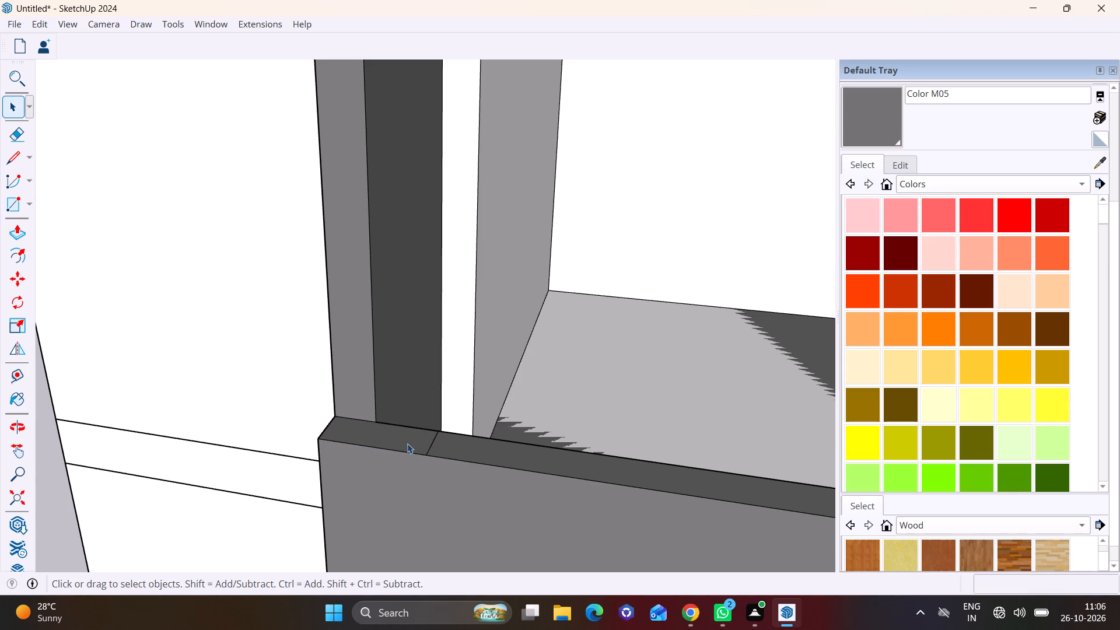
{"action": "left_click", "coordinate": [407, 443]}
{"action": "left_click", "coordinate": [16, 227]}
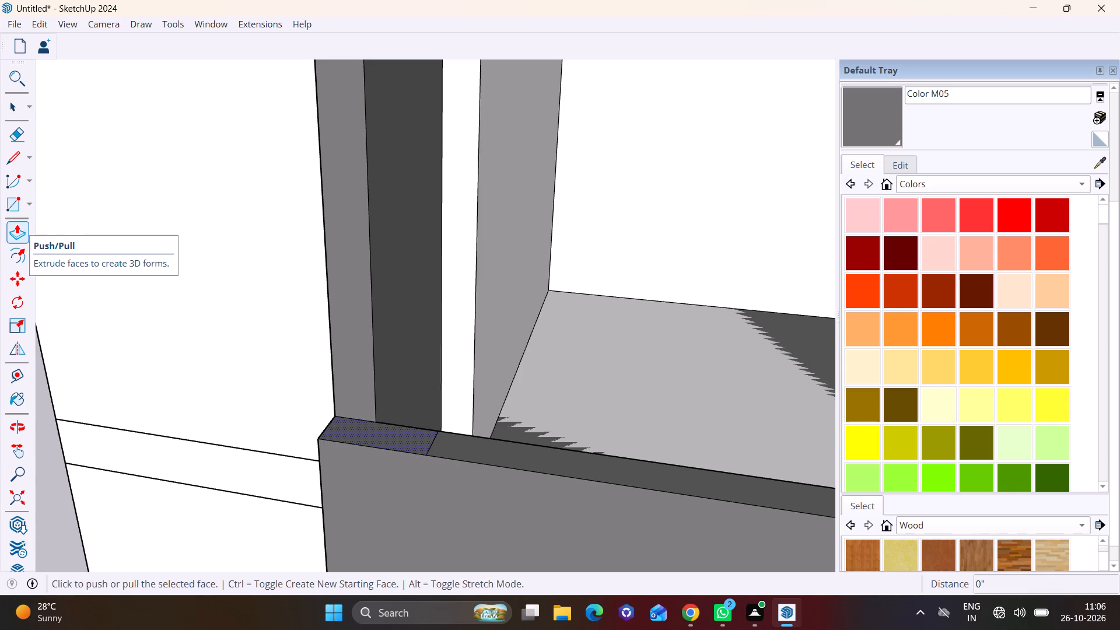
{"action": "left_click", "coordinate": [395, 436]}
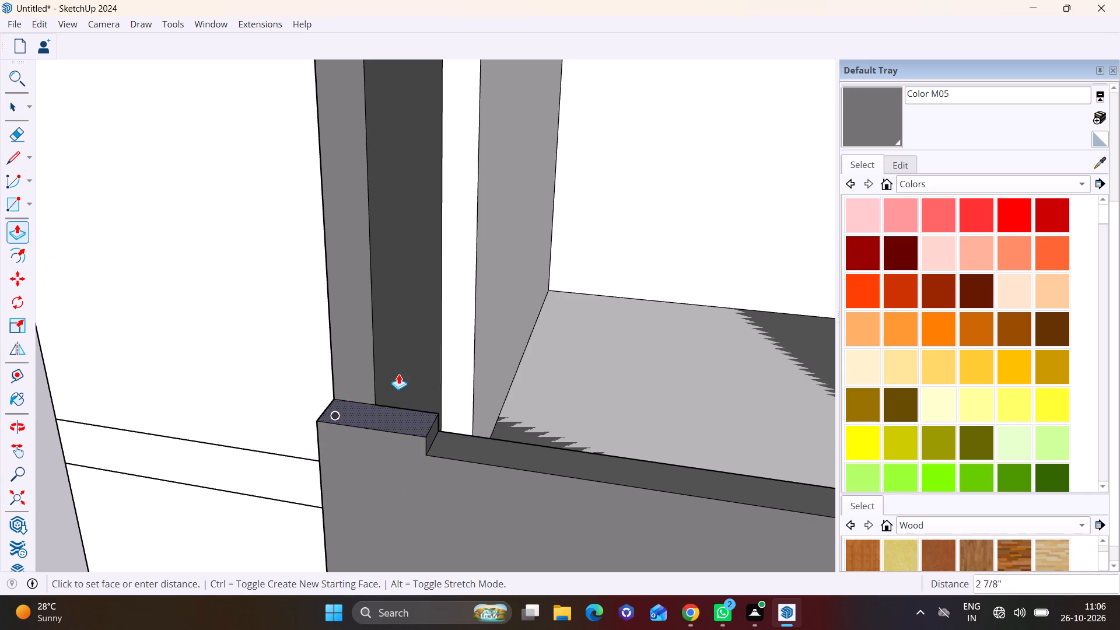
{"action": "scroll", "coordinate": [398, 326], "scroll_direction": "down", "scroll_amount": 12}
{"action": "left_click", "coordinate": [445, 151]}
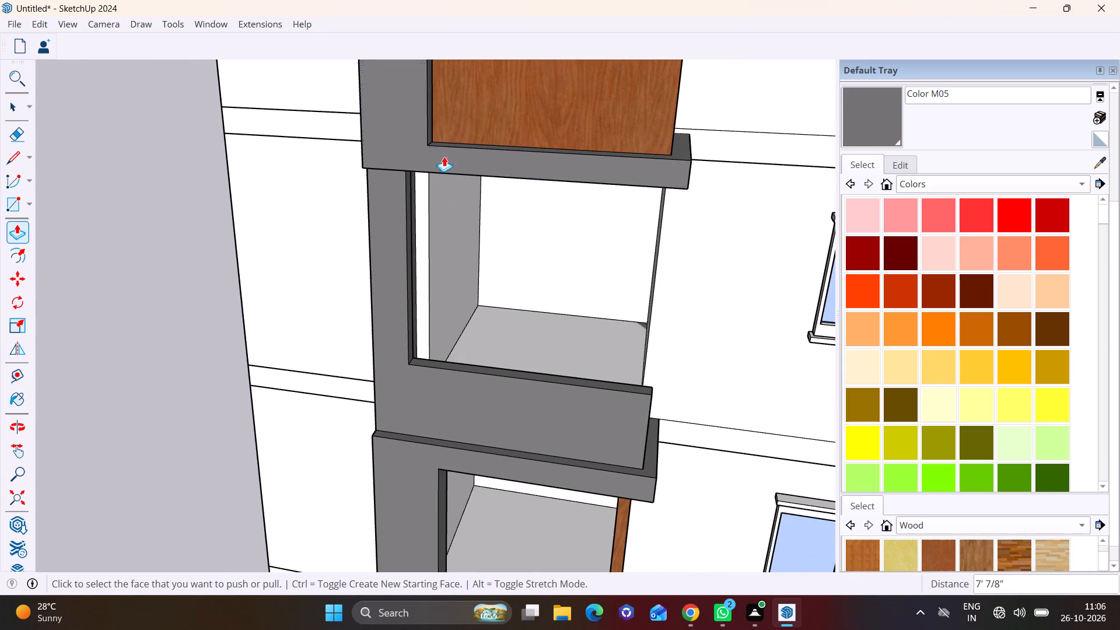
Examine the new front parapet and corner pier against the framed balconies and the rest of the facade.
{"action": "middle_click_drag", "start_coordinate": [428, 316], "coordinate": [453, 213]}
{"action": "scroll", "coordinate": [452, 367], "scroll_direction": "down", "scroll_amount": 10}
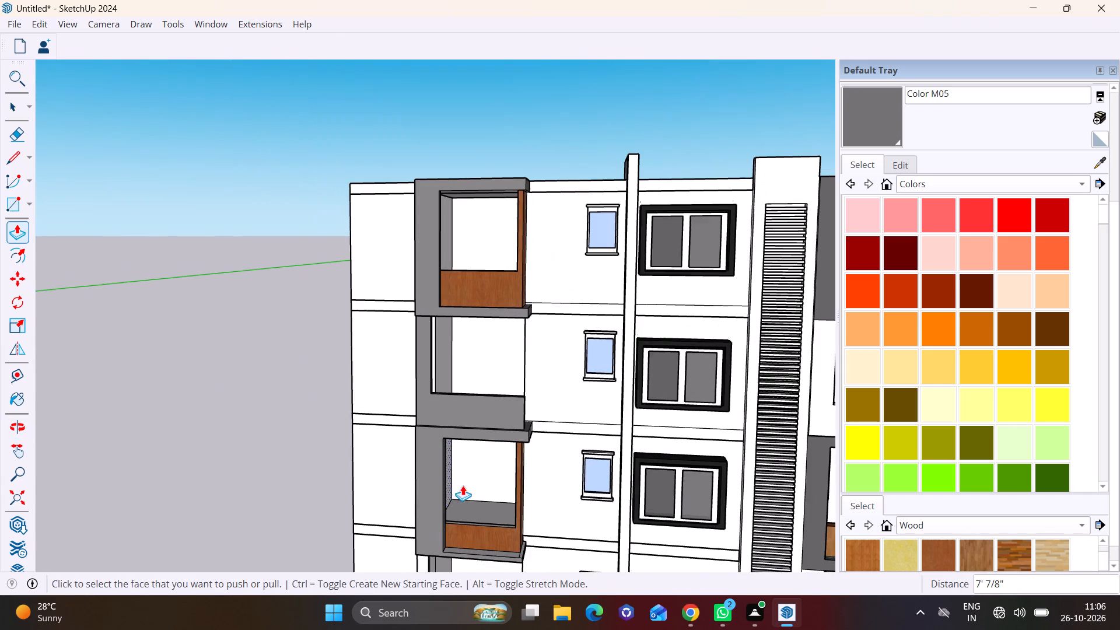
{"action": "middle_click_drag", "start_coordinate": [458, 485], "coordinate": [452, 485]}
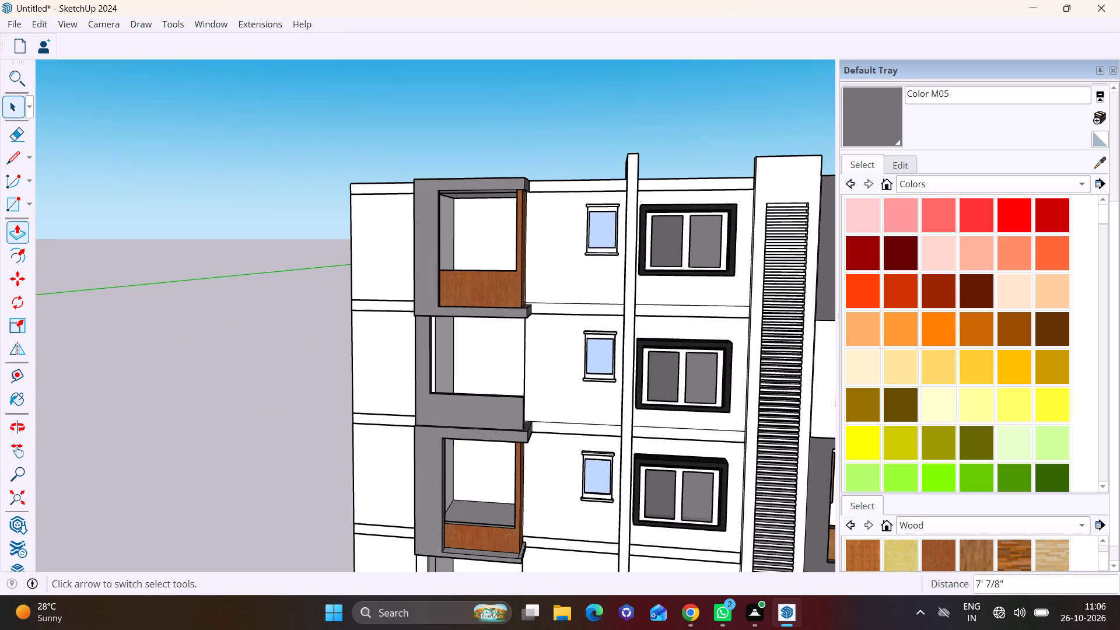
{"action": "left_click", "coordinate": [7, 99]}
{"action": "scroll", "coordinate": [397, 426], "scroll_direction": "down", "scroll_amount": 1}
{"action": "middle_click_drag", "start_coordinate": [495, 473], "coordinate": [482, 471]}
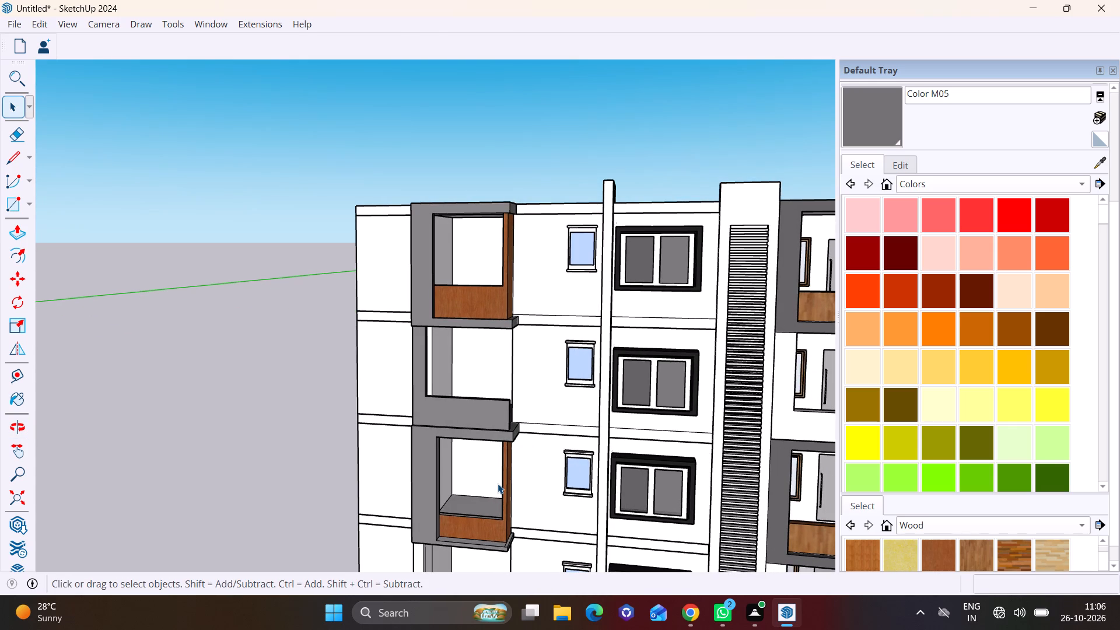
{"action": "scroll", "coordinate": [482, 407], "scroll_direction": "down", "scroll_amount": 4}
{"action": "middle_click_drag", "start_coordinate": [435, 410], "coordinate": [432, 353]}
Paint the front face of the open balcony's parapet and corner pier with white Color M00.
{"action": "scroll", "coordinate": [474, 394], "scroll_direction": "up", "scroll_amount": 6}
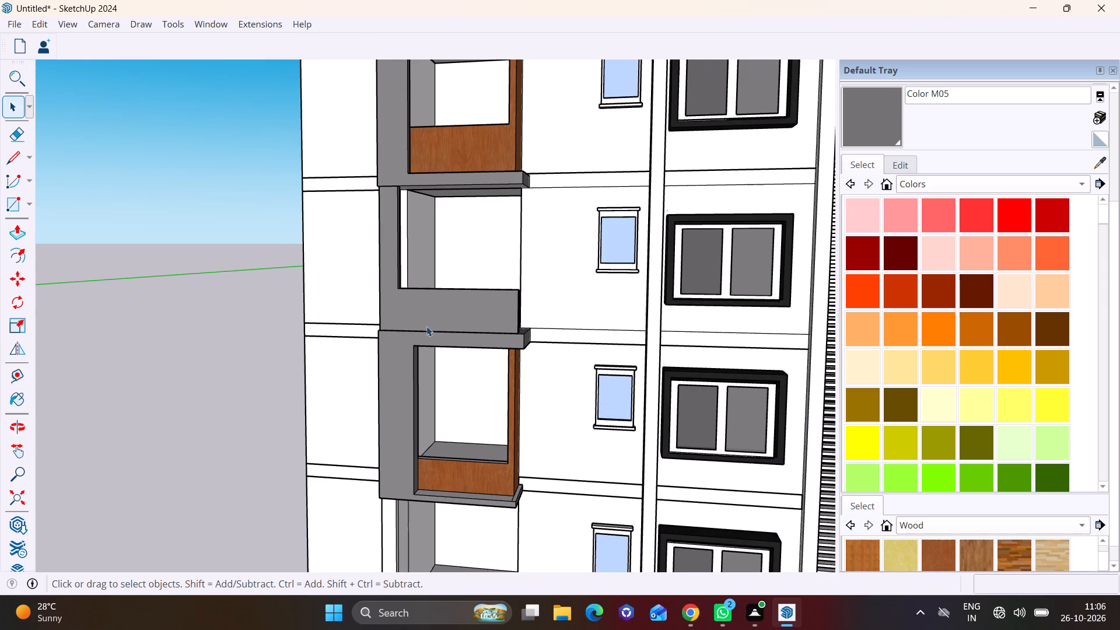
{"action": "scroll", "coordinate": [886, 438], "scroll_direction": "down", "scroll_amount": 4}
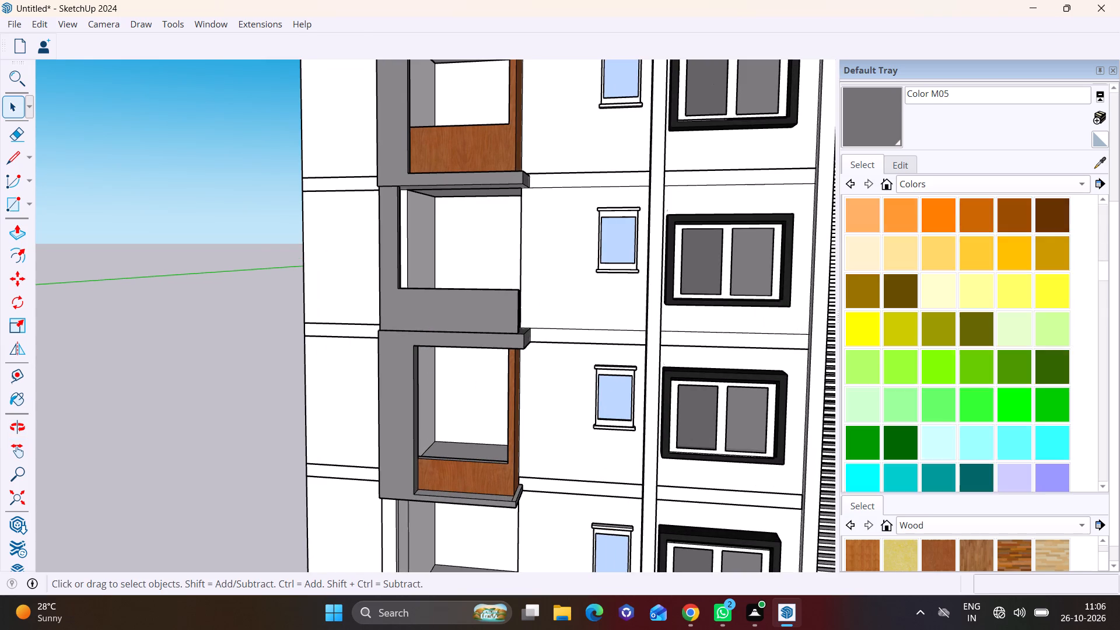
{"action": "scroll", "coordinate": [886, 438], "scroll_direction": "down", "scroll_amount": 11}
{"action": "left_click", "coordinate": [865, 305]}
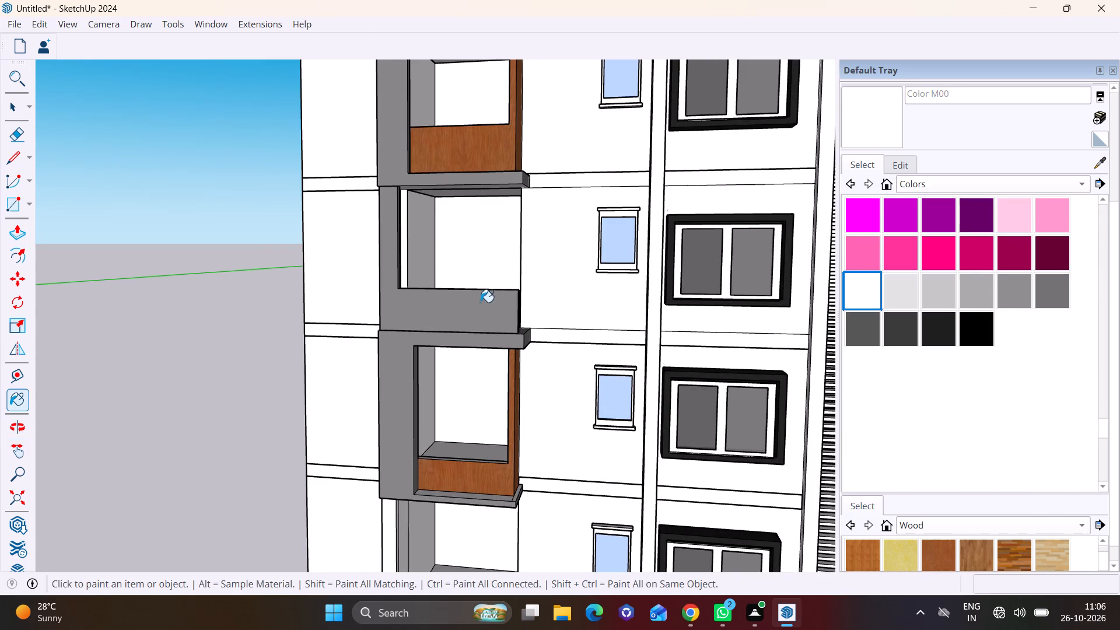
{"action": "left_click", "coordinate": [456, 306]}
Examine the white balcony front, its side wall and the interior faces from the front, below and the side.
{"action": "scroll", "coordinate": [478, 323], "scroll_direction": "down", "scroll_amount": 1}
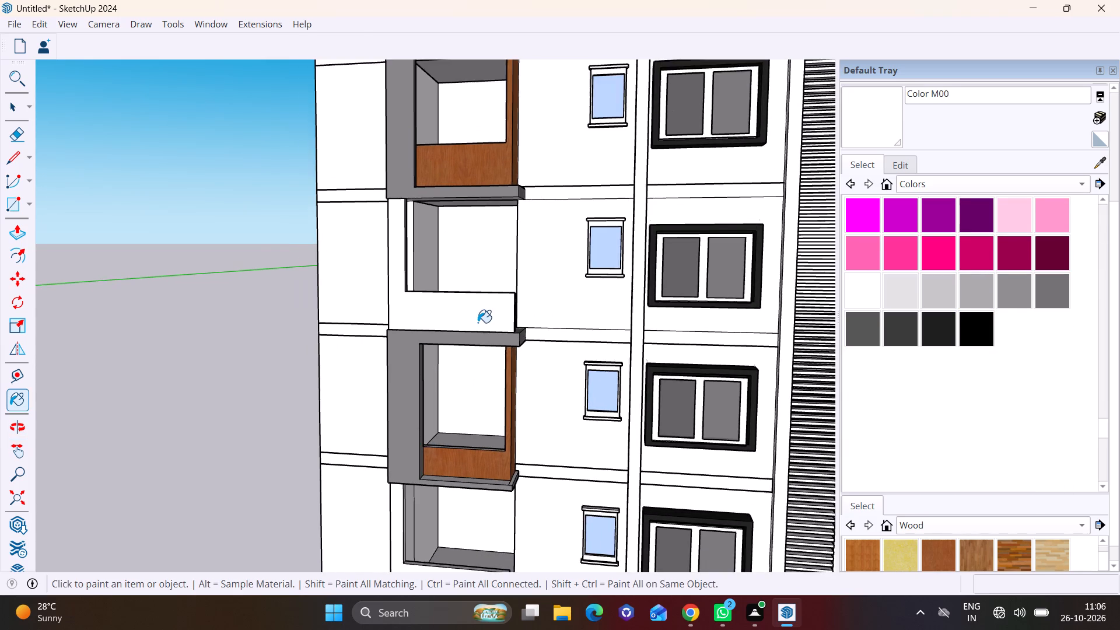
{"action": "middle_click_drag", "start_coordinate": [478, 323], "coordinate": [481, 246]}
{"action": "scroll", "coordinate": [412, 205], "scroll_direction": "up", "scroll_amount": 2}
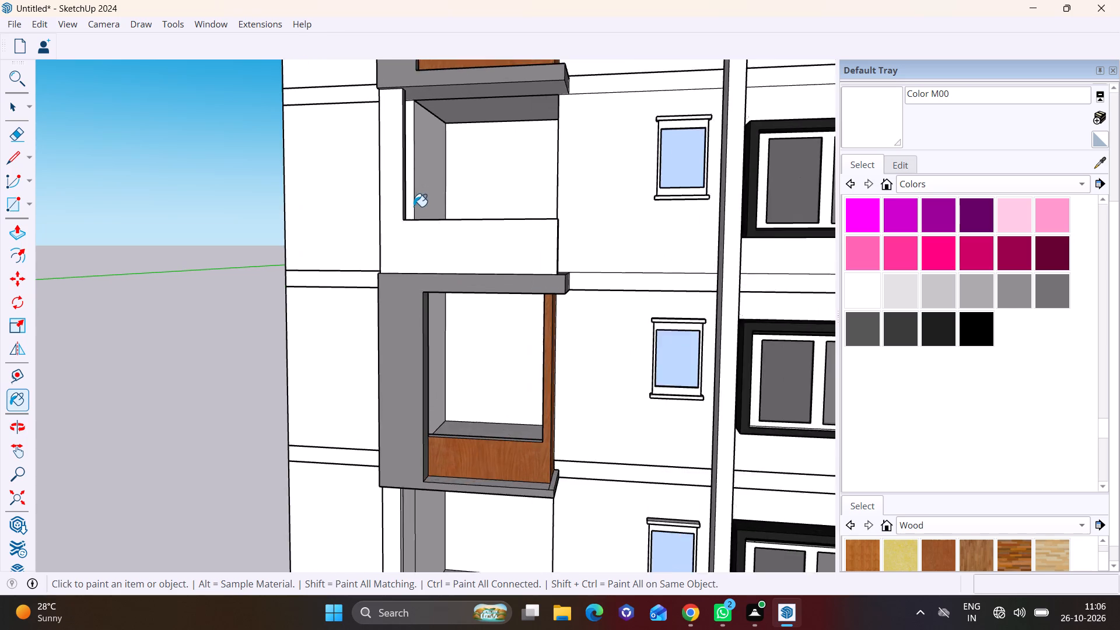
{"action": "scroll", "coordinate": [414, 206], "scroll_direction": "up", "scroll_amount": 2}
{"action": "scroll", "coordinate": [477, 335], "scroll_direction": "up", "scroll_amount": 1, "text": "shift"}
{"action": "middle_click_drag", "start_coordinate": [475, 335], "coordinate": [468, 159], "text": "shift"}
{"action": "scroll", "coordinate": [425, 373], "scroll_direction": "up", "scroll_amount": 2}
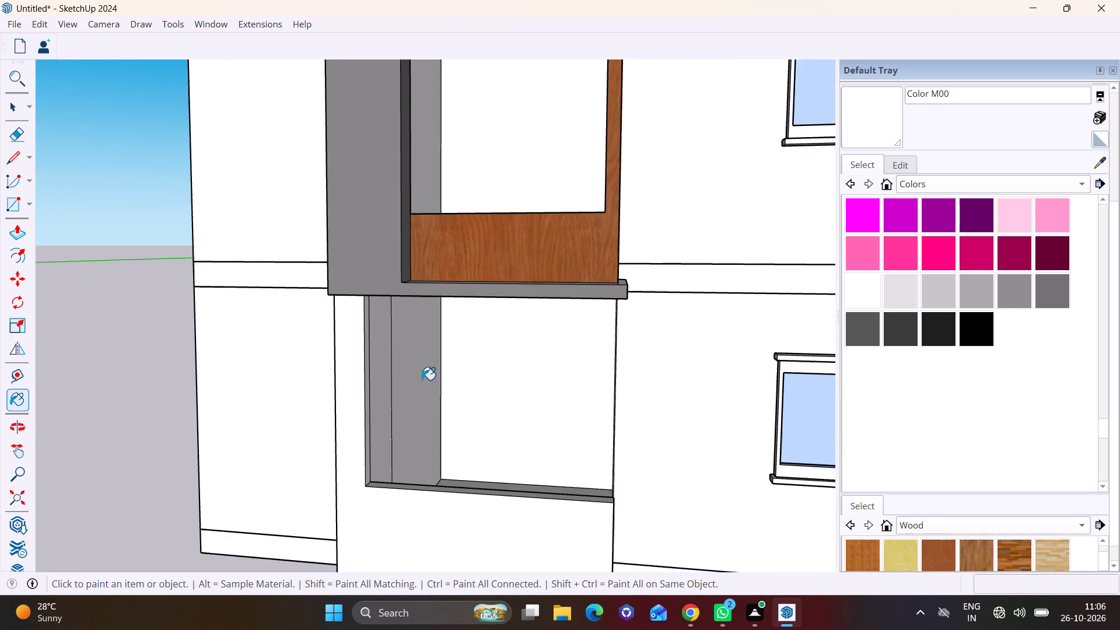
{"action": "middle_click_drag", "start_coordinate": [479, 394], "coordinate": [330, 403]}
{"action": "scroll", "coordinate": [554, 439], "scroll_direction": "up", "scroll_amount": 1}
{"action": "middle_click_drag", "start_coordinate": [545, 436], "coordinate": [388, 416]}
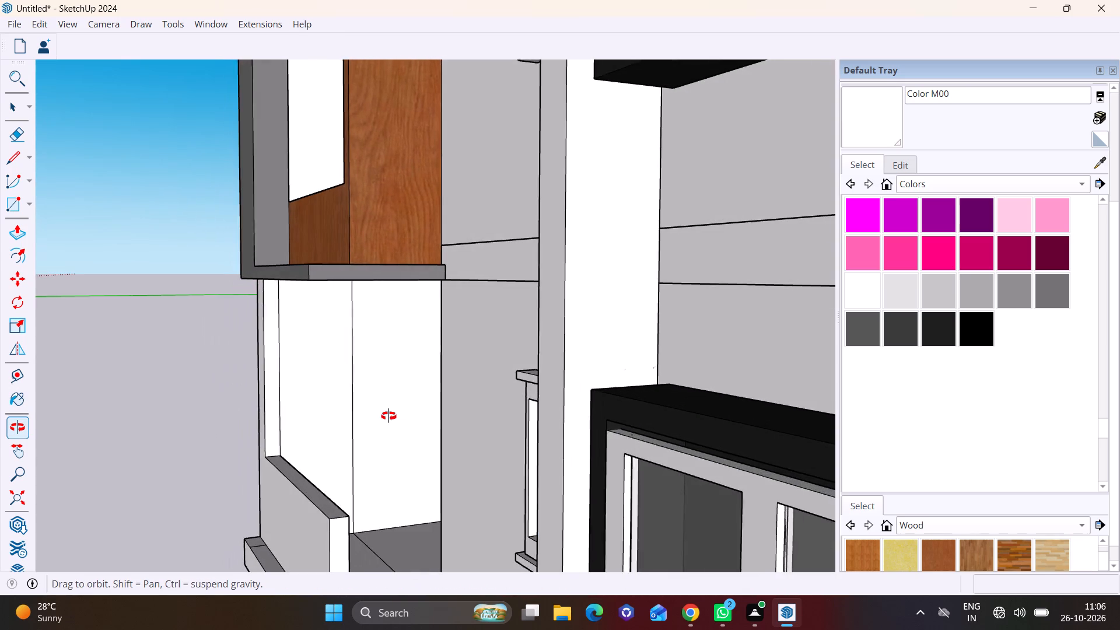
{"action": "middle_click_drag", "start_coordinate": [388, 416], "coordinate": [716, 409]}
{"action": "scroll", "coordinate": [508, 292], "scroll_direction": "down", "scroll_amount": 3}
{"action": "middle_click_drag", "start_coordinate": [459, 272], "coordinate": [579, 588], "text": "shift"}
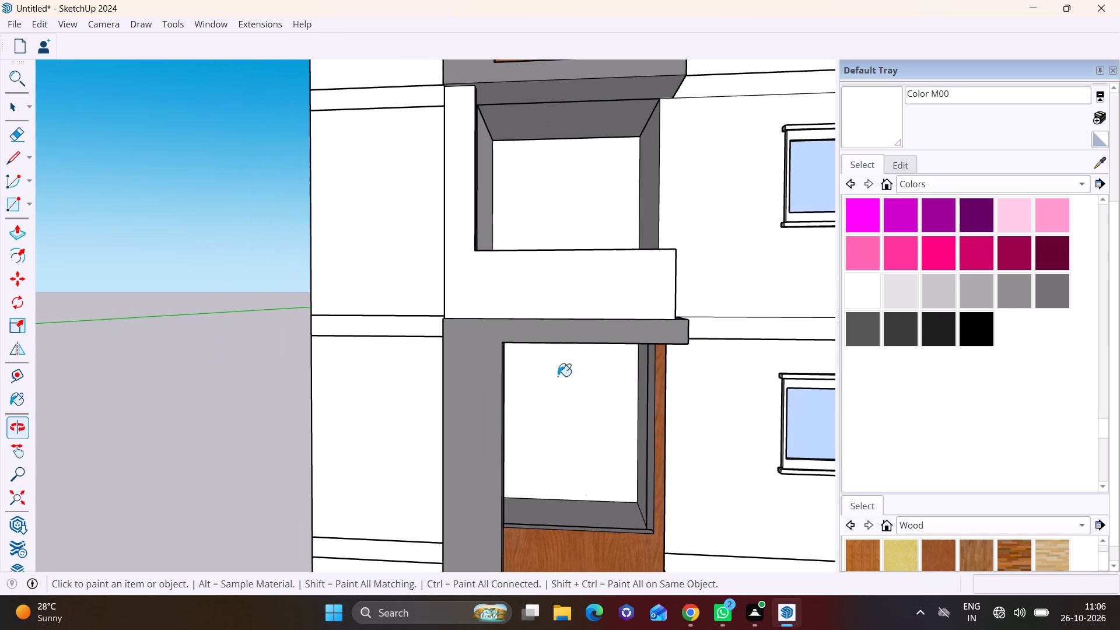
{"action": "middle_click_drag", "start_coordinate": [508, 220], "coordinate": [410, 250]}
{"action": "scroll", "coordinate": [458, 184], "scroll_direction": "up", "scroll_amount": 5}
{"action": "middle_click_drag", "start_coordinate": [505, 240], "coordinate": [453, 246]}
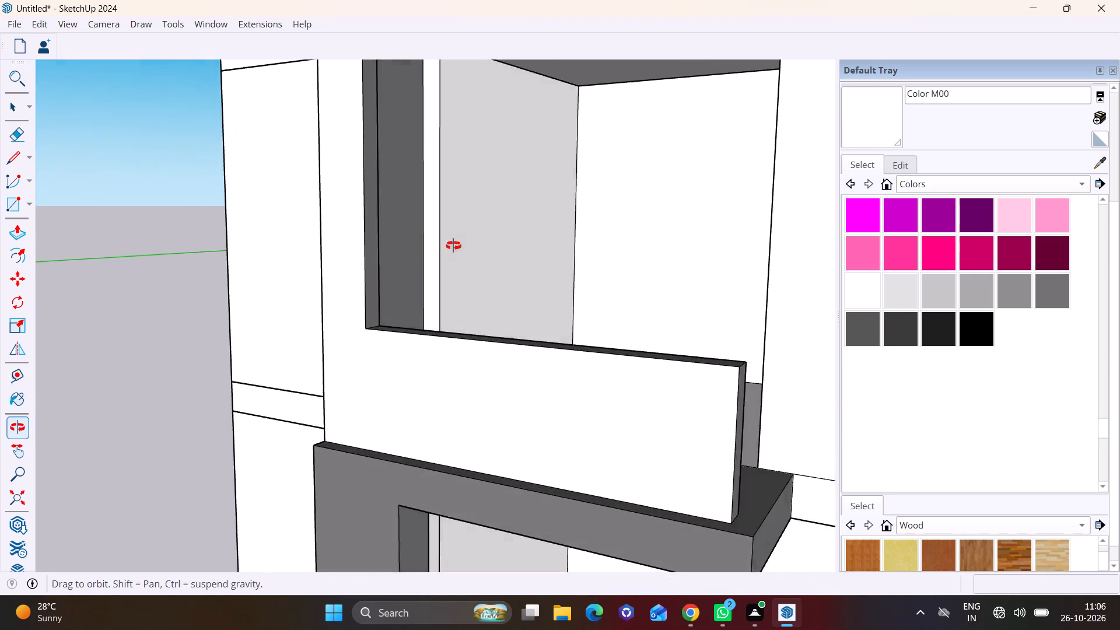
{"action": "middle_click_drag", "start_coordinate": [453, 246], "coordinate": [388, 265]}
{"action": "scroll", "coordinate": [394, 260], "scroll_direction": "up", "scroll_amount": 1}
Push/Pull the narrow vertical strip beside the side wall's inner face outward about 3' 1 1/8" to the balcony's front pier.
{"action": "middle_click_drag", "start_coordinate": [521, 271], "coordinate": [415, 383]}
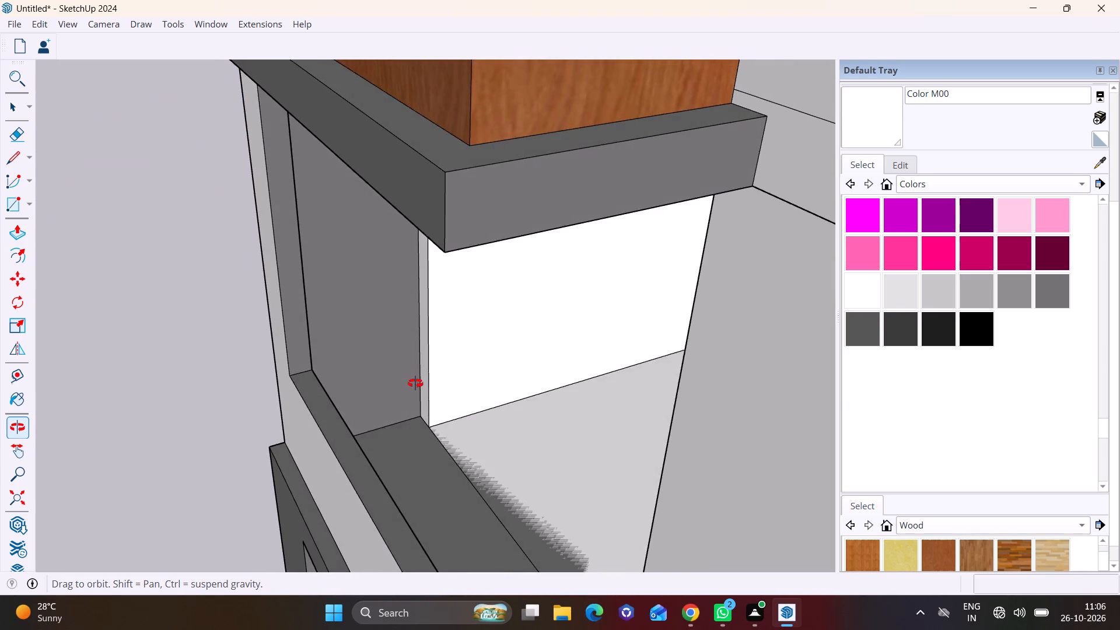
{"action": "middle_click_drag", "start_coordinate": [415, 383], "coordinate": [484, 305]}
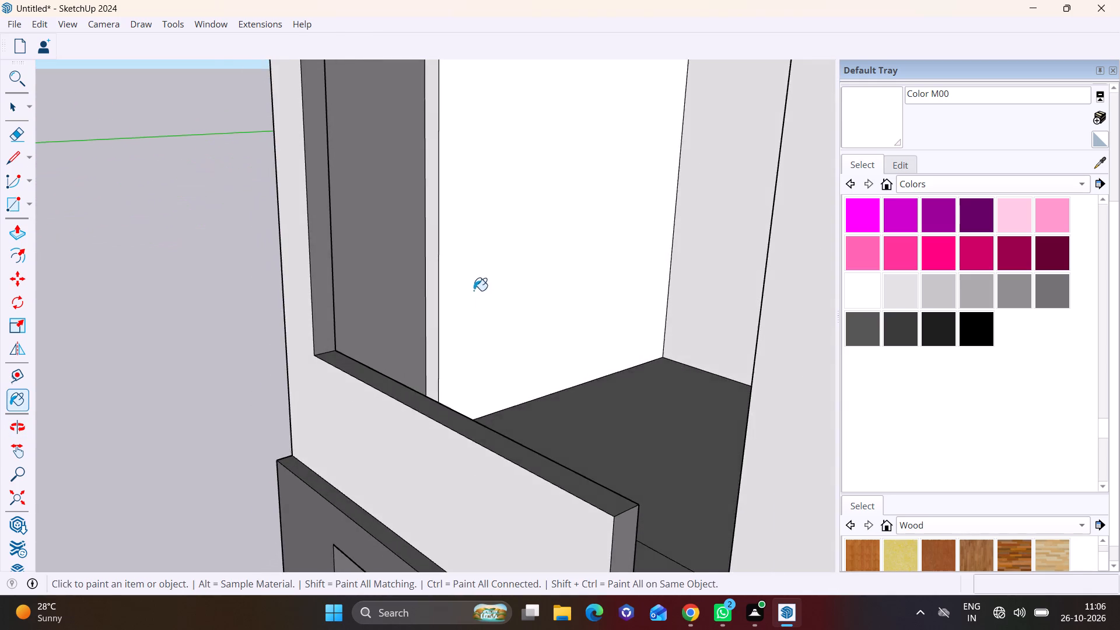
{"action": "scroll", "coordinate": [475, 291], "scroll_direction": "up", "scroll_amount": 2}
{"action": "key", "text": "space"}
{"action": "left_click", "coordinate": [425, 275]}
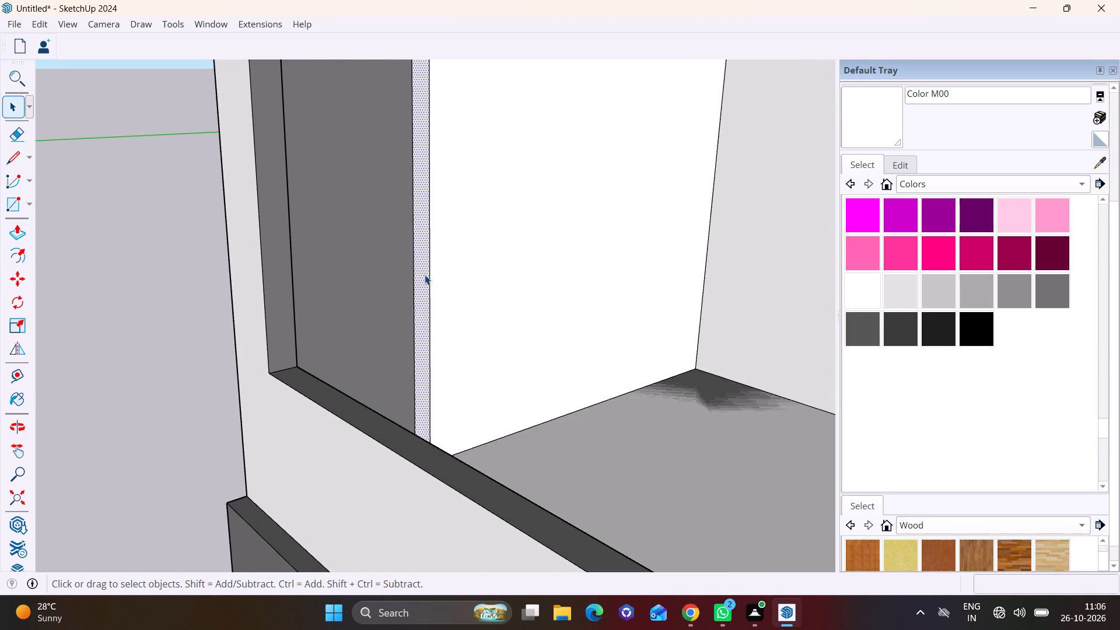
{"action": "left_click", "coordinate": [19, 233]}
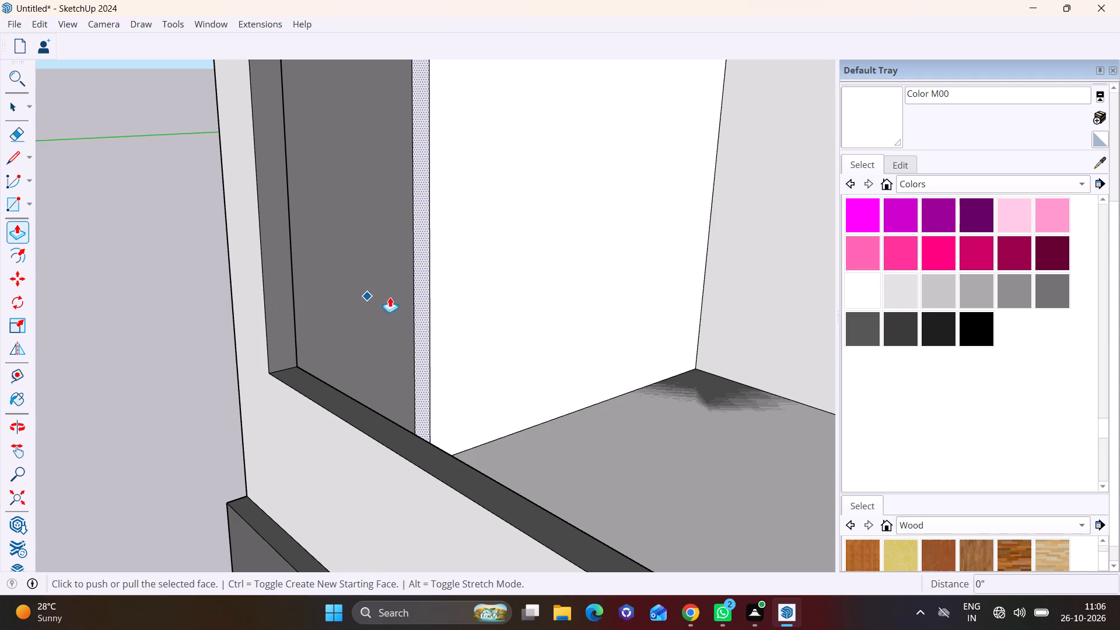
{"action": "left_click", "coordinate": [422, 282]}
{"action": "left_click", "coordinate": [264, 339]}
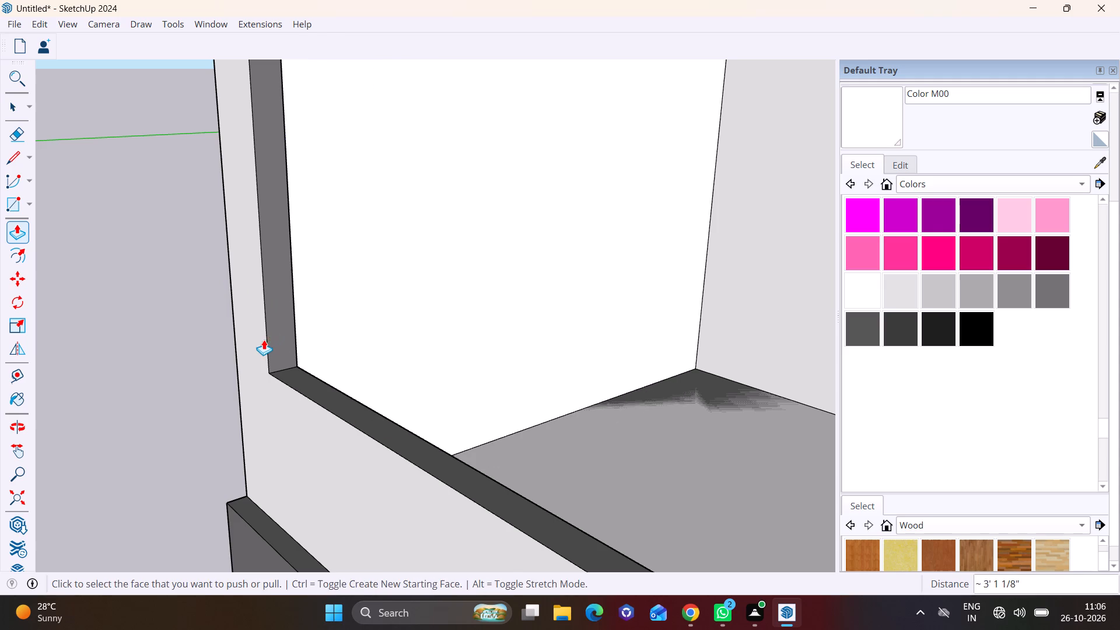
{"action": "key", "text": "space"}
{"action": "left_click", "coordinate": [166, 381]}
Delete the open balcony's floor face, which runs over the top of the grey frame below.
{"action": "scroll", "coordinate": [260, 413], "scroll_direction": "down", "scroll_amount": 7}
{"action": "scroll", "coordinate": [512, 465], "scroll_direction": "down", "scroll_amount": 3}
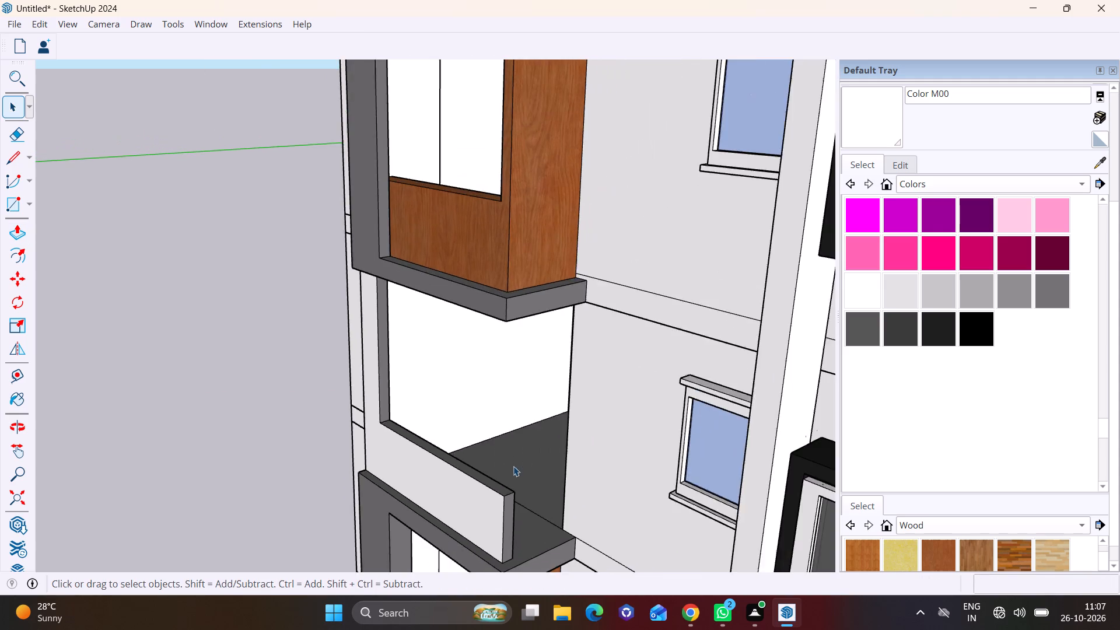
{"action": "middle_click_drag", "start_coordinate": [504, 440], "coordinate": [491, 314], "text": "shift"}
{"action": "middle_click_drag", "start_coordinate": [515, 339], "coordinate": [576, 454]}
{"action": "scroll", "coordinate": [546, 376], "scroll_direction": "up", "scroll_amount": 4}
{"action": "left_click", "coordinate": [540, 336]}
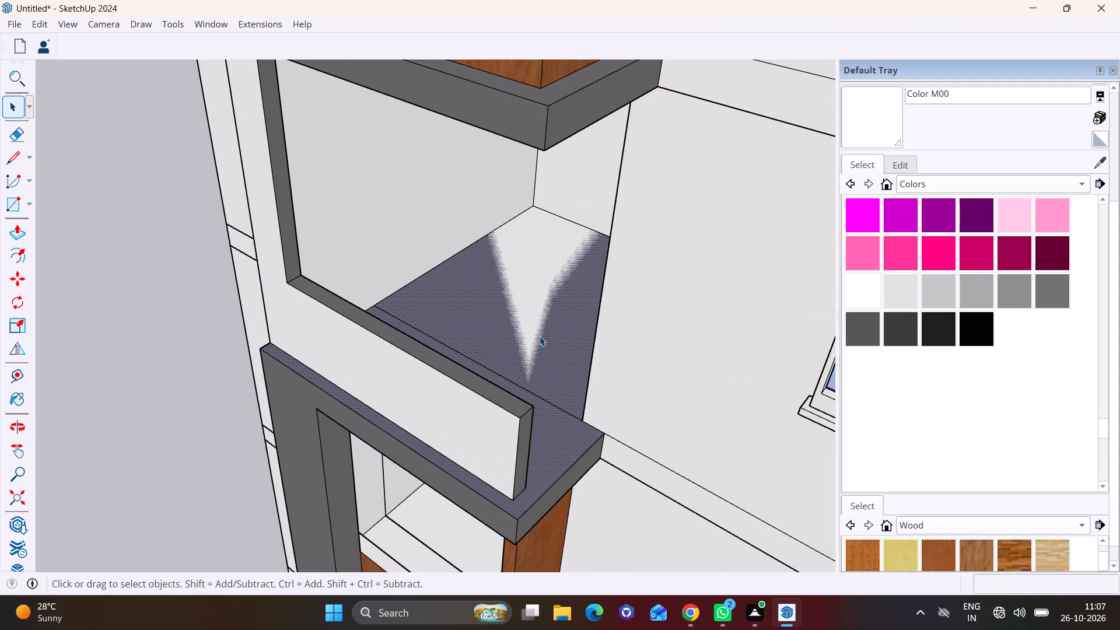
{"action": "key", "text": "Delete"}
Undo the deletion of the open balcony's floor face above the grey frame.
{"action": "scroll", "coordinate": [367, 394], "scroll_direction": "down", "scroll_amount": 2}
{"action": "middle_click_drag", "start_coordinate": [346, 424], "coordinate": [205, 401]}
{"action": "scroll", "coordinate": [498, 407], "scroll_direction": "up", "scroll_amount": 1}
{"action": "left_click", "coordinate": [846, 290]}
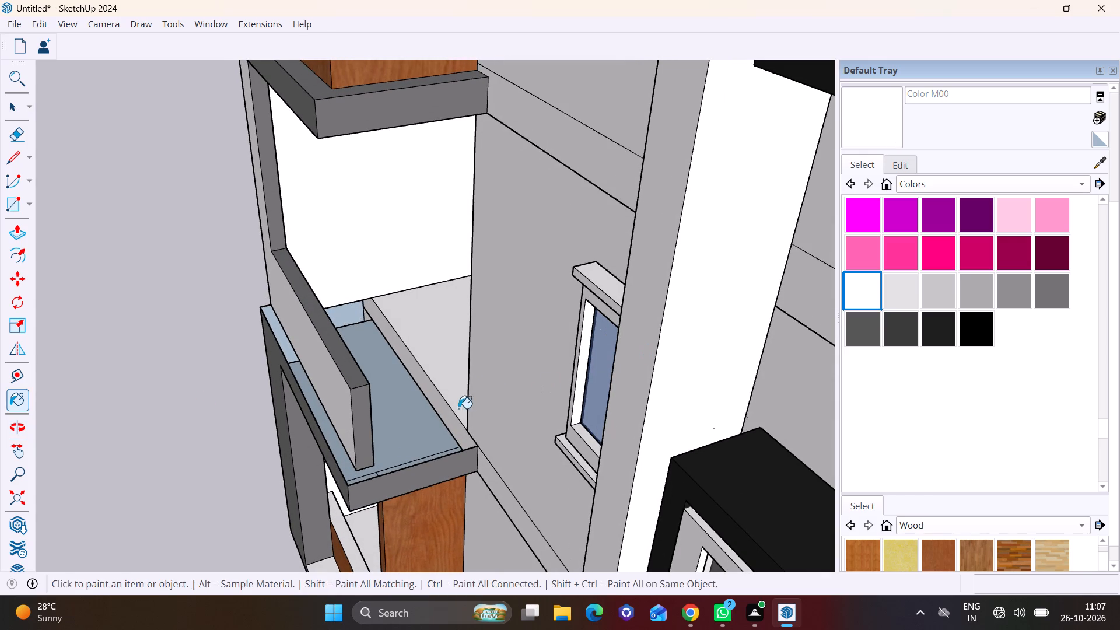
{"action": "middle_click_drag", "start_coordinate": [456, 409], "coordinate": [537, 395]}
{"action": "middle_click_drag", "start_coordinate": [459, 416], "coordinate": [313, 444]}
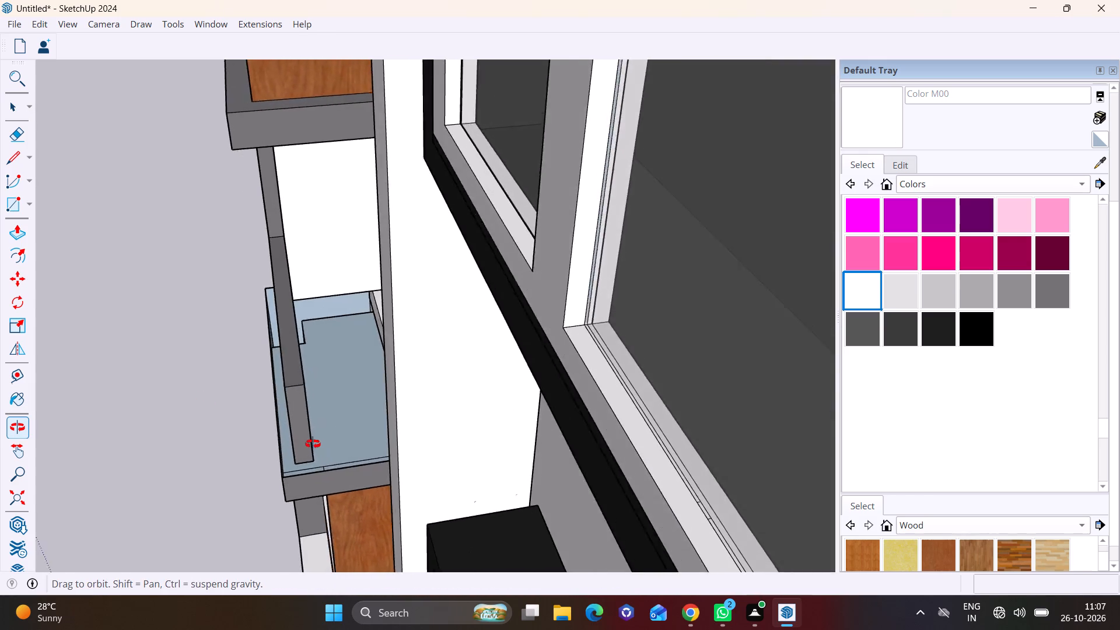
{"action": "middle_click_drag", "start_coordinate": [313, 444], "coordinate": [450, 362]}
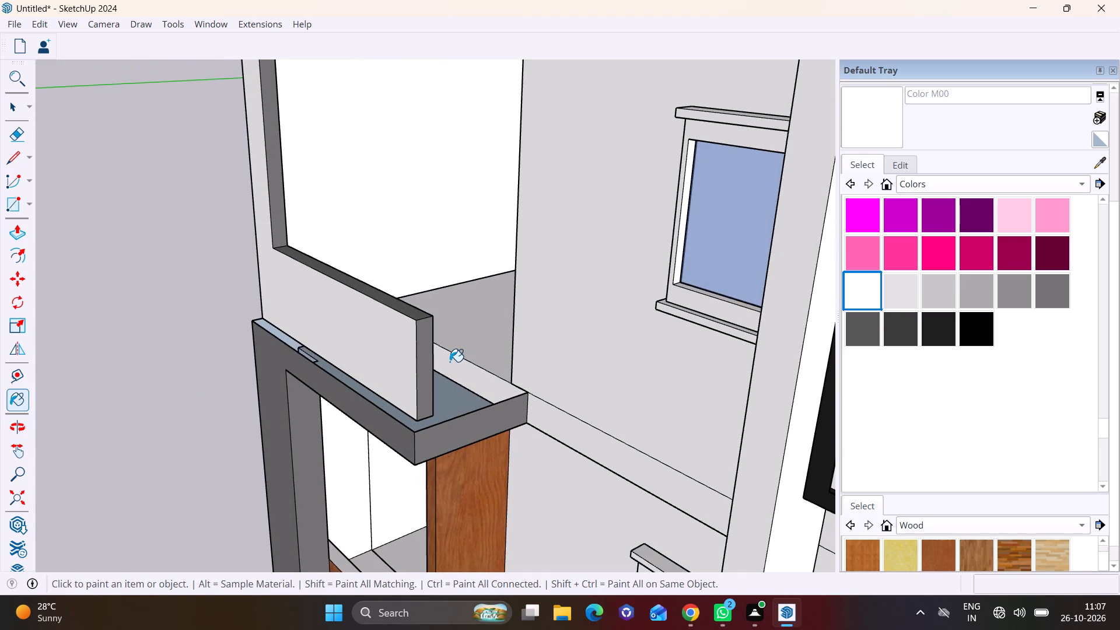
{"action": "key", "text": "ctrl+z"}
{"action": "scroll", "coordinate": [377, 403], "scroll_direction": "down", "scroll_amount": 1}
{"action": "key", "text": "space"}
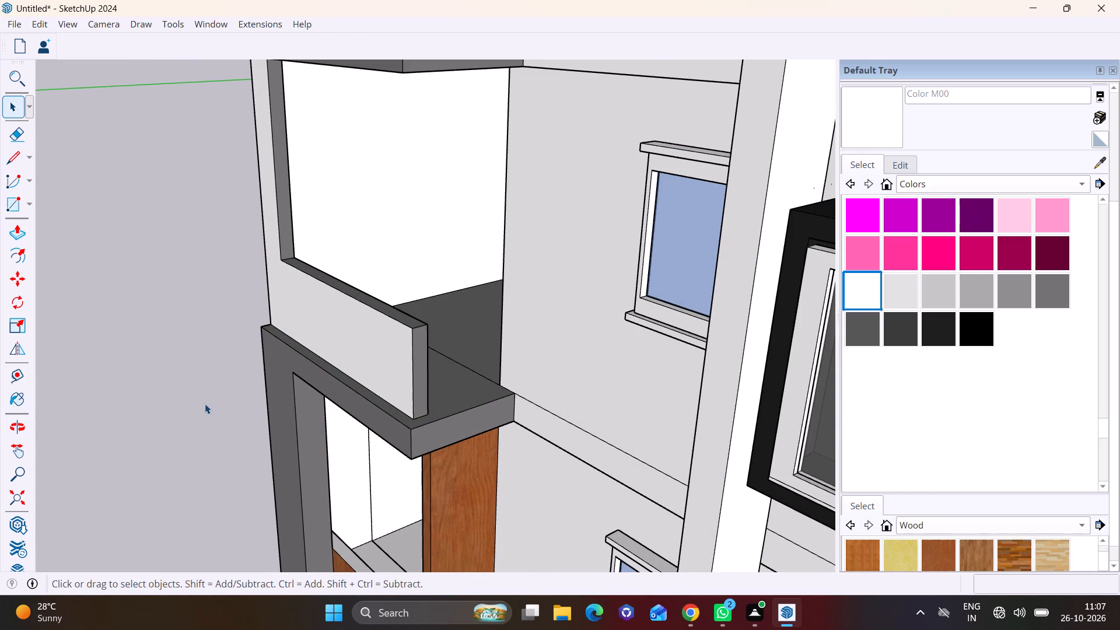
Push/Pull the open end face of the entrance platform's parapet back about 1' 1 3/4", away from the platform's side edge.
{"action": "scroll", "coordinate": [205, 404], "scroll_direction": "down", "scroll_amount": 10}
{"action": "middle_click_drag", "start_coordinate": [330, 379], "coordinate": [292, 461]}
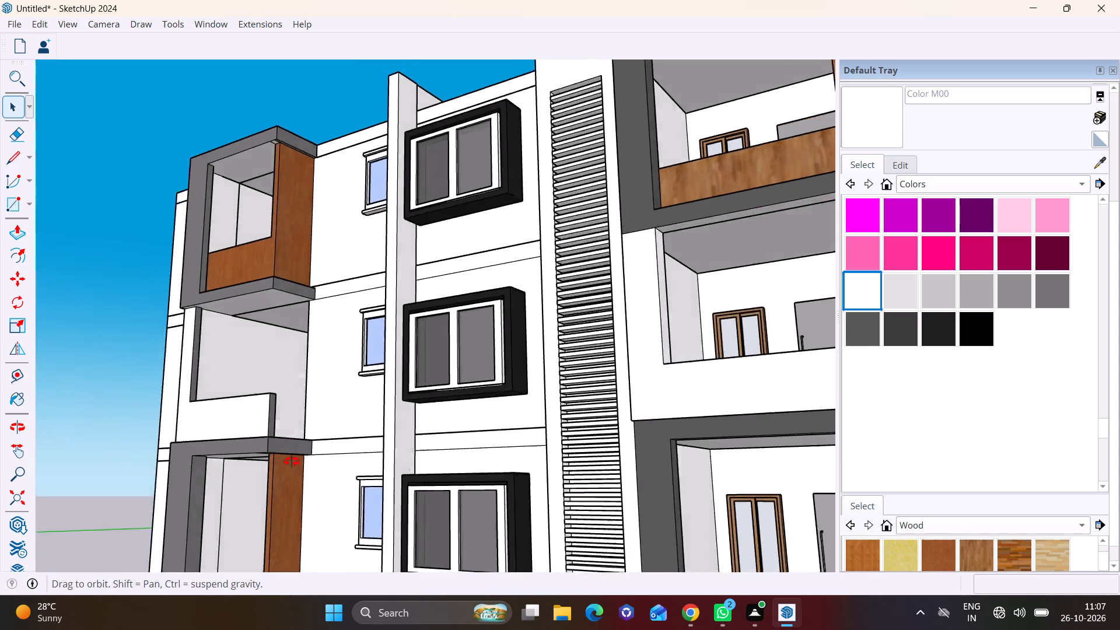
{"action": "middle_click_drag", "start_coordinate": [292, 461], "coordinate": [286, 488]}
{"action": "middle_click_drag", "start_coordinate": [325, 439], "coordinate": [416, 265], "text": "shift"}
{"action": "middle_click_drag", "start_coordinate": [384, 342], "coordinate": [331, 492]}
{"action": "scroll", "coordinate": [372, 460], "scroll_direction": "up", "scroll_amount": 5}
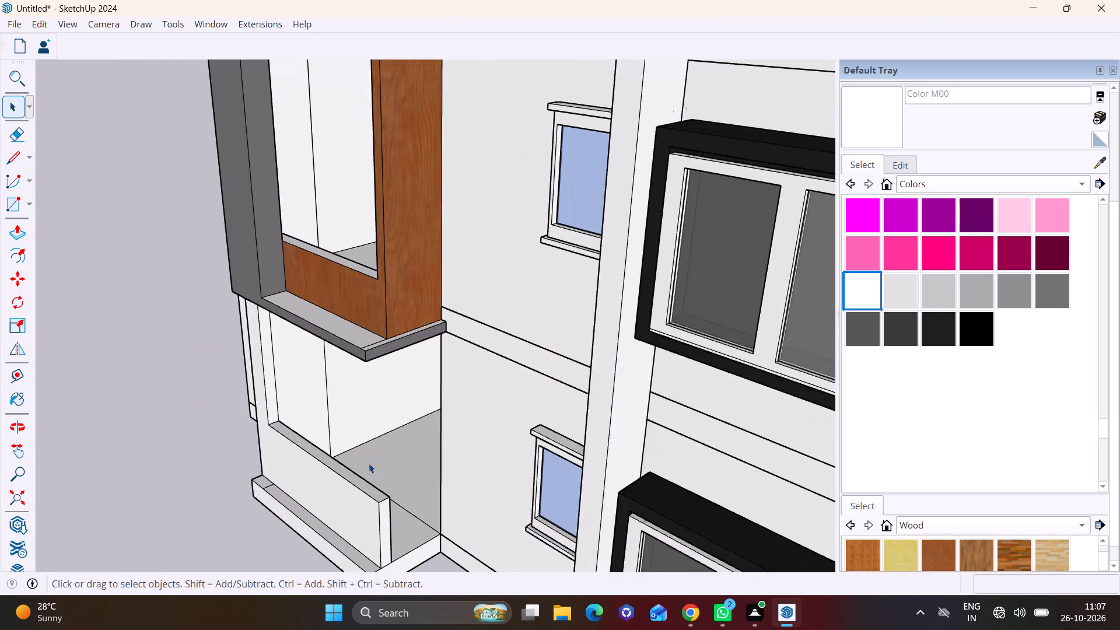
{"action": "scroll", "coordinate": [369, 463], "scroll_direction": "up", "scroll_amount": 1}
{"action": "middle_click_drag", "start_coordinate": [404, 444], "coordinate": [486, 363]}
{"action": "scroll", "coordinate": [473, 409], "scroll_direction": "down", "scroll_amount": 6}
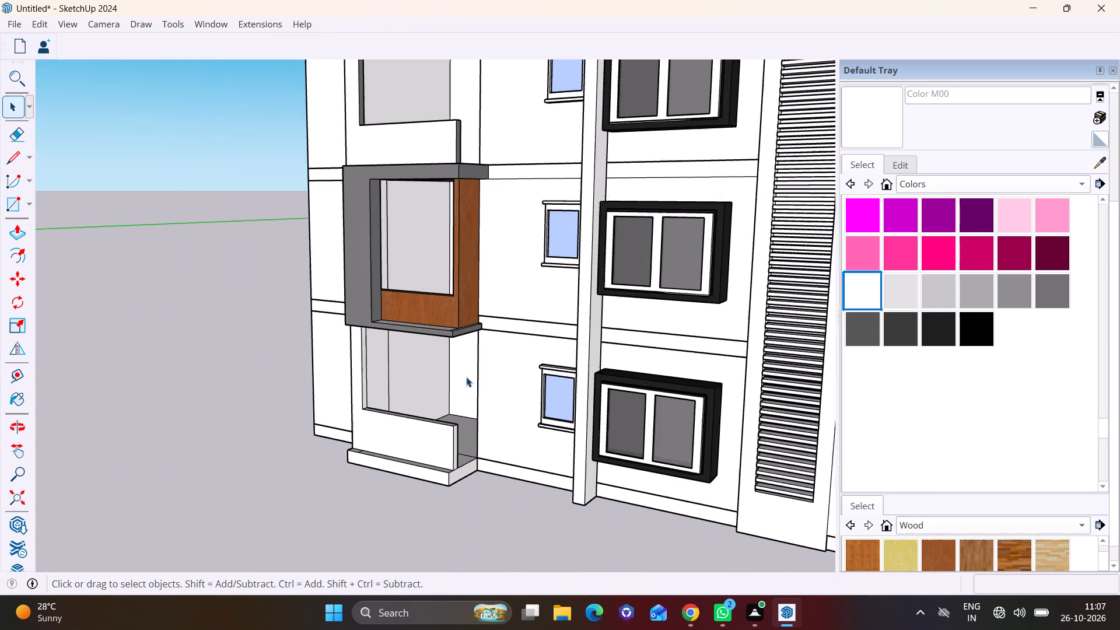
{"action": "scroll", "coordinate": [467, 311], "scroll_direction": "down", "scroll_amount": 3}
{"action": "scroll", "coordinate": [461, 420], "scroll_direction": "up", "scroll_amount": 14}
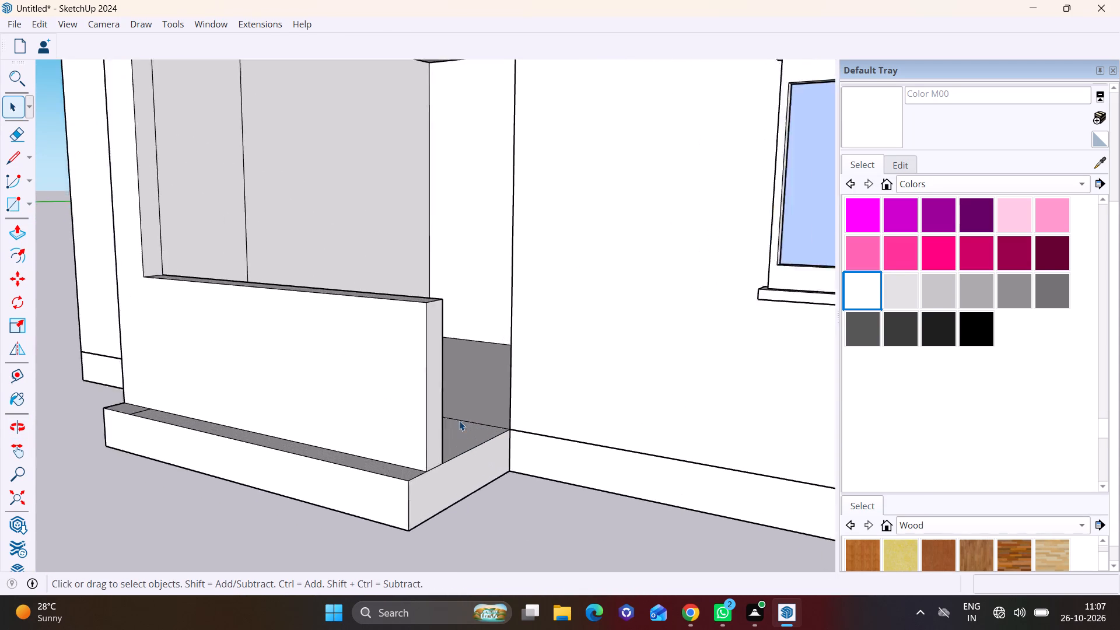
{"action": "scroll", "coordinate": [459, 421], "scroll_direction": "up", "scroll_amount": 5}
{"action": "middle_click_drag", "start_coordinate": [443, 435], "coordinate": [380, 476]}
{"action": "left_click", "coordinate": [347, 449]}
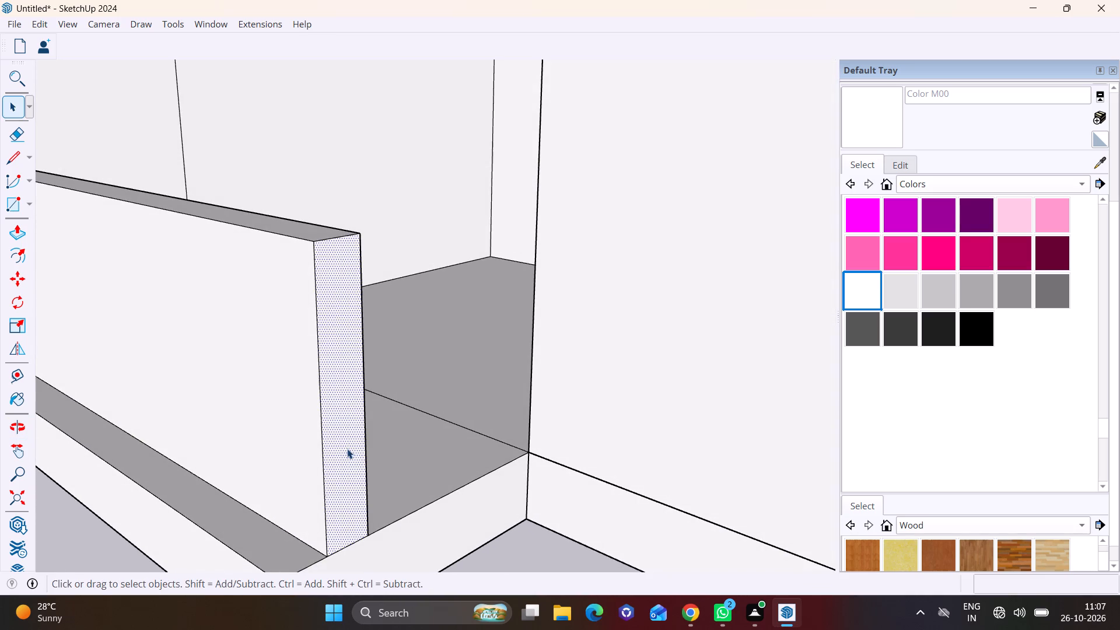
{"action": "left_click", "coordinate": [15, 233]}
{"action": "left_click", "coordinate": [356, 467]}
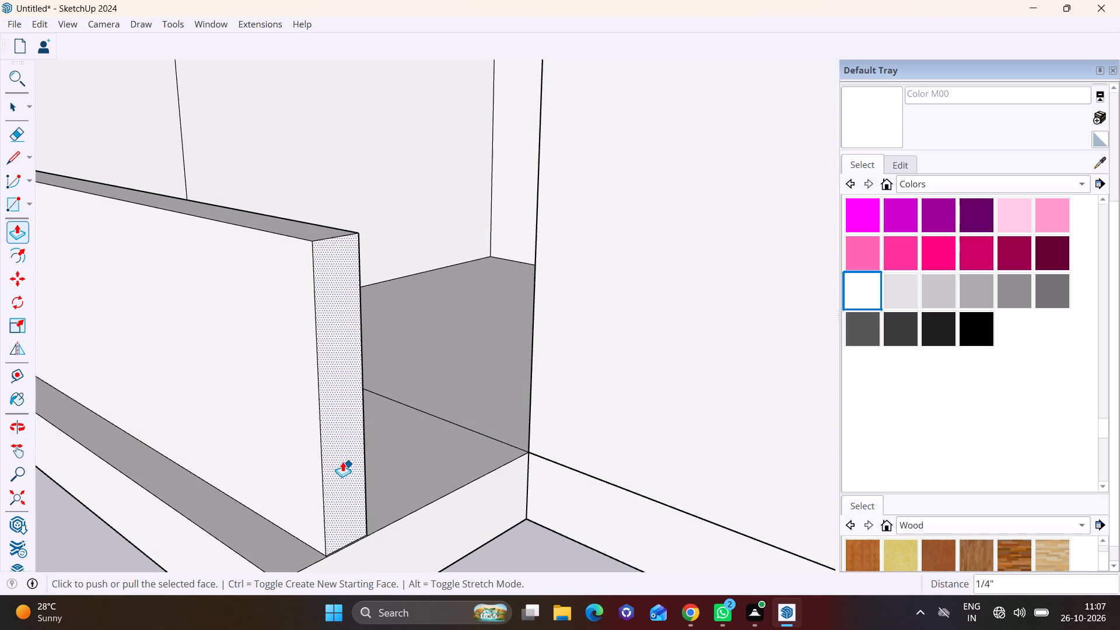
{"action": "left_click", "coordinate": [344, 468]}
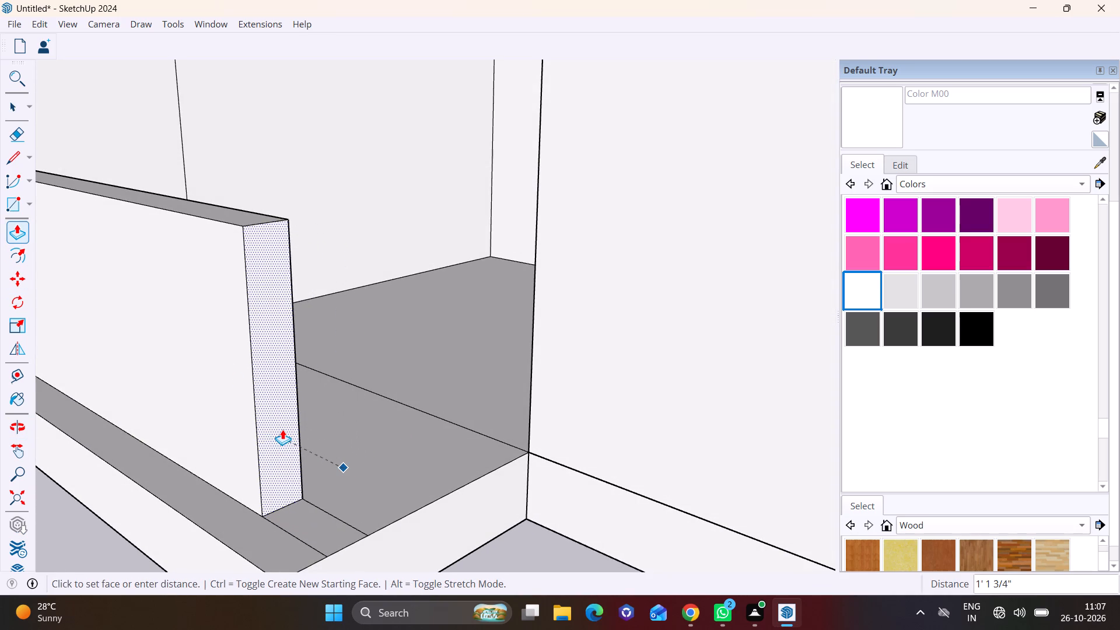
{"action": "left_click", "coordinate": [282, 429]}
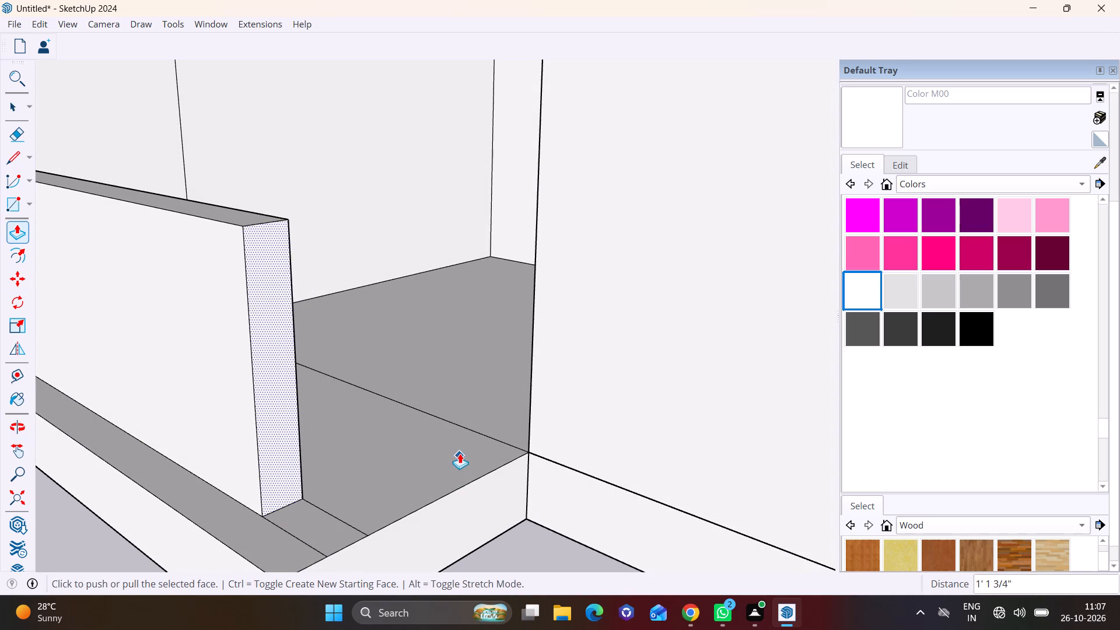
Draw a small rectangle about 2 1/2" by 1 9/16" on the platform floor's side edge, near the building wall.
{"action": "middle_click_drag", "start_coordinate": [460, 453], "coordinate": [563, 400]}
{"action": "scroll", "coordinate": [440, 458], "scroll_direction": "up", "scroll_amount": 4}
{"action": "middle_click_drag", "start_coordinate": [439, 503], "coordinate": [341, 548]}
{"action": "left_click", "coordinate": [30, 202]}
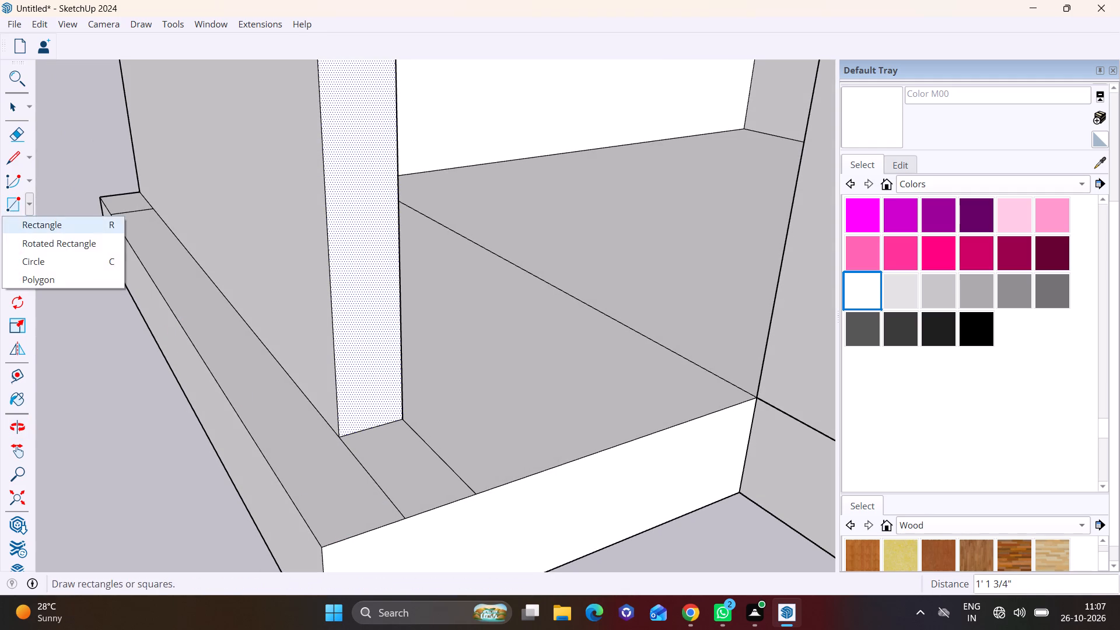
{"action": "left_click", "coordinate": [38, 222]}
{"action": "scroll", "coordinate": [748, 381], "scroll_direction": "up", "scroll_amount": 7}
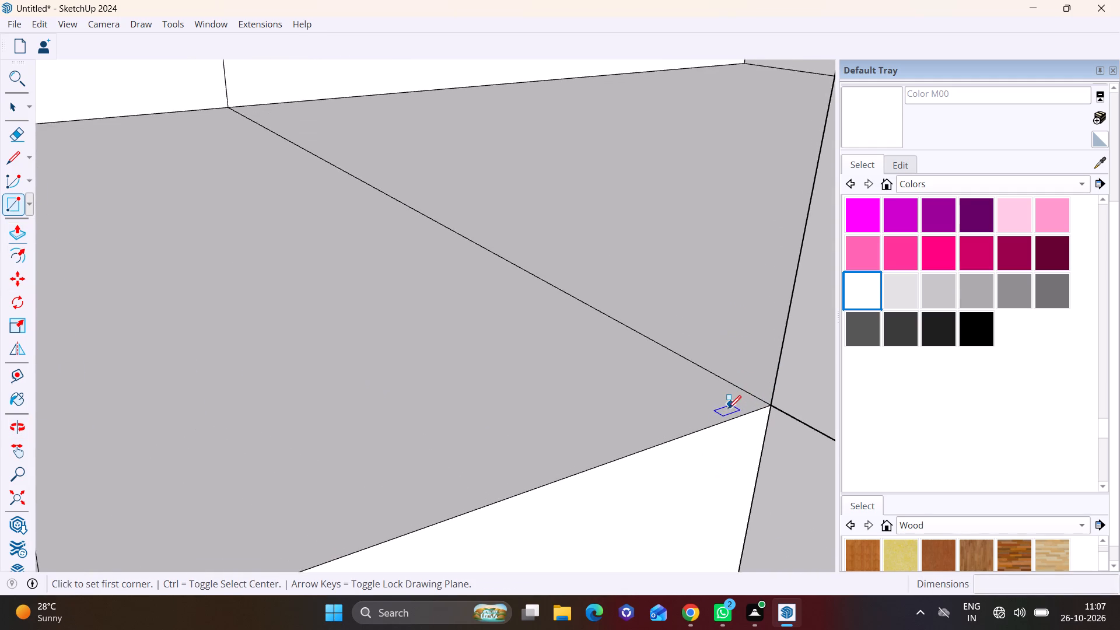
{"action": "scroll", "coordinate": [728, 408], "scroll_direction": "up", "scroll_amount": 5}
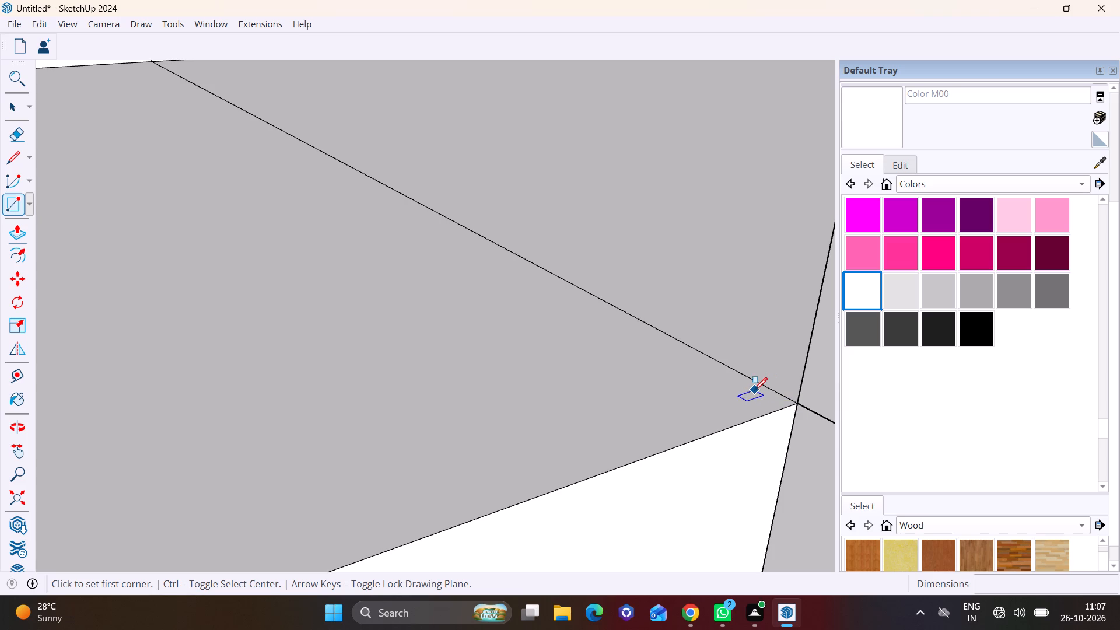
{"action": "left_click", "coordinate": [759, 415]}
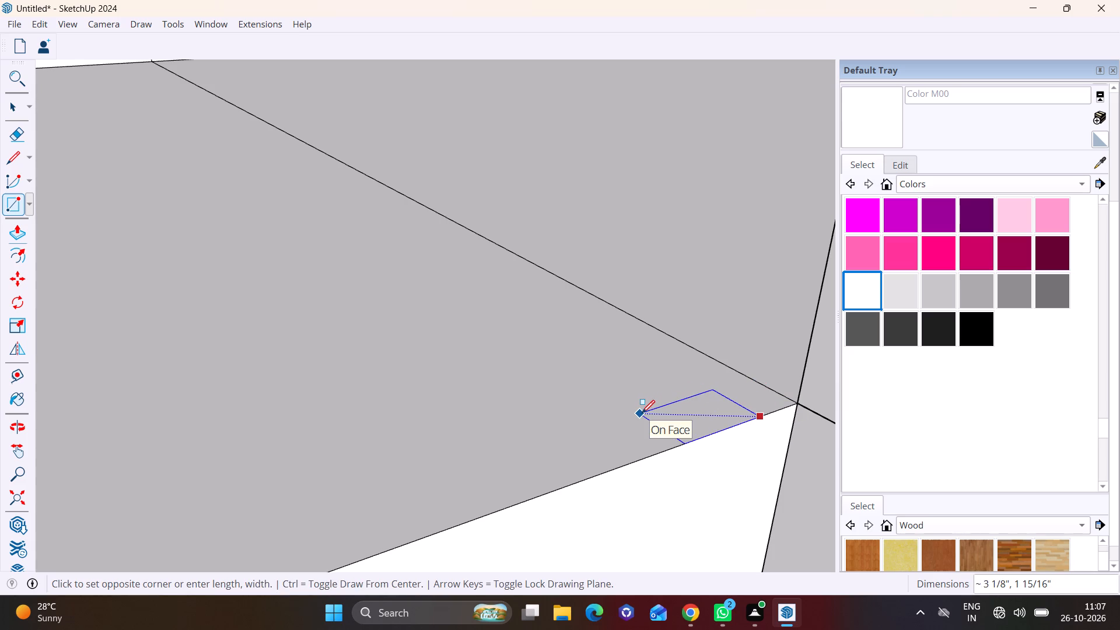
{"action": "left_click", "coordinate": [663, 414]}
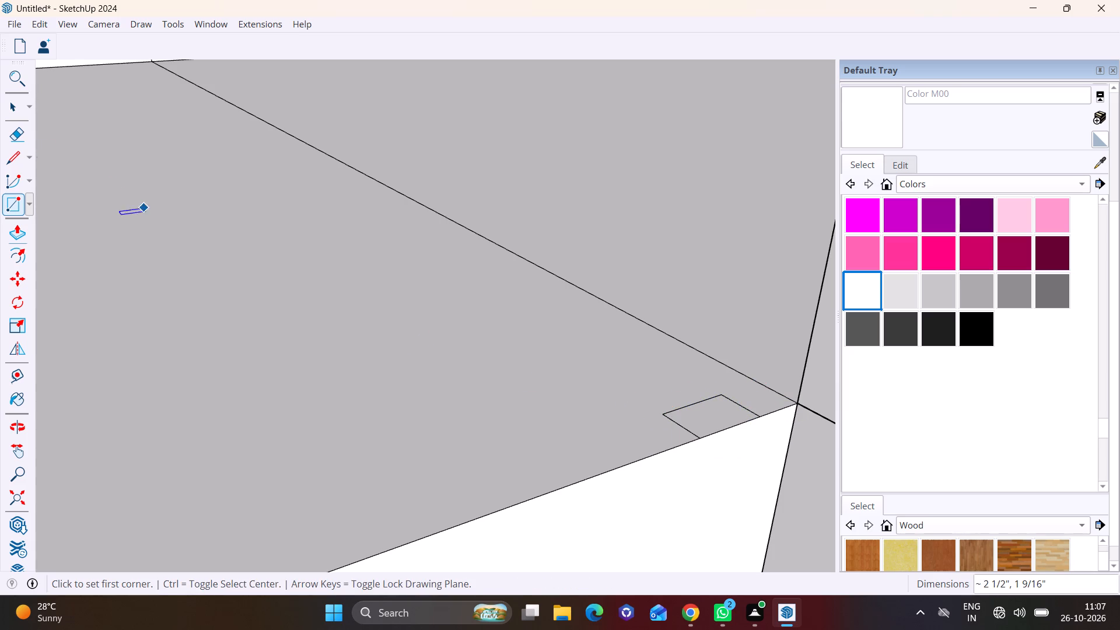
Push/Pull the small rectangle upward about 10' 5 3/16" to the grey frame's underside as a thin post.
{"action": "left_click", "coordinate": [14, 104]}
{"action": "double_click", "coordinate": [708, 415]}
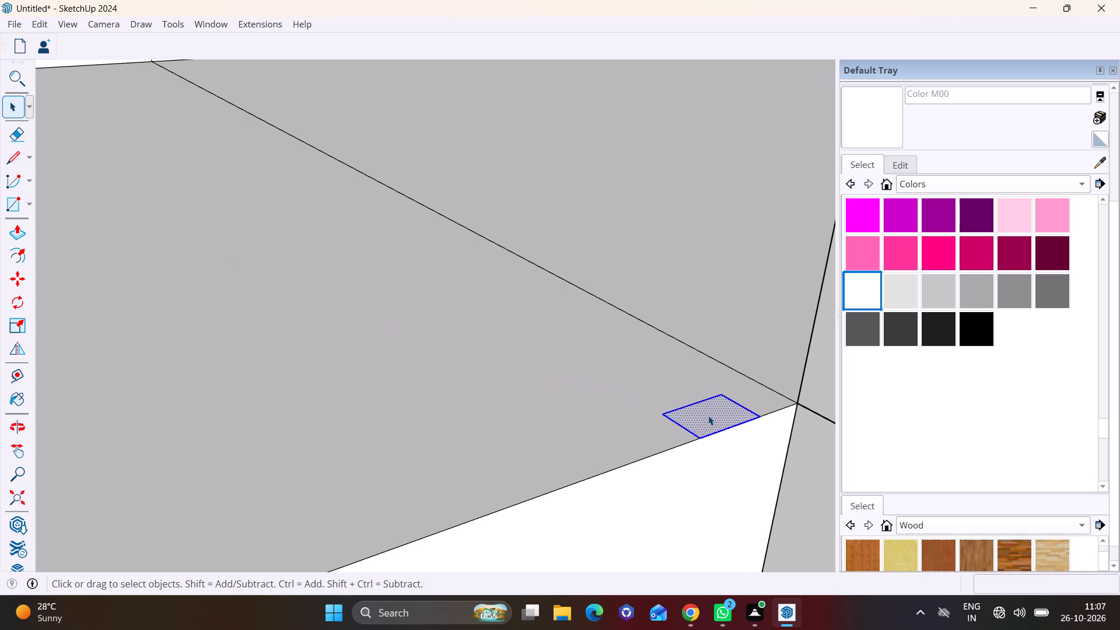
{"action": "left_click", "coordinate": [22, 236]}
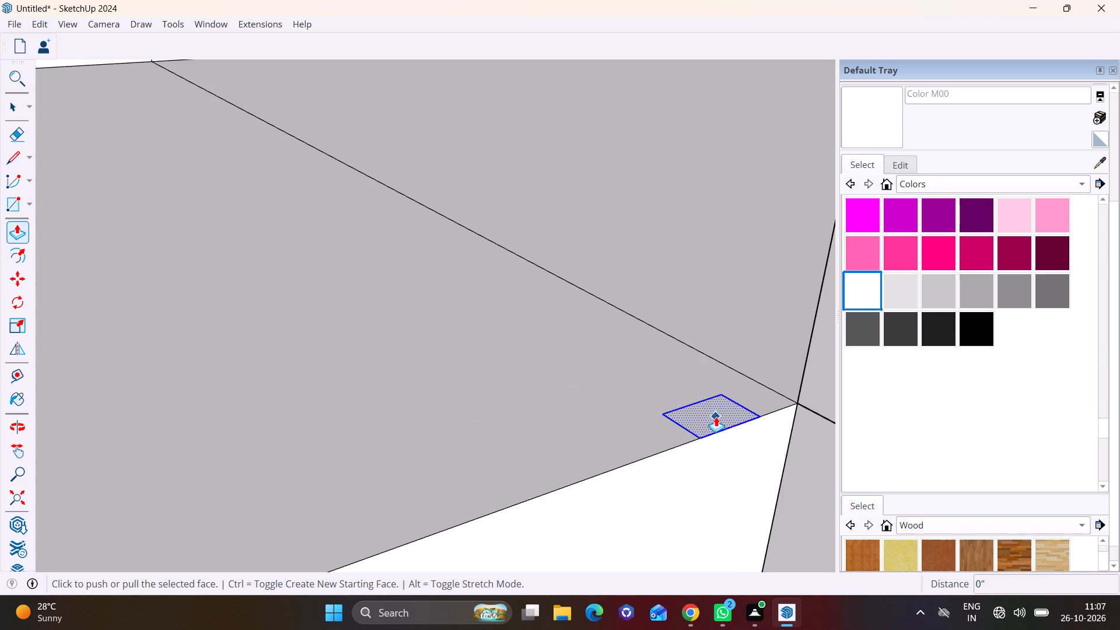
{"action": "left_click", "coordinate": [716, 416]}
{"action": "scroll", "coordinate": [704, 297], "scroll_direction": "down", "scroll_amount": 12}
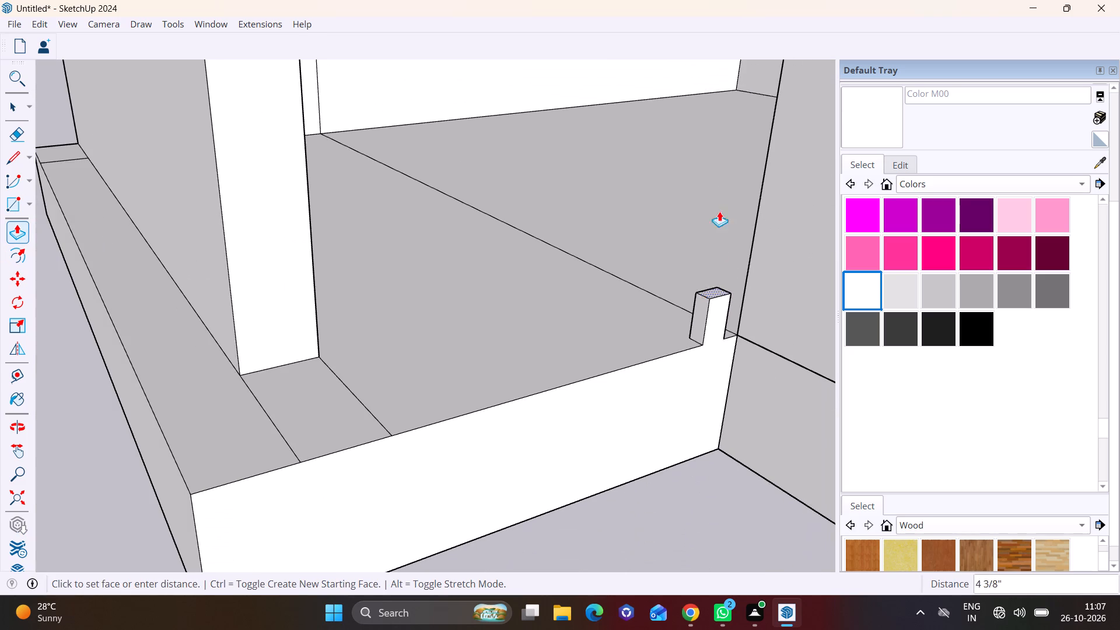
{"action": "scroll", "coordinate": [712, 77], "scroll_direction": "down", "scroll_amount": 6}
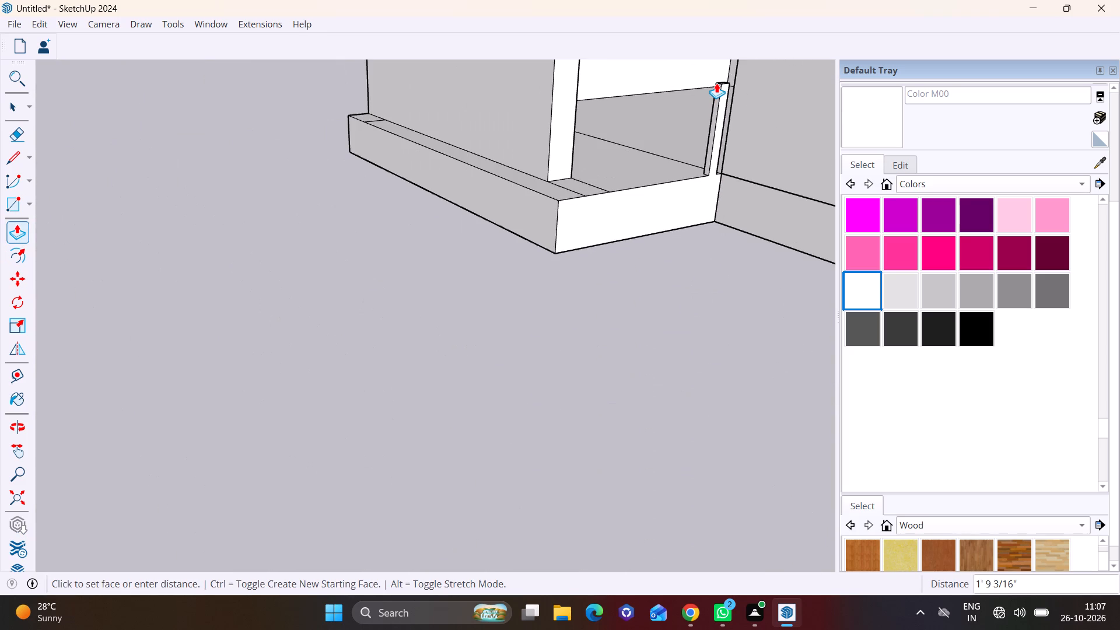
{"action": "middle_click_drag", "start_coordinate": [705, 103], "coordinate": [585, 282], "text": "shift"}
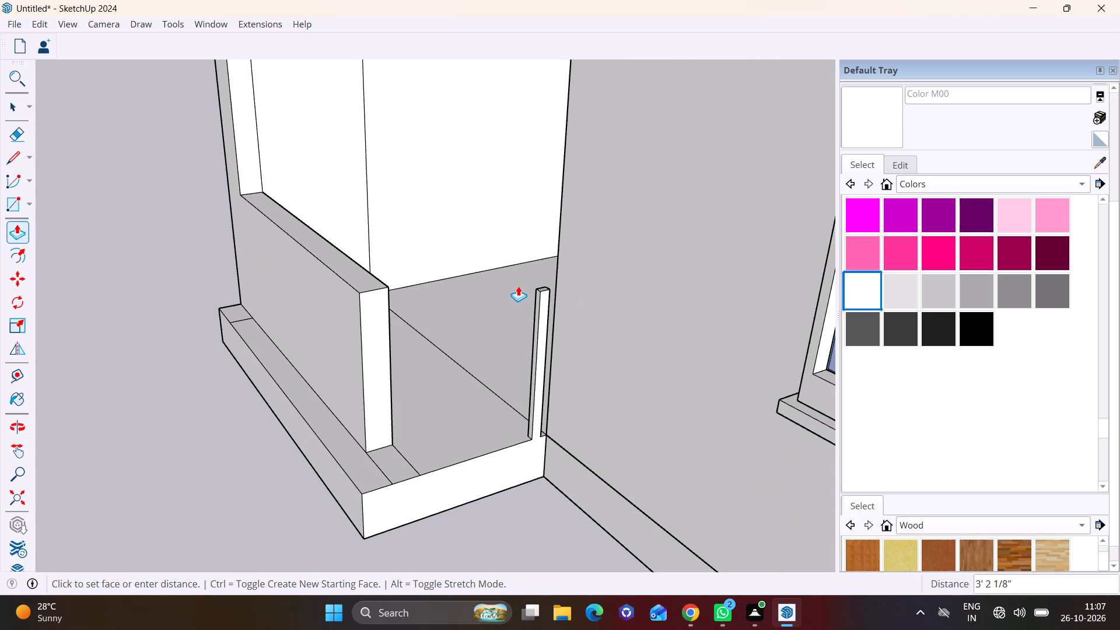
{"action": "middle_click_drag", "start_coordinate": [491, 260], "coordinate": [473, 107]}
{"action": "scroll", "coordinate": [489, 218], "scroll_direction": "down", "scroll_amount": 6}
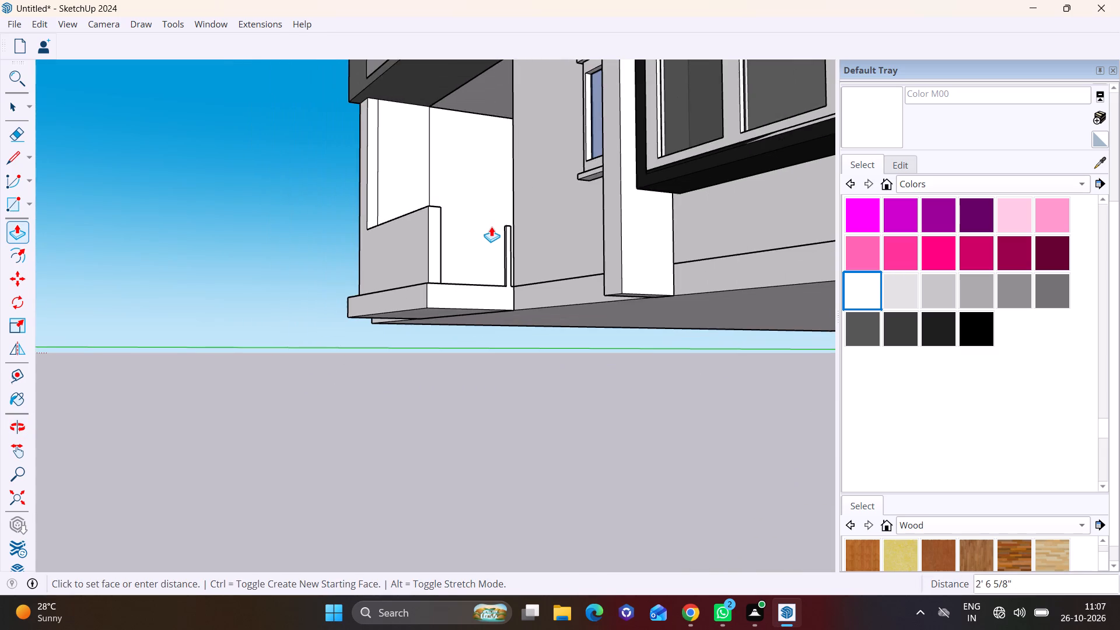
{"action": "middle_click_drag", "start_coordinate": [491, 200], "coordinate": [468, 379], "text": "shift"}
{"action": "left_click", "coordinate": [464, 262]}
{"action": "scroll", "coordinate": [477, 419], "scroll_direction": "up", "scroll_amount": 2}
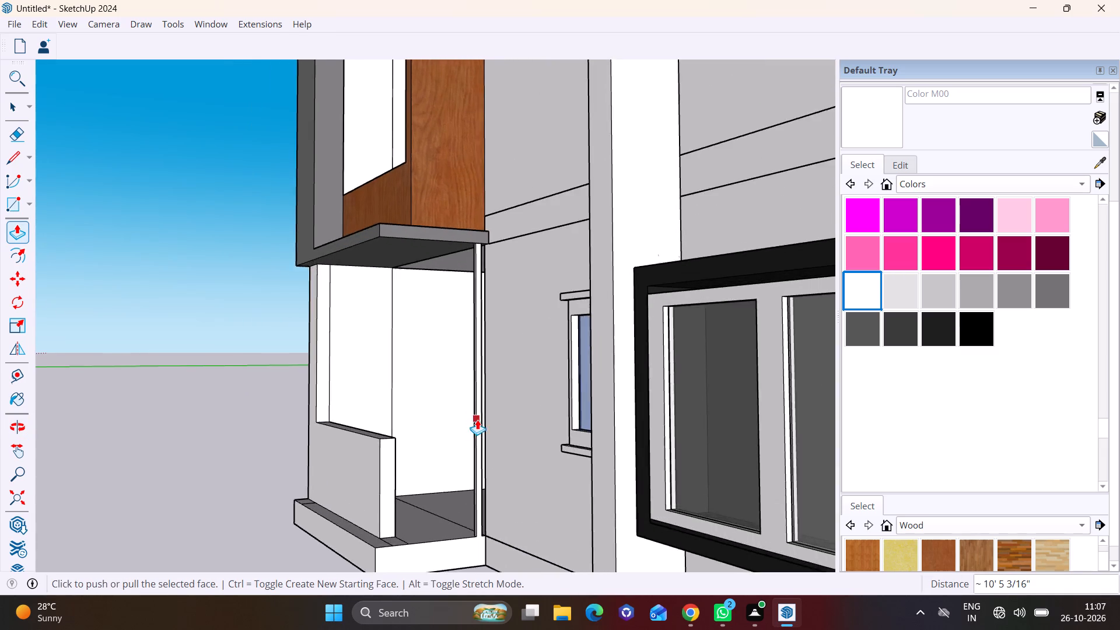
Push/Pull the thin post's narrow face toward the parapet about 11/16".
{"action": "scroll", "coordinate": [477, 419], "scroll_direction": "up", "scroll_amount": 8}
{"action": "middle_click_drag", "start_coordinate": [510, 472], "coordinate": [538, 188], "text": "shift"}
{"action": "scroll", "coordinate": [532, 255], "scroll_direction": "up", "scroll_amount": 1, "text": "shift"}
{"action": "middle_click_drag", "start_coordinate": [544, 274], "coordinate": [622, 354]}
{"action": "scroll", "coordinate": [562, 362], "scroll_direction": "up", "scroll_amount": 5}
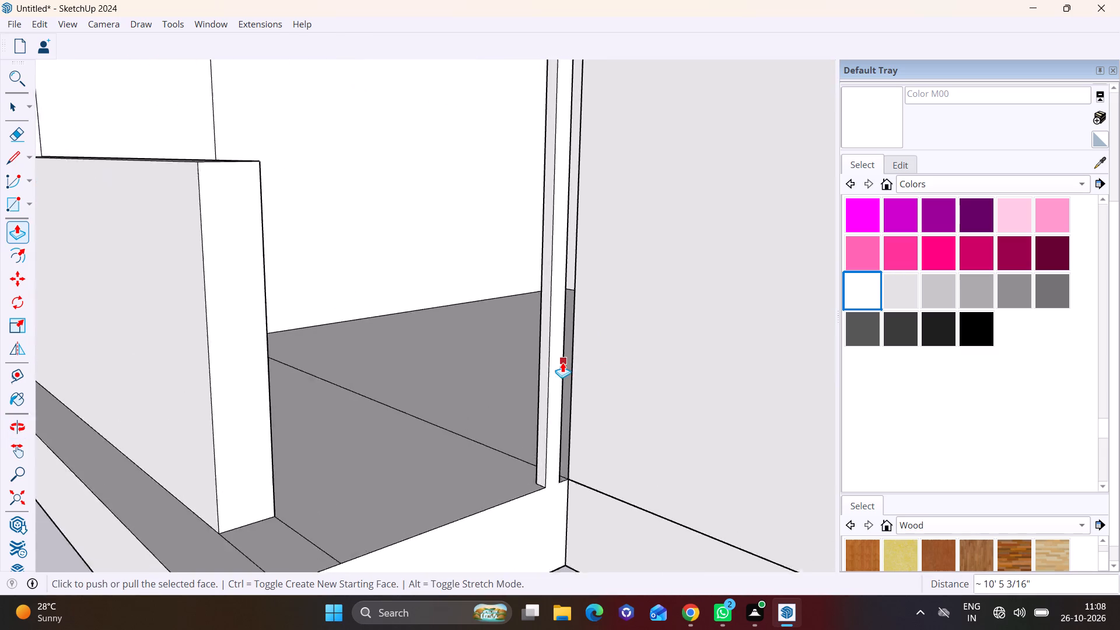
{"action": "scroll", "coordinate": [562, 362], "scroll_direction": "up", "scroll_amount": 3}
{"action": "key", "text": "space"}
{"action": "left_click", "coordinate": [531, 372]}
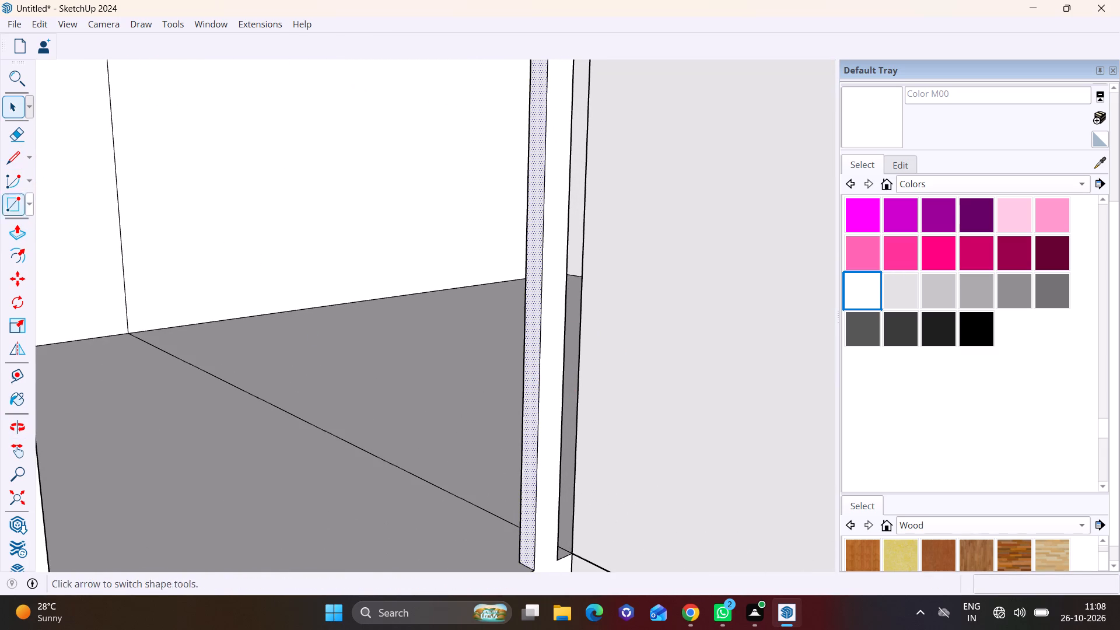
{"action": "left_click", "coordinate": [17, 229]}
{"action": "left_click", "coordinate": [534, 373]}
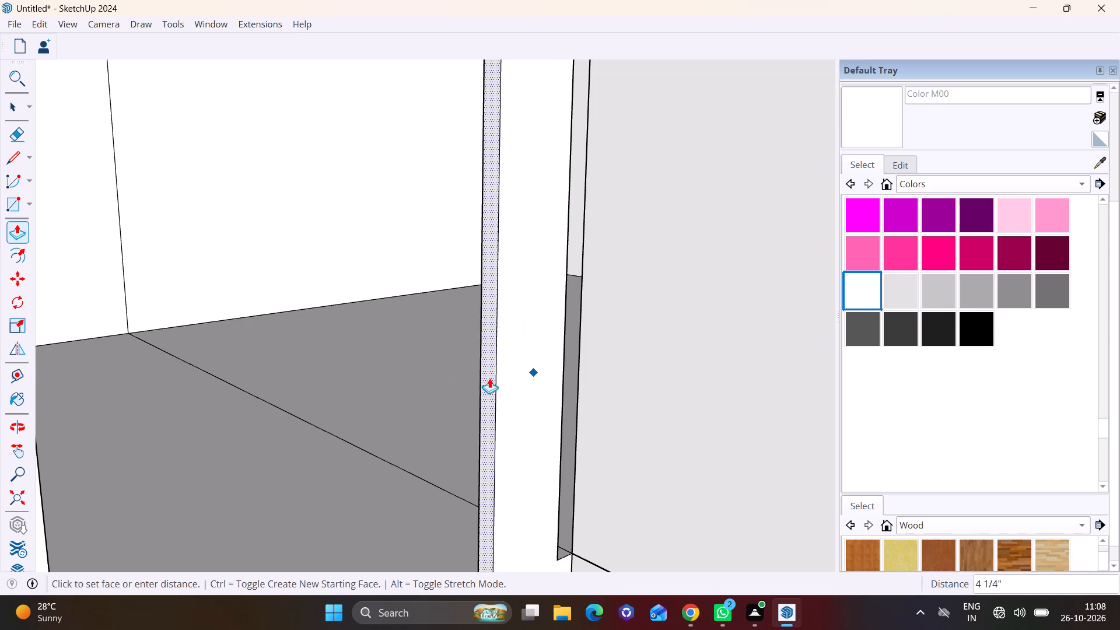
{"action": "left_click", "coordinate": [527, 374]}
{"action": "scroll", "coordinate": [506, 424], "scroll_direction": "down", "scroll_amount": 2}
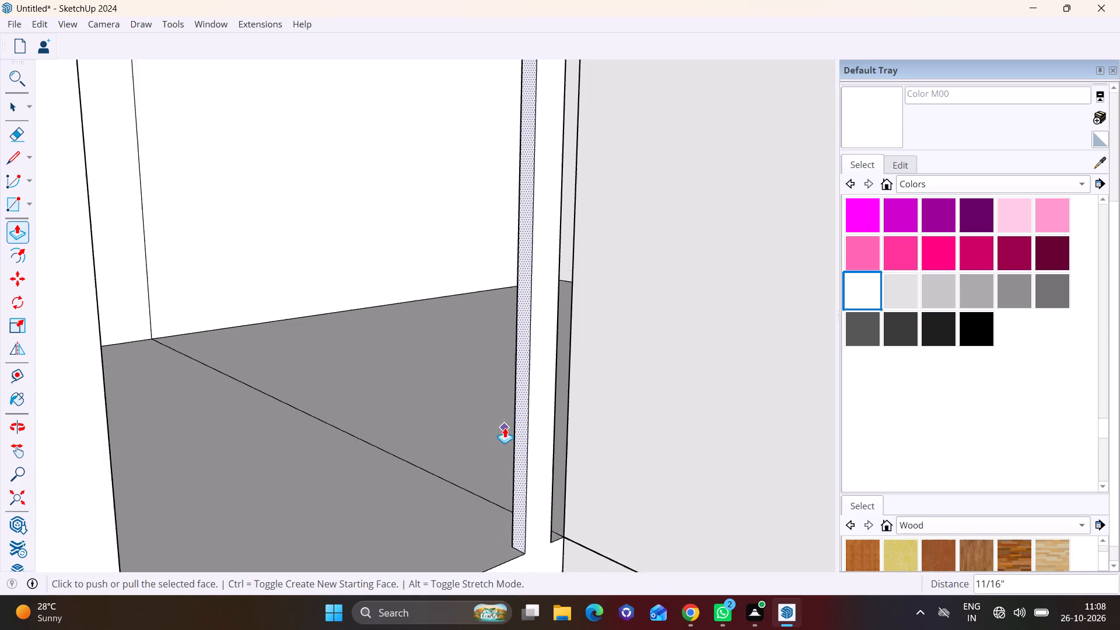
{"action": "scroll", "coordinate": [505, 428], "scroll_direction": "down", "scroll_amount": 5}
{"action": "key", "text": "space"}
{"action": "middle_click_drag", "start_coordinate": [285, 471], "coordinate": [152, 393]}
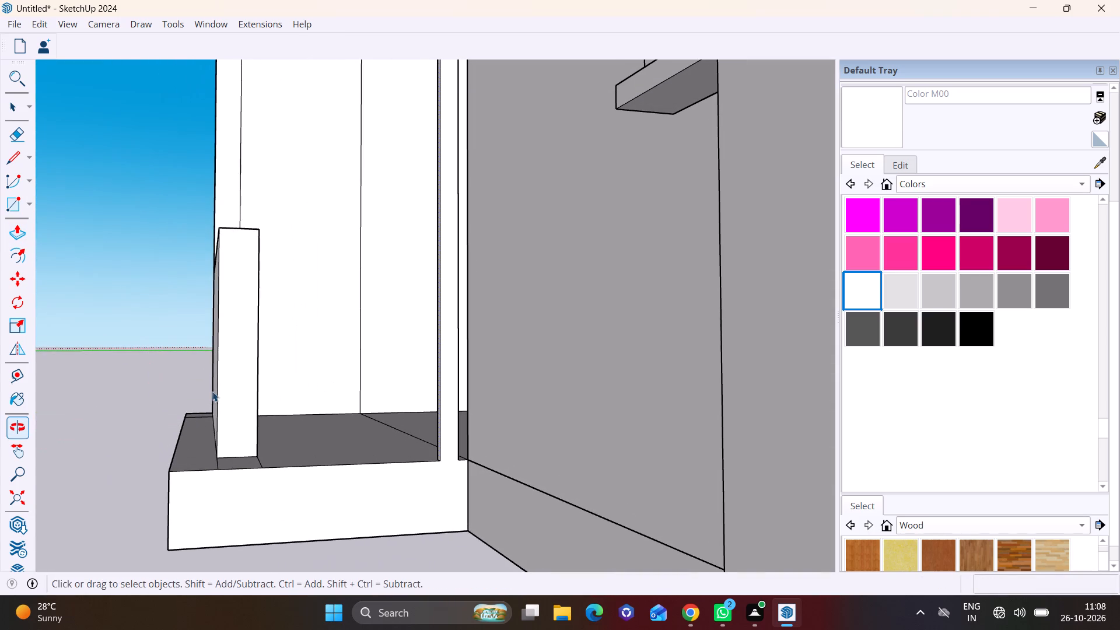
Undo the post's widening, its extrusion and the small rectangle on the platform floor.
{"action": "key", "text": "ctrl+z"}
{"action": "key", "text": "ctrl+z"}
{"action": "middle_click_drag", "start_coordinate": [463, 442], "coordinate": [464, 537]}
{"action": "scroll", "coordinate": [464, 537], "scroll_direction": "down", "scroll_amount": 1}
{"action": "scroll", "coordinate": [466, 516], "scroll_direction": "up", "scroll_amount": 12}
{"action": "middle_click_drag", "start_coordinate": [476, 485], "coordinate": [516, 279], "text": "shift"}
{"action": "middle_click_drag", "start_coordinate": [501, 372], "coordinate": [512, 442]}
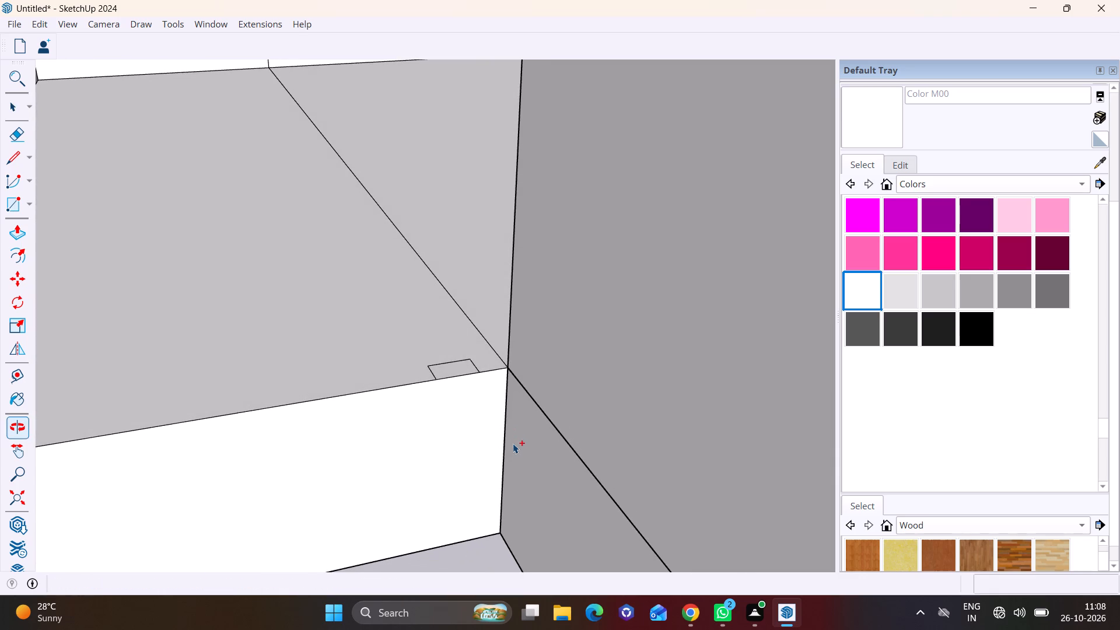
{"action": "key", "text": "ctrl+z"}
Draw a square about 2 5/16" by 2 5/16" on the platform floor, set slightly in from the side edge near the wall corner.
{"action": "scroll", "coordinate": [425, 356], "scroll_direction": "up", "scroll_amount": 3}
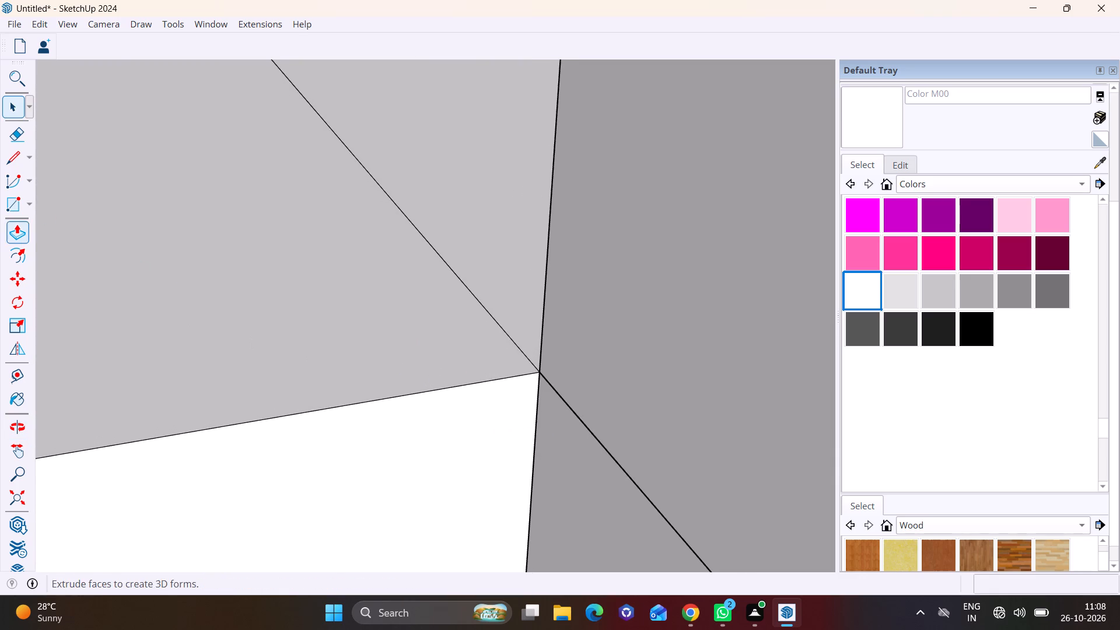
{"action": "left_click", "coordinate": [30, 205]}
{"action": "left_click", "coordinate": [40, 222]}
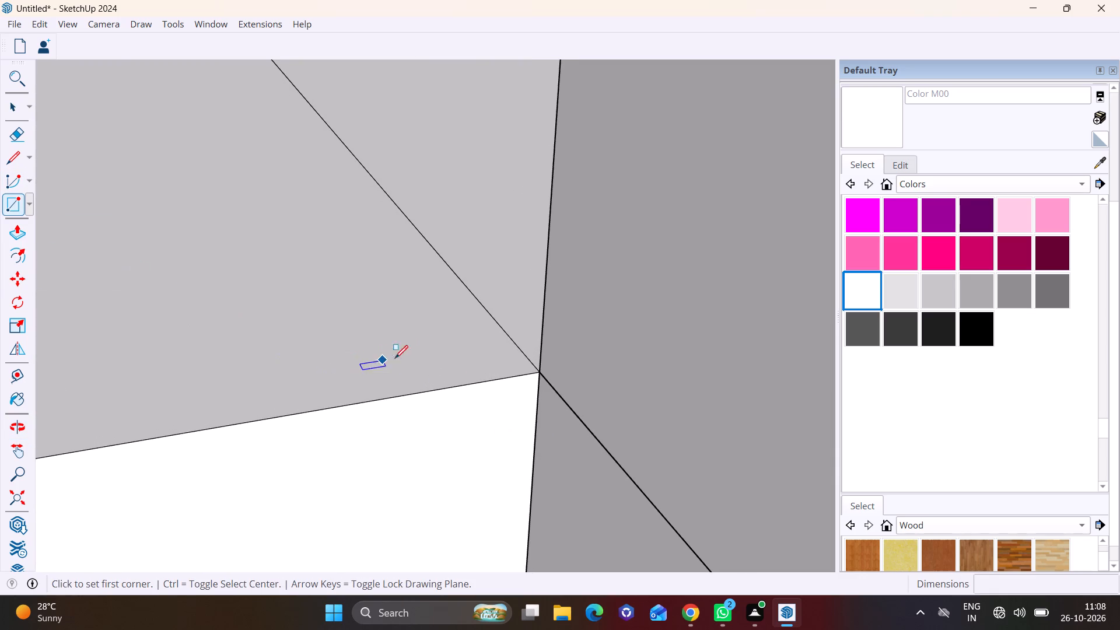
{"action": "left_click", "coordinate": [503, 362]}
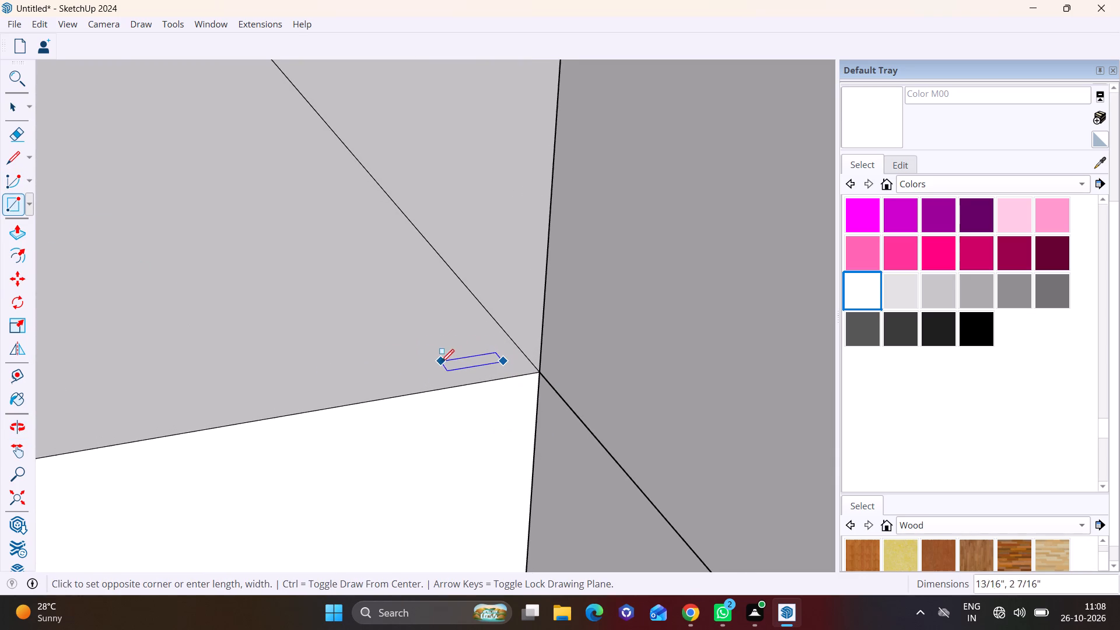
{"action": "left_click", "coordinate": [433, 346]}
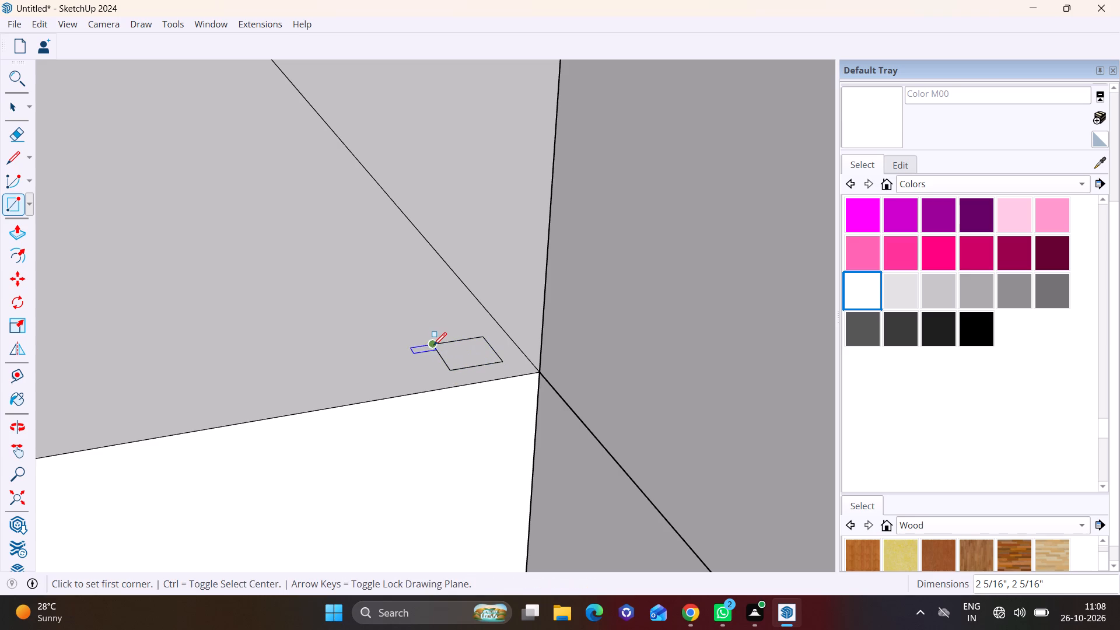
Group the small square on the platform floor and open the group for editing its face.
{"action": "key", "text": "space"}
{"action": "double_click", "coordinate": [488, 358]}
{"action": "right_click", "coordinate": [488, 358]}
{"action": "left_click", "coordinate": [566, 496]}
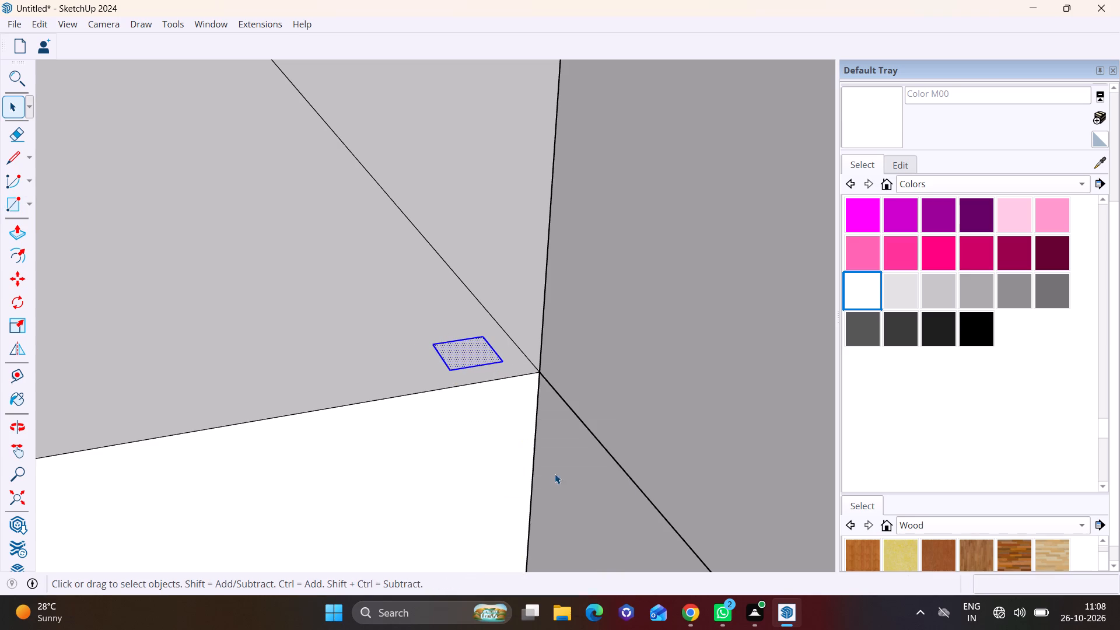
{"action": "double_click", "coordinate": [481, 346]}
{"action": "left_click", "coordinate": [475, 358]}
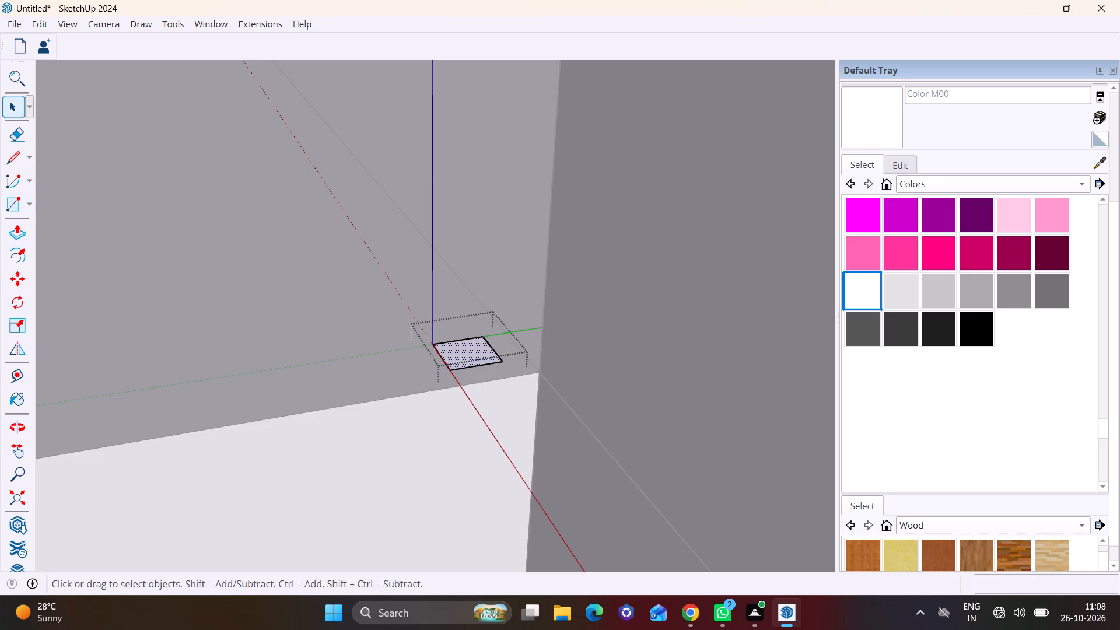
{"action": "left_click", "coordinate": [10, 228]}
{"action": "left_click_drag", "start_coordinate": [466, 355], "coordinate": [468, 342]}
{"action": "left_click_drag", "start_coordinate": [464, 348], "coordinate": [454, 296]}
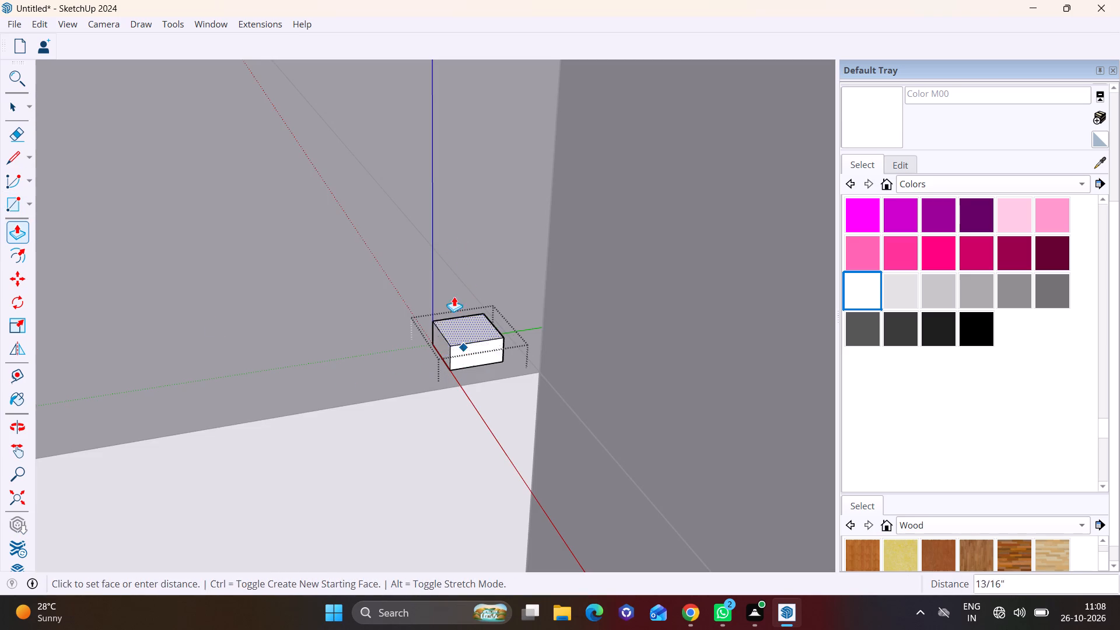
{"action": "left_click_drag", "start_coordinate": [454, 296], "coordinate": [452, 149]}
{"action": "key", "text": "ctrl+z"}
Push/Pull the grouped square upward to the grey frame's underside as a slim post, and leave the group.
{"action": "left_click", "coordinate": [458, 344]}
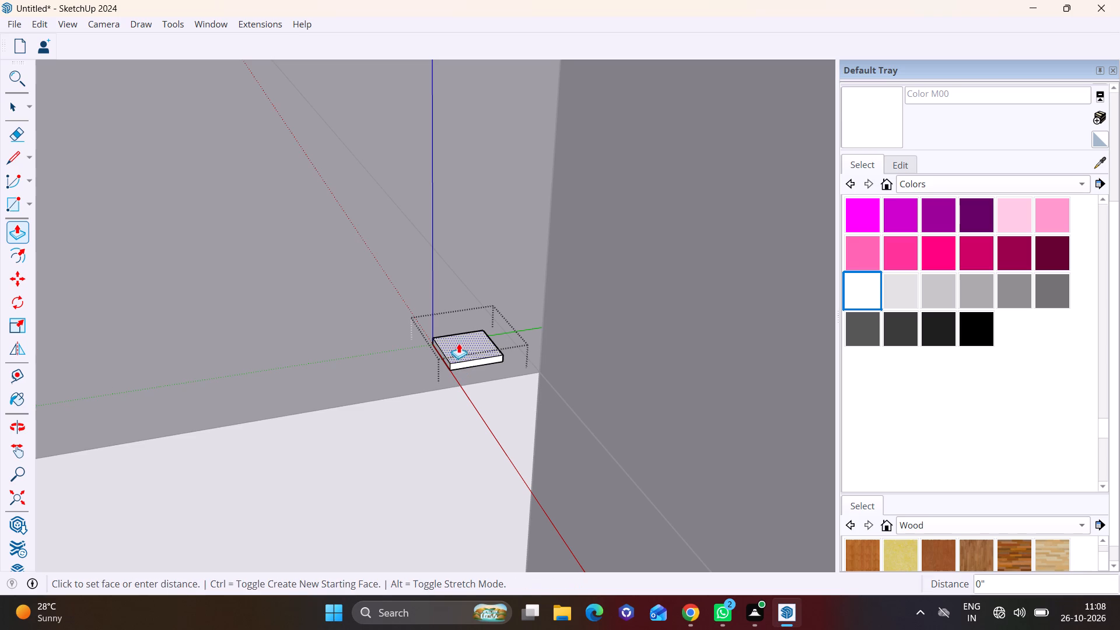
{"action": "scroll", "coordinate": [454, 239], "scroll_direction": "down", "scroll_amount": 8}
{"action": "middle_click_drag", "start_coordinate": [463, 185], "coordinate": [442, 447], "text": "shift"}
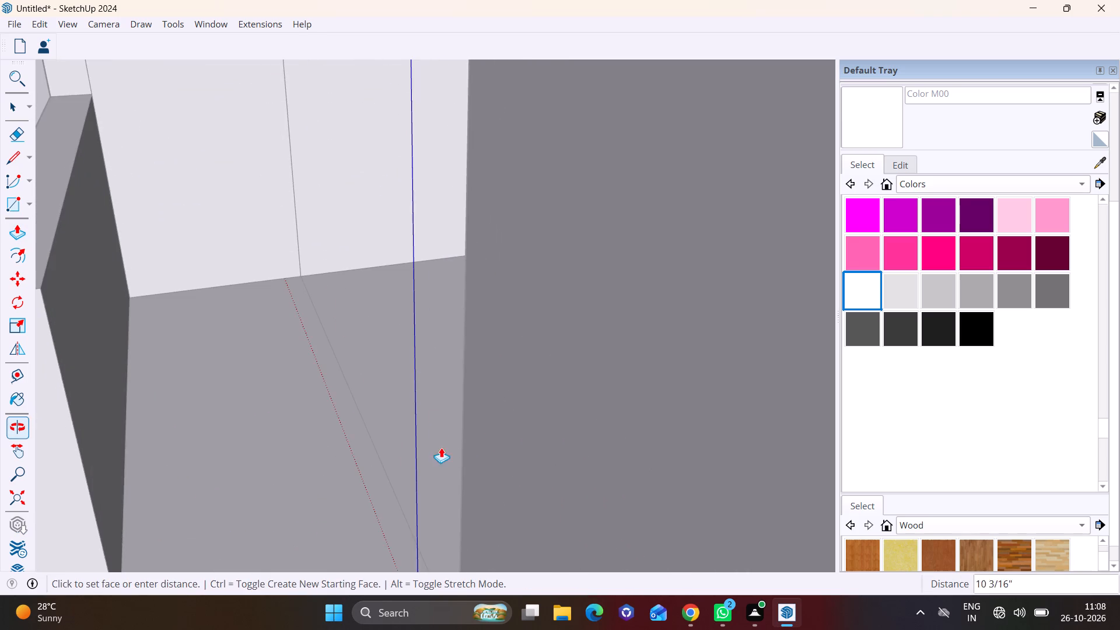
{"action": "scroll", "coordinate": [421, 307], "scroll_direction": "down", "scroll_amount": 2}
{"action": "middle_click_drag", "start_coordinate": [401, 168], "coordinate": [401, 310], "text": "shift"}
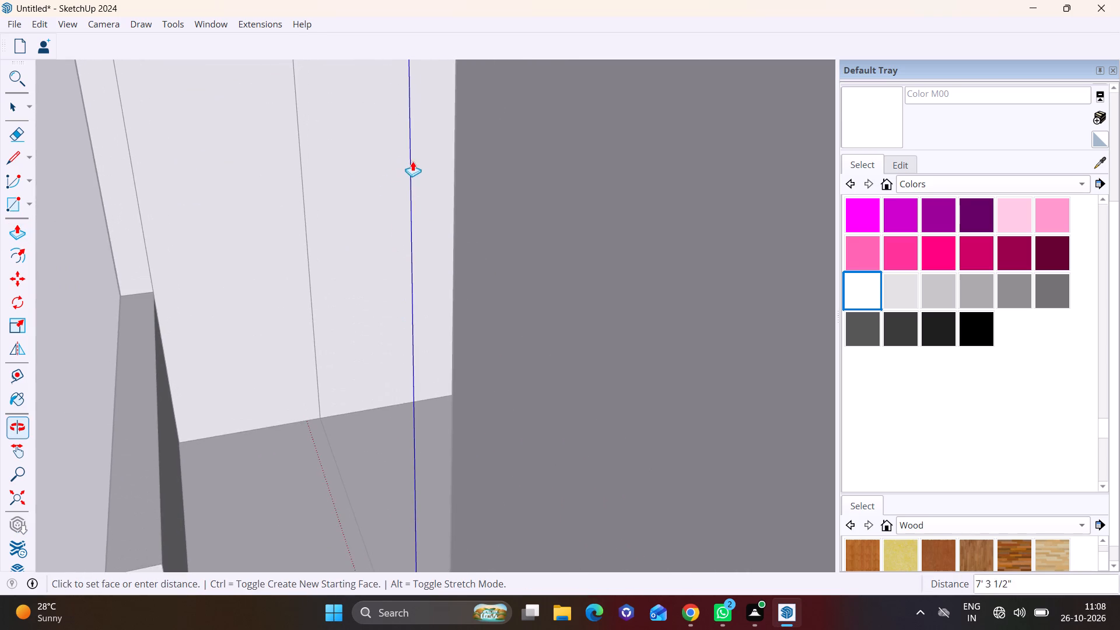
{"action": "scroll", "coordinate": [412, 156], "scroll_direction": "down", "scroll_amount": 4}
{"action": "middle_click_drag", "start_coordinate": [409, 140], "coordinate": [408, 297], "text": "shift"}
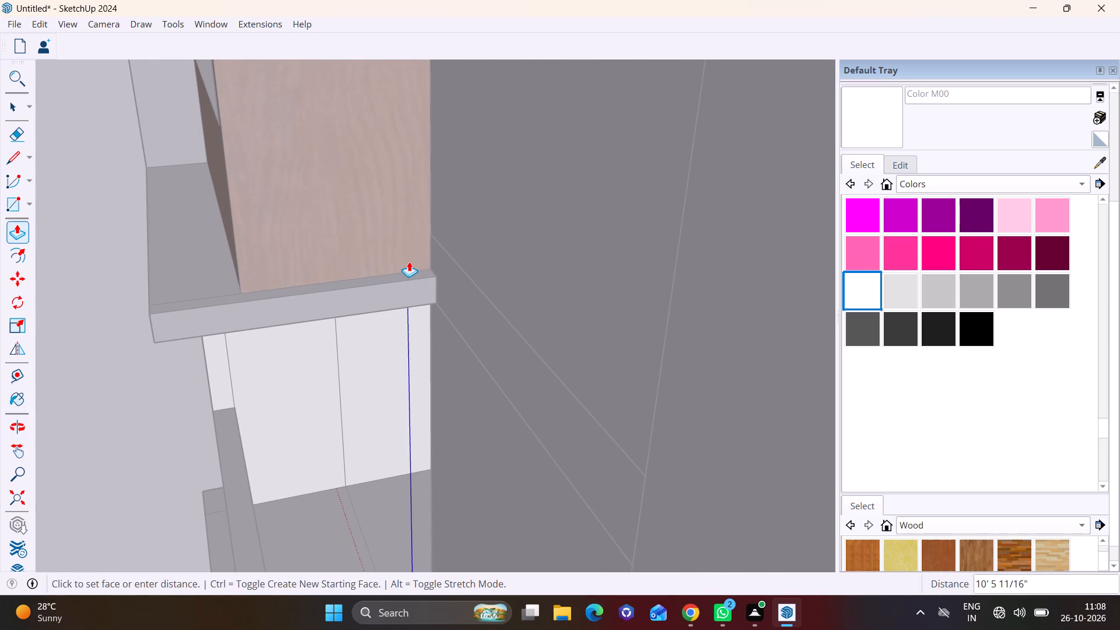
{"action": "middle_click_drag", "start_coordinate": [387, 400], "coordinate": [398, 335]}
{"action": "scroll", "coordinate": [398, 335], "scroll_direction": "down", "scroll_amount": 1}
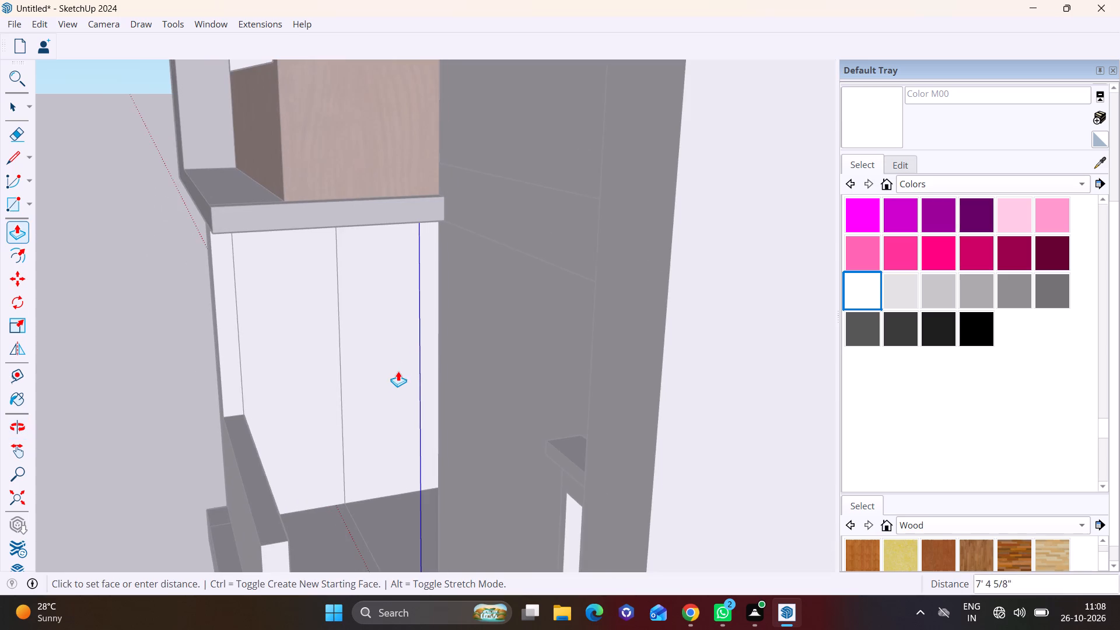
{"action": "scroll", "coordinate": [405, 380], "scroll_direction": "down", "scroll_amount": 6}
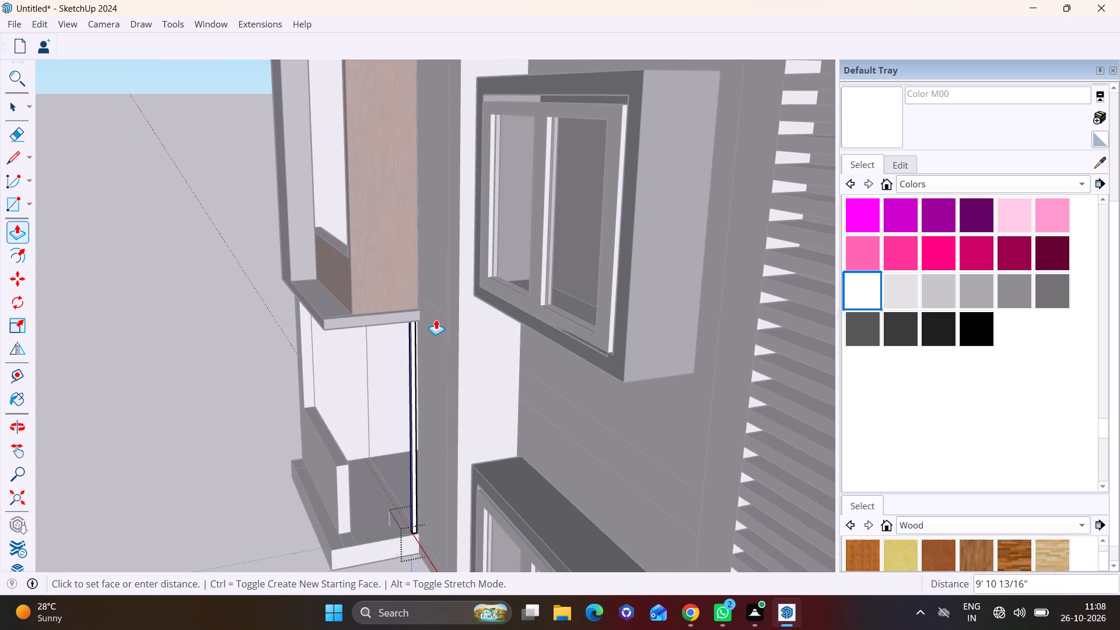
{"action": "left_click", "coordinate": [436, 319]}
{"action": "key", "text": "space"}
{"action": "left_click", "coordinate": [249, 416]}
Widen the slim post slightly inside its group by pushing its narrow side face out toward the parapet.
{"action": "middle_click_drag", "start_coordinate": [388, 449], "coordinate": [381, 376]}
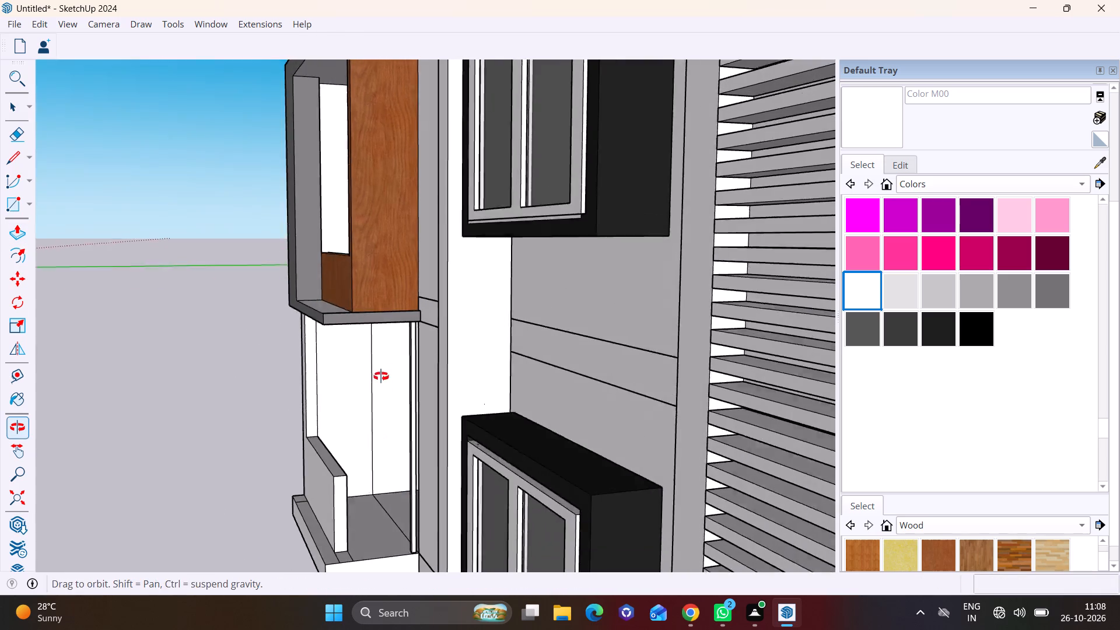
{"action": "middle_click_drag", "start_coordinate": [381, 376], "coordinate": [383, 372]}
{"action": "middle_click_drag", "start_coordinate": [393, 453], "coordinate": [428, 296], "text": "shift"}
{"action": "scroll", "coordinate": [397, 436], "scroll_direction": "up", "scroll_amount": 1, "text": "shift"}
{"action": "scroll", "coordinate": [435, 342], "scroll_direction": "up", "scroll_amount": 11}
{"action": "middle_click_drag", "start_coordinate": [503, 411], "coordinate": [478, 336], "text": "shift"}
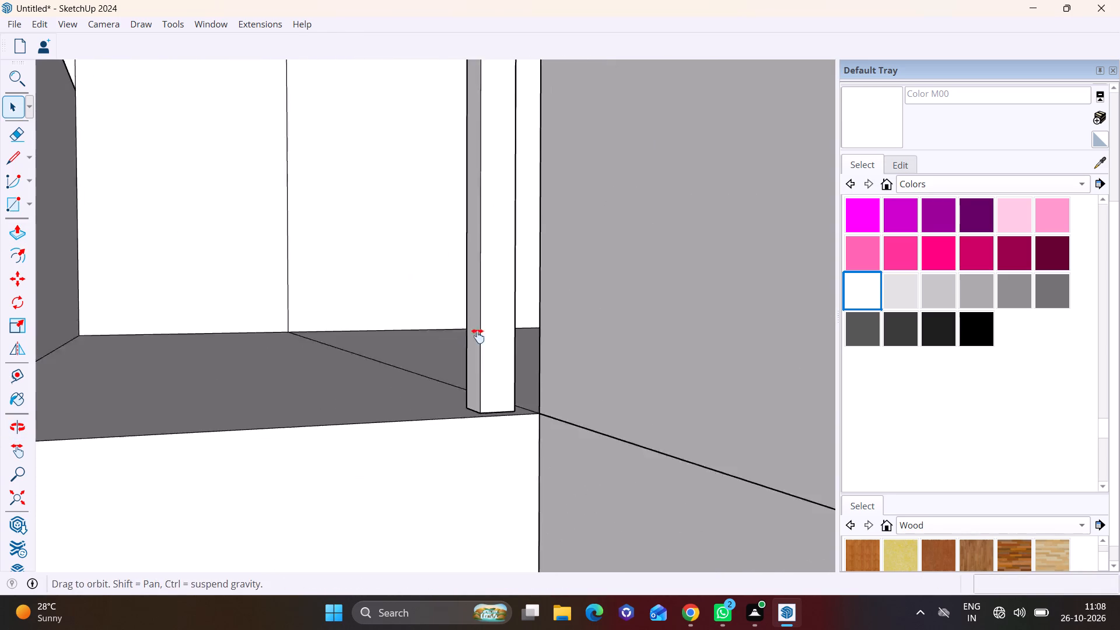
{"action": "middle_click_drag", "start_coordinate": [478, 336], "coordinate": [478, 335], "text": "shift"}
{"action": "middle_click_drag", "start_coordinate": [476, 365], "coordinate": [515, 437]}
{"action": "key", "text": "space"}
{"action": "triple_click", "coordinate": [465, 307]}
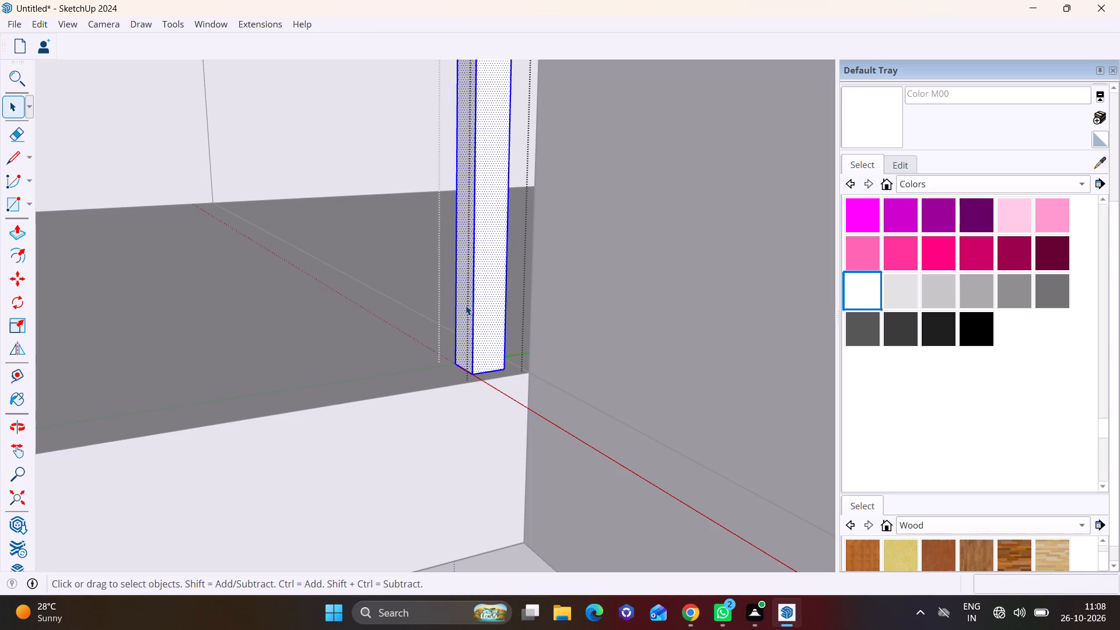
{"action": "left_click", "coordinate": [467, 299]}
{"action": "middle_click_drag", "start_coordinate": [471, 292], "coordinate": [457, 381], "text": "shift"}
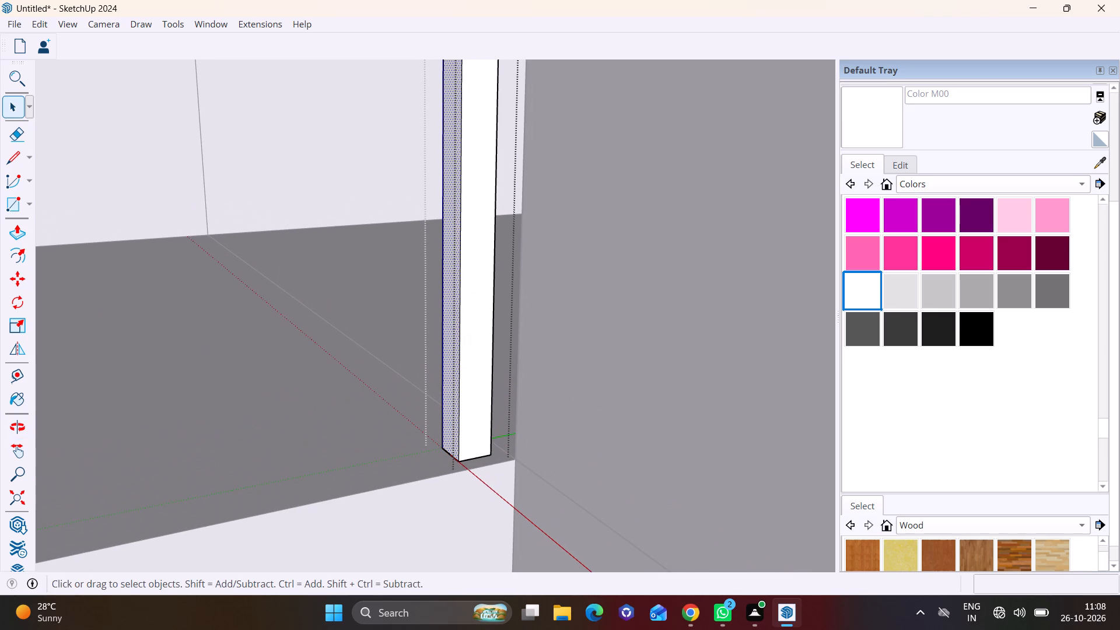
{"action": "left_click", "coordinate": [19, 230]}
{"action": "left_click", "coordinate": [450, 348]}
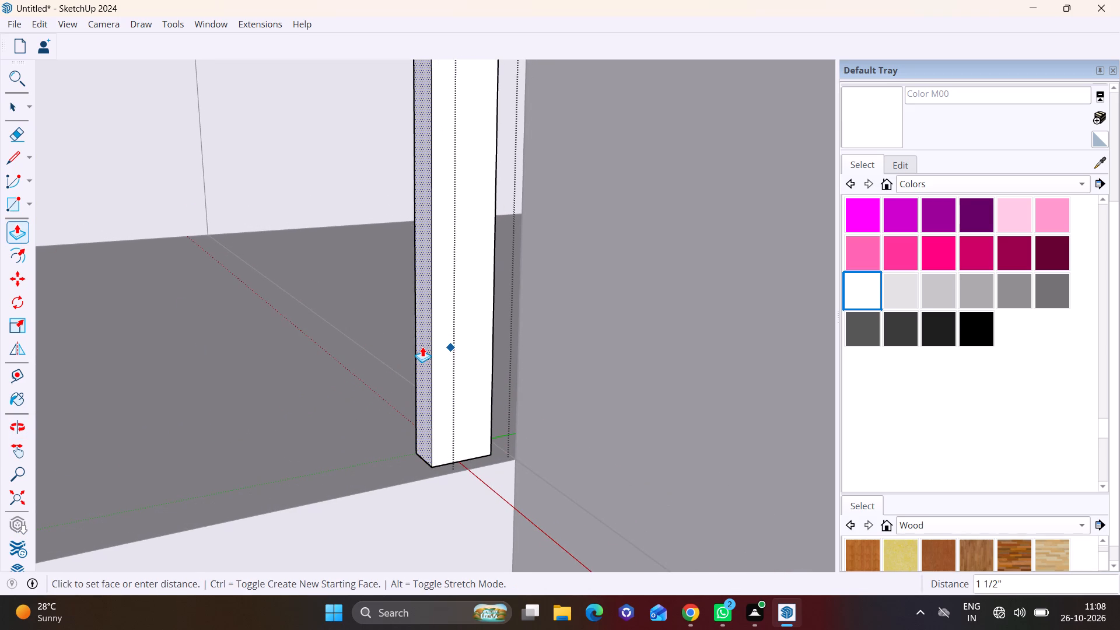
{"action": "left_click", "coordinate": [430, 345]}
{"action": "middle_click_drag", "start_coordinate": [409, 380], "coordinate": [616, 397]}
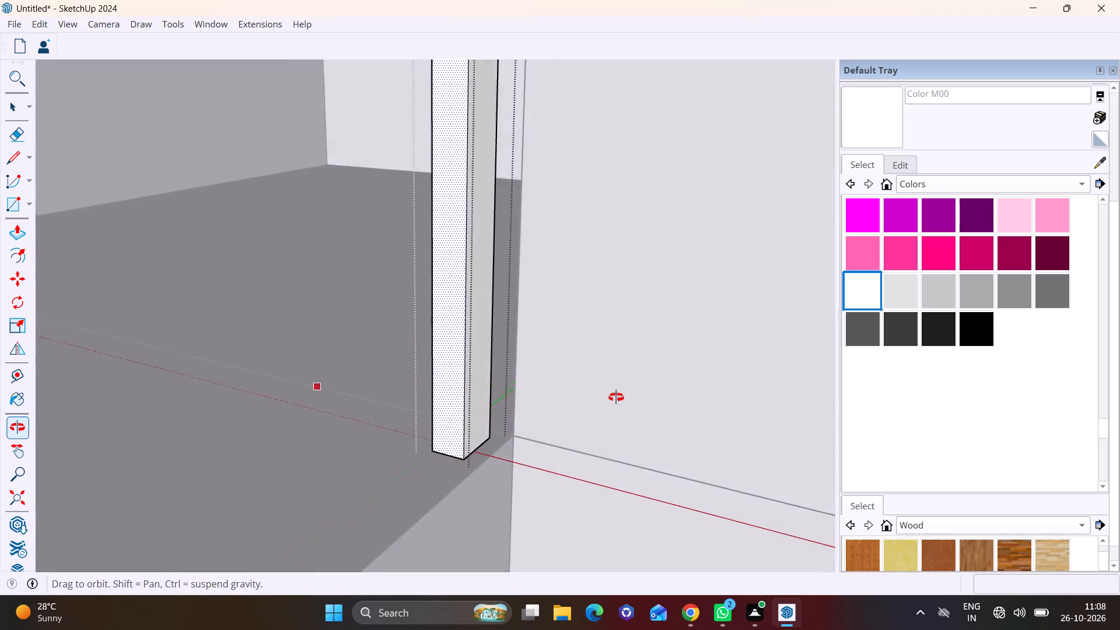
{"action": "middle_click_drag", "start_coordinate": [616, 397], "coordinate": [629, 399]}
{"action": "scroll", "coordinate": [461, 394], "scroll_direction": "up", "scroll_amount": 1}
{"action": "middle_click_drag", "start_coordinate": [461, 394], "coordinate": [459, 398]}
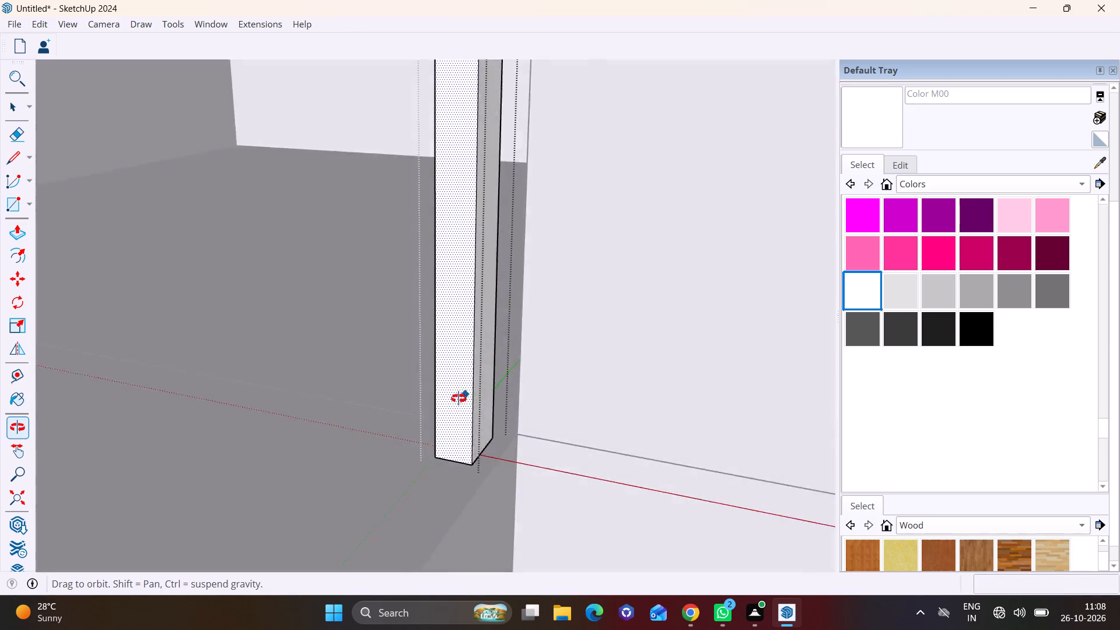
{"action": "middle_click_drag", "start_coordinate": [459, 398], "coordinate": [260, 369]}
{"action": "key", "text": "space"}
{"action": "left_click", "coordinate": [425, 539]}
Copy the slim post twice along the platform's open edge toward the parapet, offset about 5 7/16" and 4 7/8".
{"action": "scroll", "coordinate": [425, 524], "scroll_direction": "down", "scroll_amount": 4}
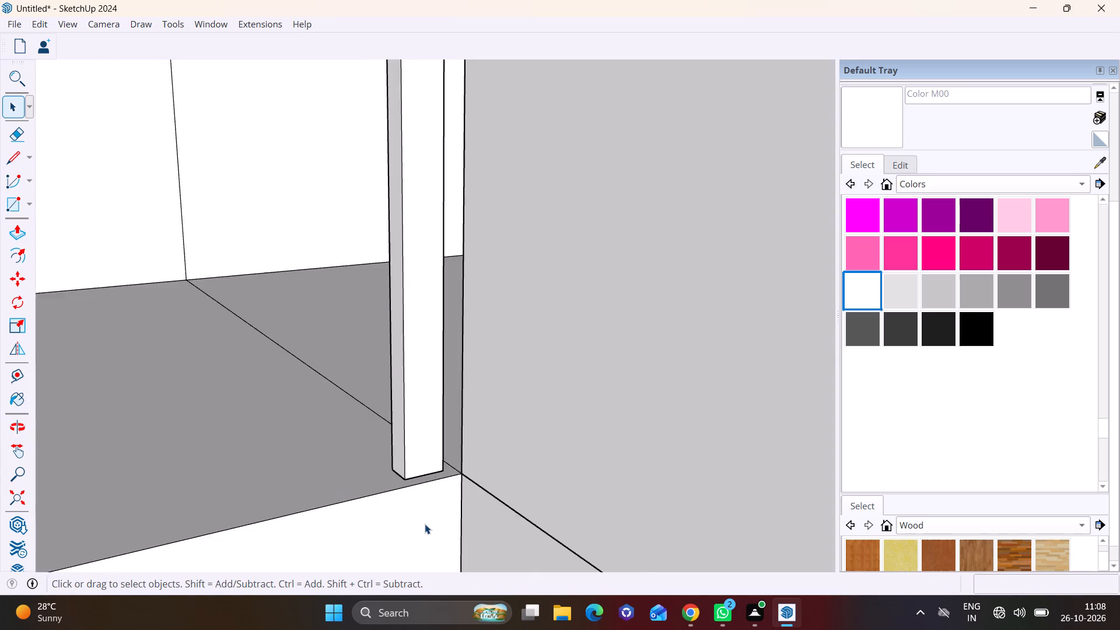
{"action": "scroll", "coordinate": [425, 524], "scroll_direction": "down", "scroll_amount": 17}
{"action": "middle_click_drag", "start_coordinate": [418, 495], "coordinate": [348, 440]}
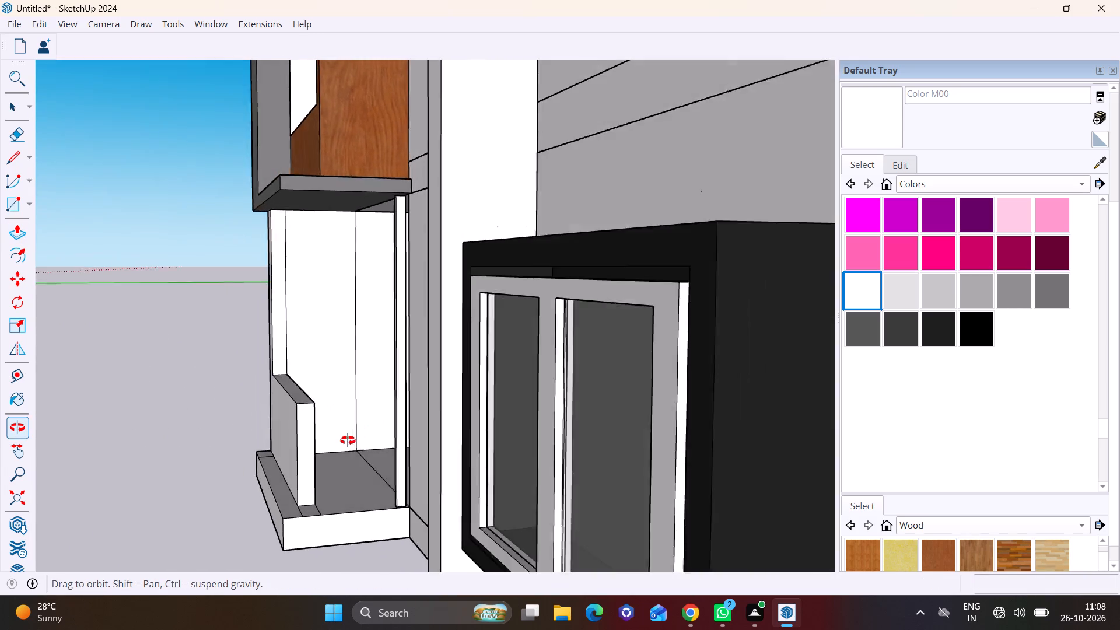
{"action": "middle_click_drag", "start_coordinate": [348, 440], "coordinate": [348, 446]}
{"action": "scroll", "coordinate": [381, 487], "scroll_direction": "up", "scroll_amount": 6, "text": "shift"}
{"action": "middle_click_drag", "start_coordinate": [454, 522], "coordinate": [538, 426], "text": "shift"}
{"action": "scroll", "coordinate": [471, 507], "scroll_direction": "up", "scroll_amount": 1, "text": "shift"}
{"action": "middle_click_drag", "start_coordinate": [494, 431], "coordinate": [575, 473]}
{"action": "scroll", "coordinate": [523, 451], "scroll_direction": "up", "scroll_amount": 8}
{"action": "left_click", "coordinate": [531, 447]}
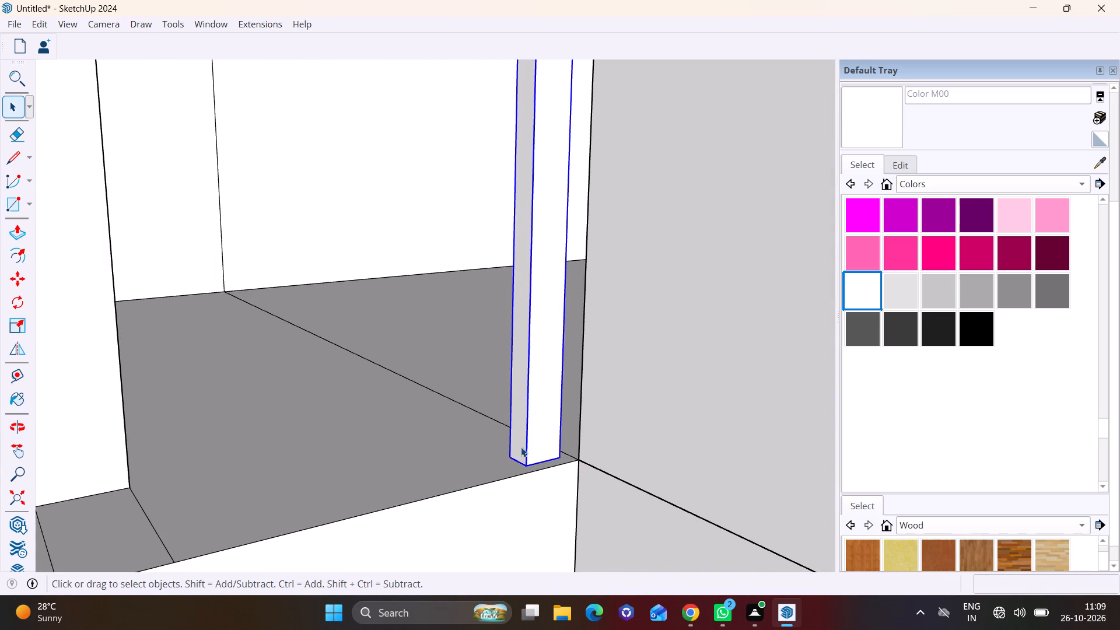
{"action": "key", "text": "m"}
{"action": "scroll", "coordinate": [522, 462], "scroll_direction": "up", "scroll_amount": 3}
{"action": "middle_click_drag", "start_coordinate": [522, 462], "coordinate": [522, 427], "text": "shift"}
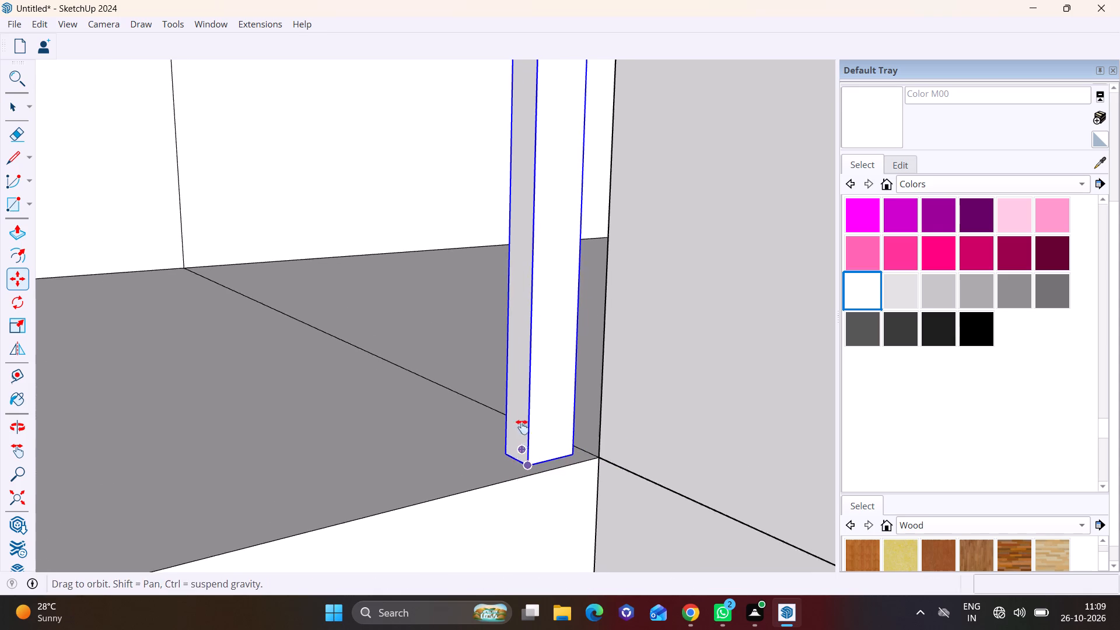
{"action": "middle_click_drag", "start_coordinate": [522, 427], "coordinate": [528, 409], "text": "shift"}
{"action": "middle_click_drag", "start_coordinate": [521, 419], "coordinate": [497, 485]}
{"action": "left_click", "coordinate": [529, 416]}
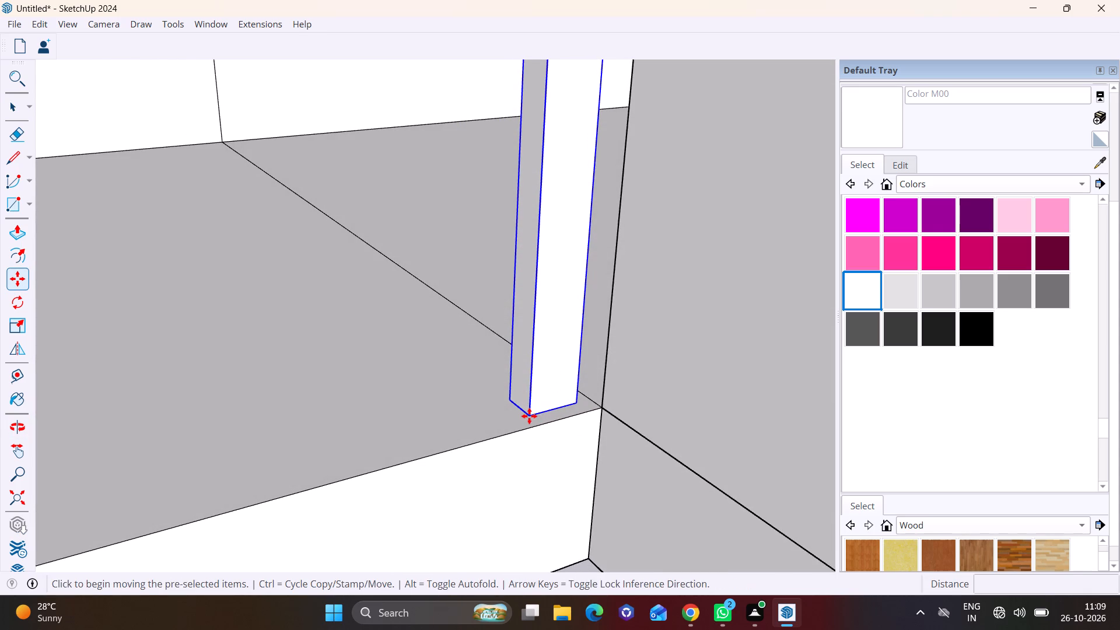
{"action": "left_click", "coordinate": [453, 433]}
{"action": "left_click", "coordinate": [450, 435]}
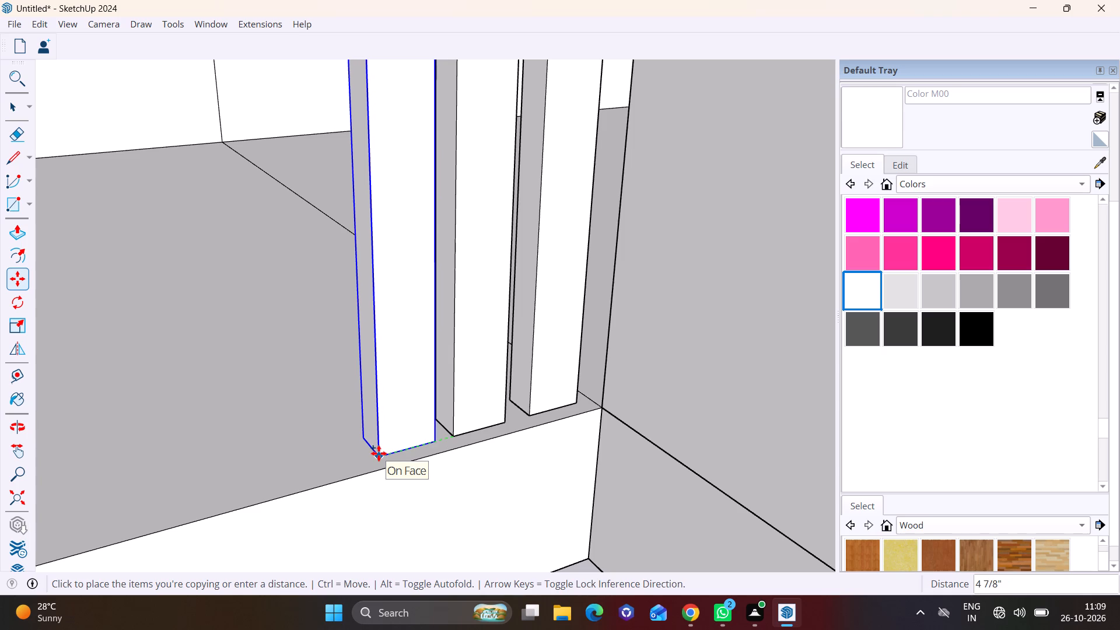
{"action": "left_click", "coordinate": [379, 453]}
Copy the last post four more times in a row toward the parapet, at about 4 13/16" spacing.
{"action": "middle_click_drag", "start_coordinate": [400, 437], "coordinate": [242, 317]}
{"action": "middle_click_drag", "start_coordinate": [353, 438], "coordinate": [358, 441], "text": "shift"}
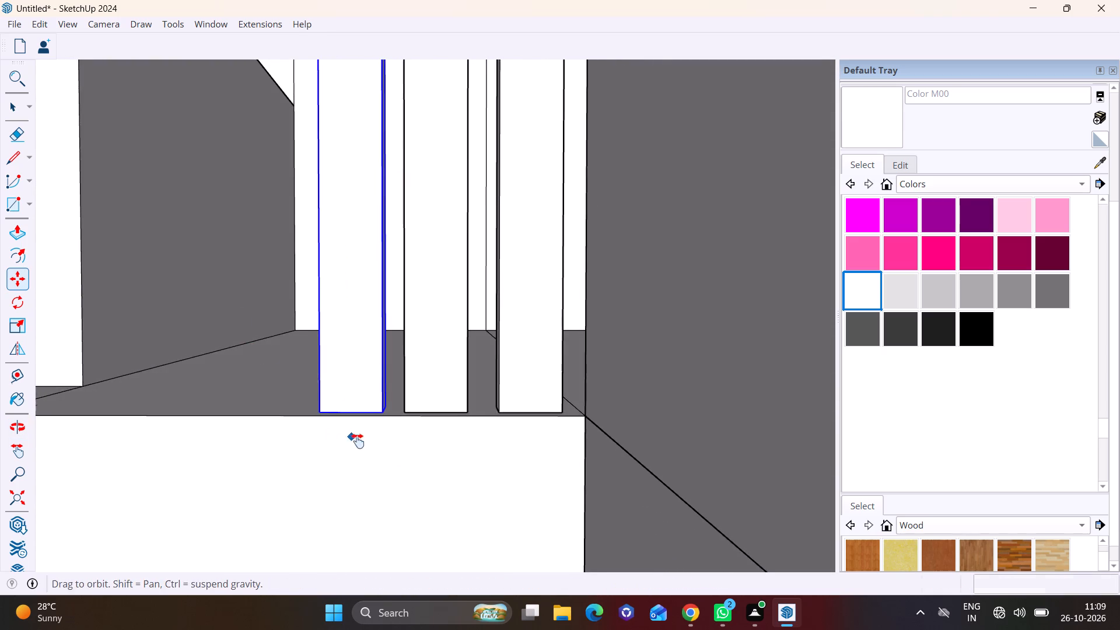
{"action": "middle_click_drag", "start_coordinate": [358, 441], "coordinate": [562, 471], "text": "shift"}
{"action": "scroll", "coordinate": [561, 471], "scroll_direction": "up", "scroll_amount": 1, "text": "shift"}
{"action": "middle_click_drag", "start_coordinate": [563, 474], "coordinate": [563, 555]}
{"action": "left_click", "coordinate": [513, 448]}
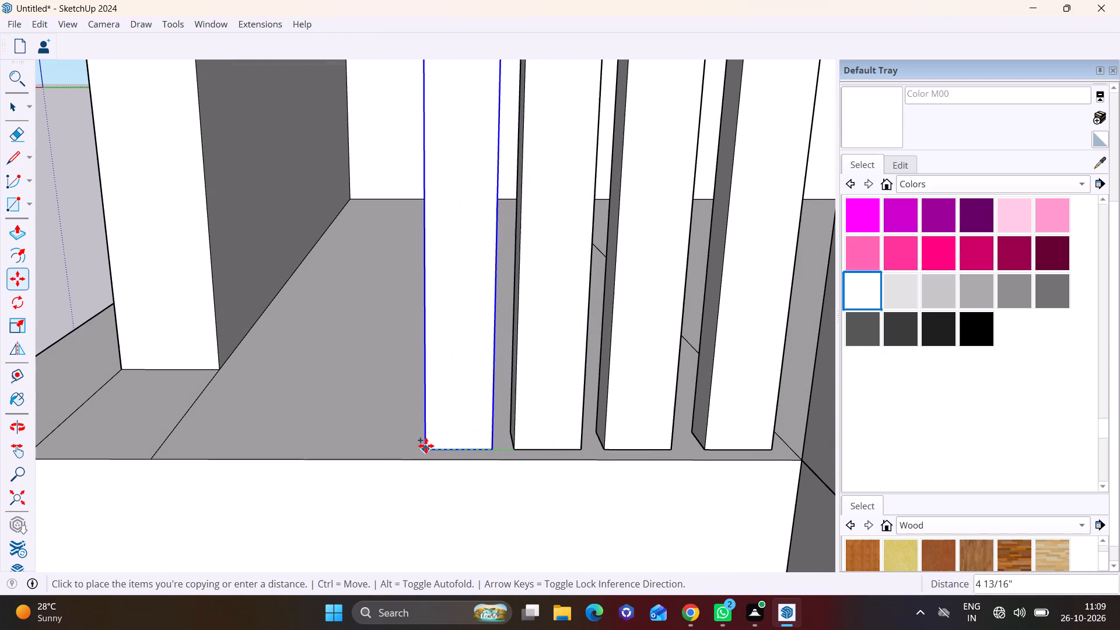
{"action": "left_click", "coordinate": [426, 446]}
{"action": "left_click", "coordinate": [425, 449]}
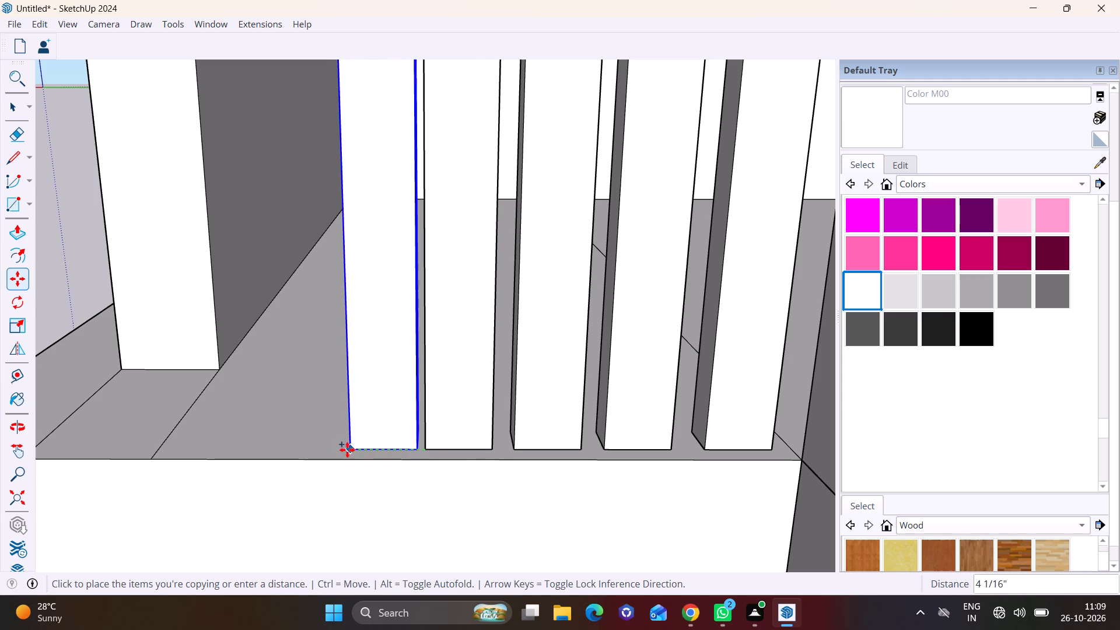
{"action": "left_click", "coordinate": [336, 448]}
{"action": "left_click", "coordinate": [333, 449]}
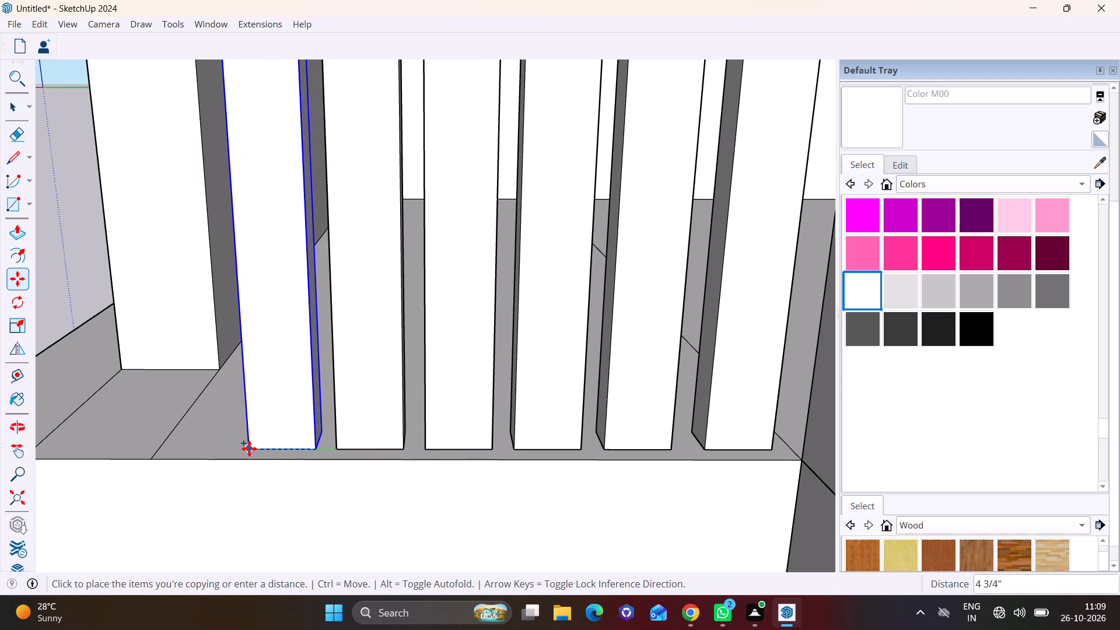
{"action": "left_click", "coordinate": [248, 449]}
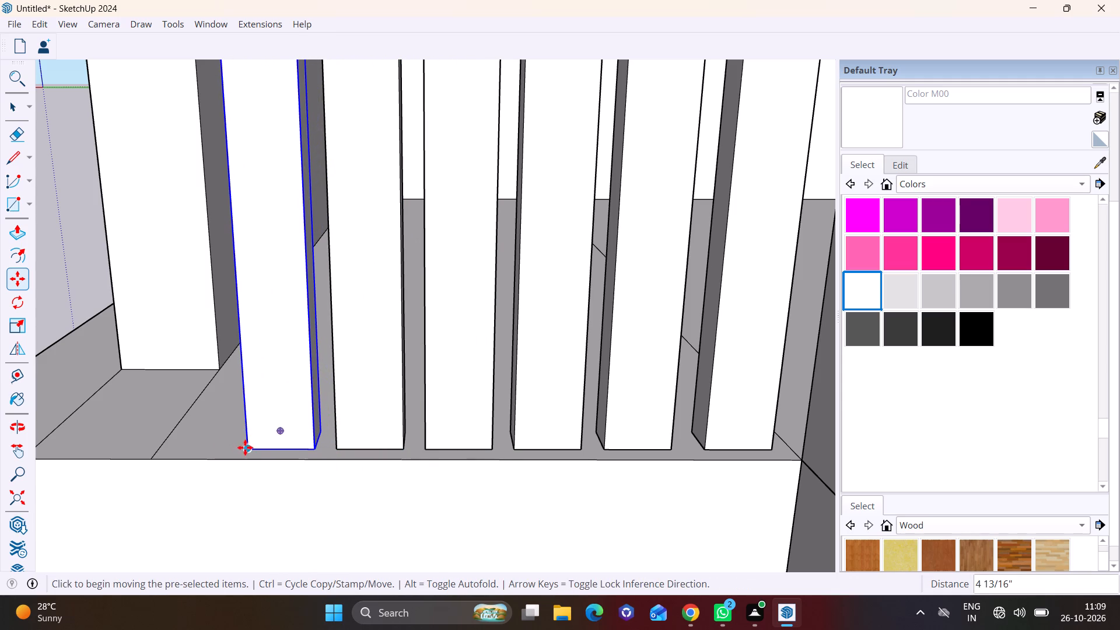
{"action": "left_click", "coordinate": [245, 447]}
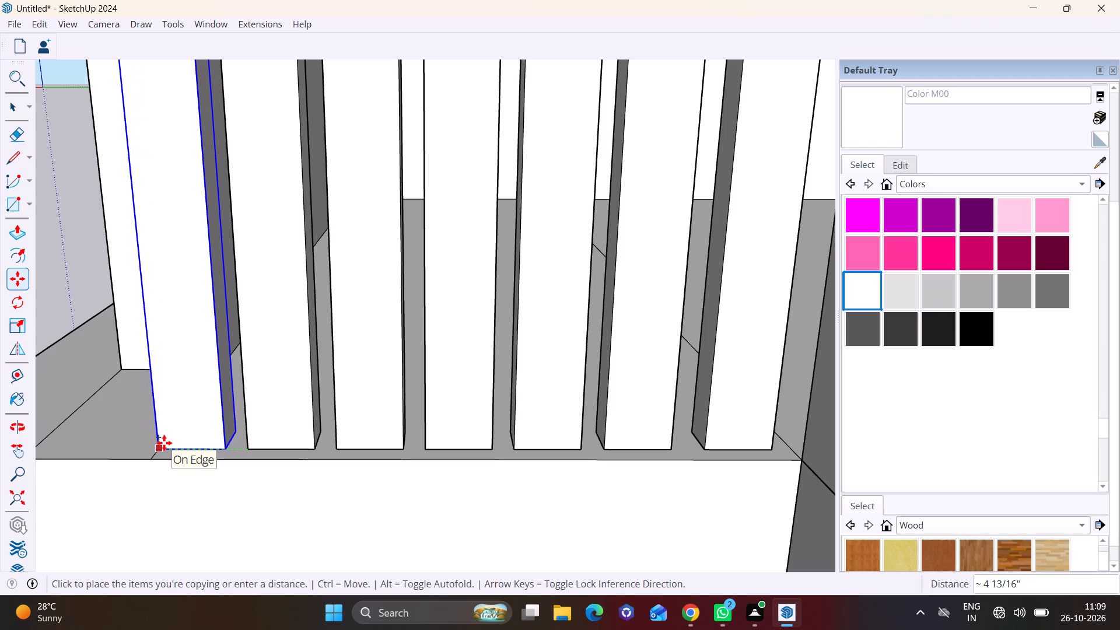
{"action": "left_click", "coordinate": [164, 443]}
{"action": "scroll", "coordinate": [174, 449], "scroll_direction": "down", "scroll_amount": 11}
{"action": "key", "text": "space"}
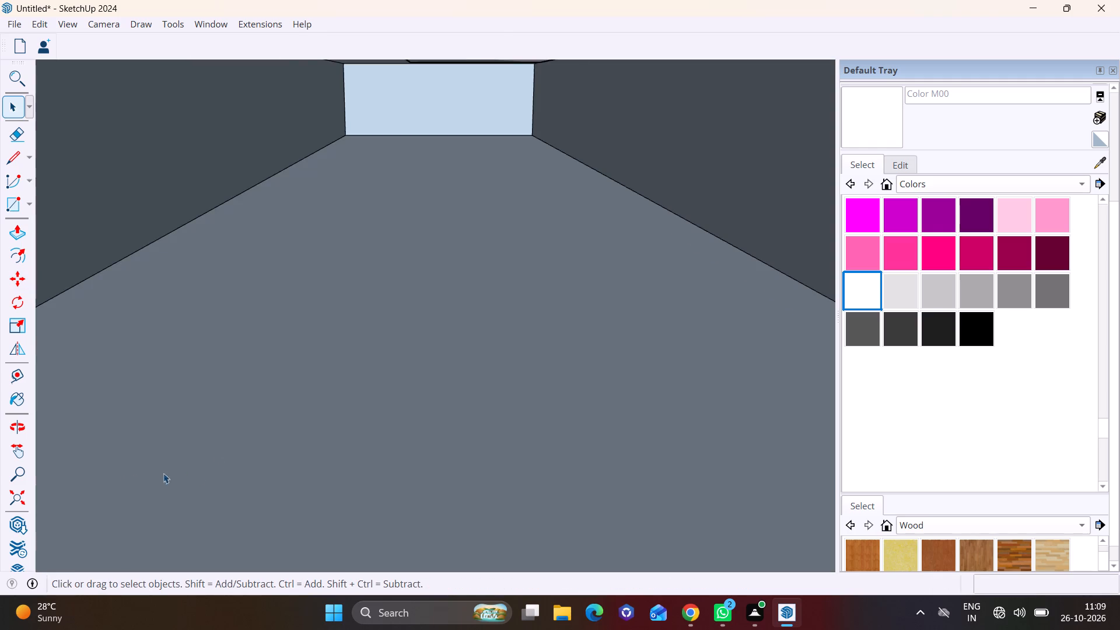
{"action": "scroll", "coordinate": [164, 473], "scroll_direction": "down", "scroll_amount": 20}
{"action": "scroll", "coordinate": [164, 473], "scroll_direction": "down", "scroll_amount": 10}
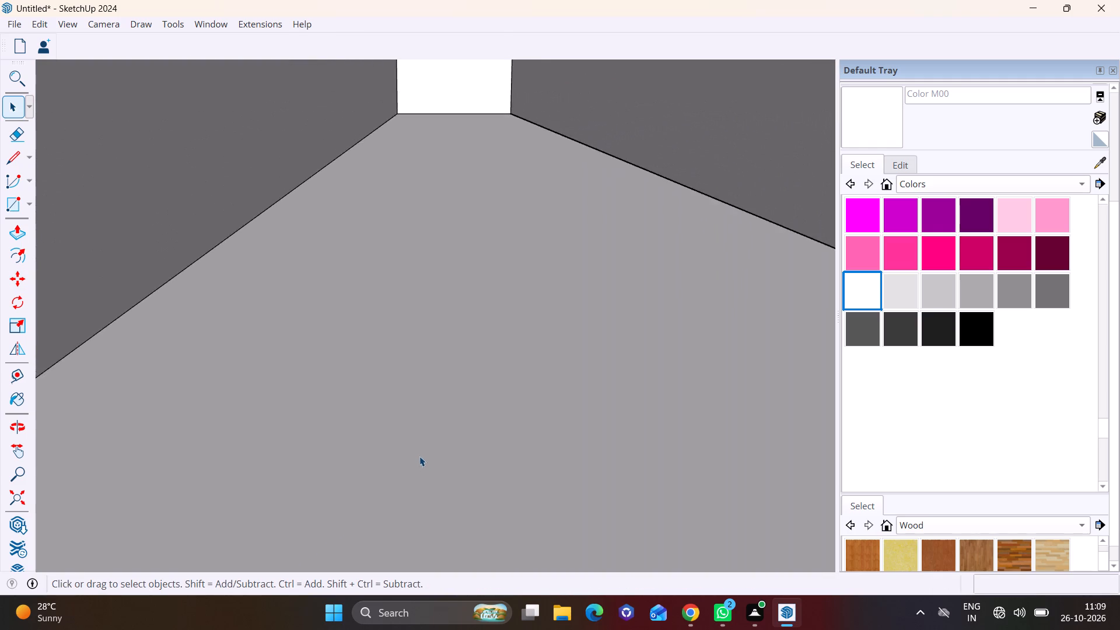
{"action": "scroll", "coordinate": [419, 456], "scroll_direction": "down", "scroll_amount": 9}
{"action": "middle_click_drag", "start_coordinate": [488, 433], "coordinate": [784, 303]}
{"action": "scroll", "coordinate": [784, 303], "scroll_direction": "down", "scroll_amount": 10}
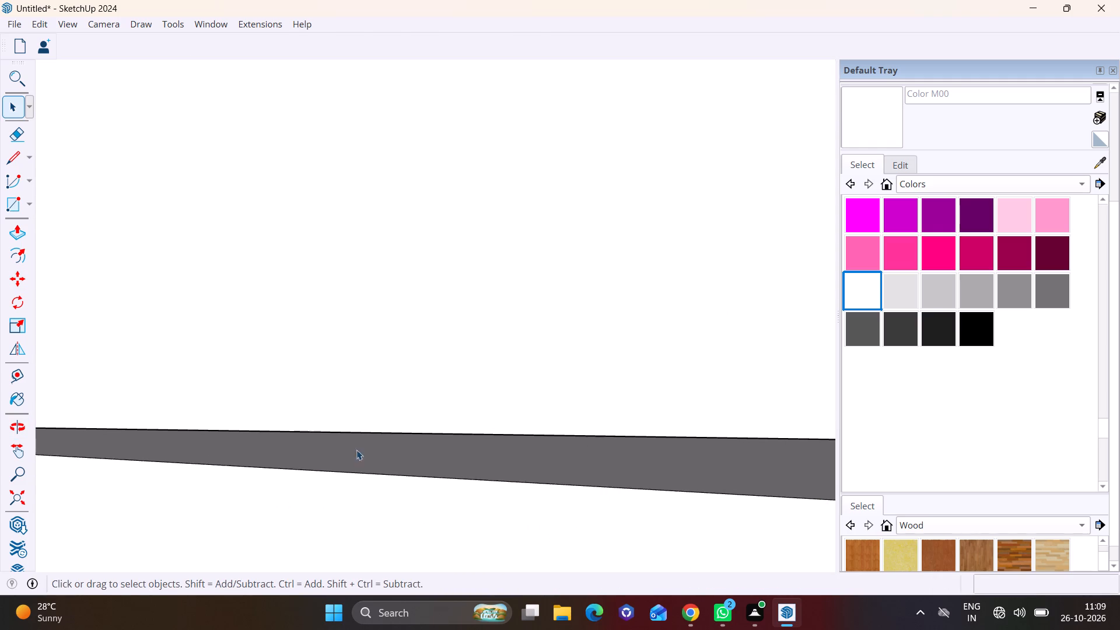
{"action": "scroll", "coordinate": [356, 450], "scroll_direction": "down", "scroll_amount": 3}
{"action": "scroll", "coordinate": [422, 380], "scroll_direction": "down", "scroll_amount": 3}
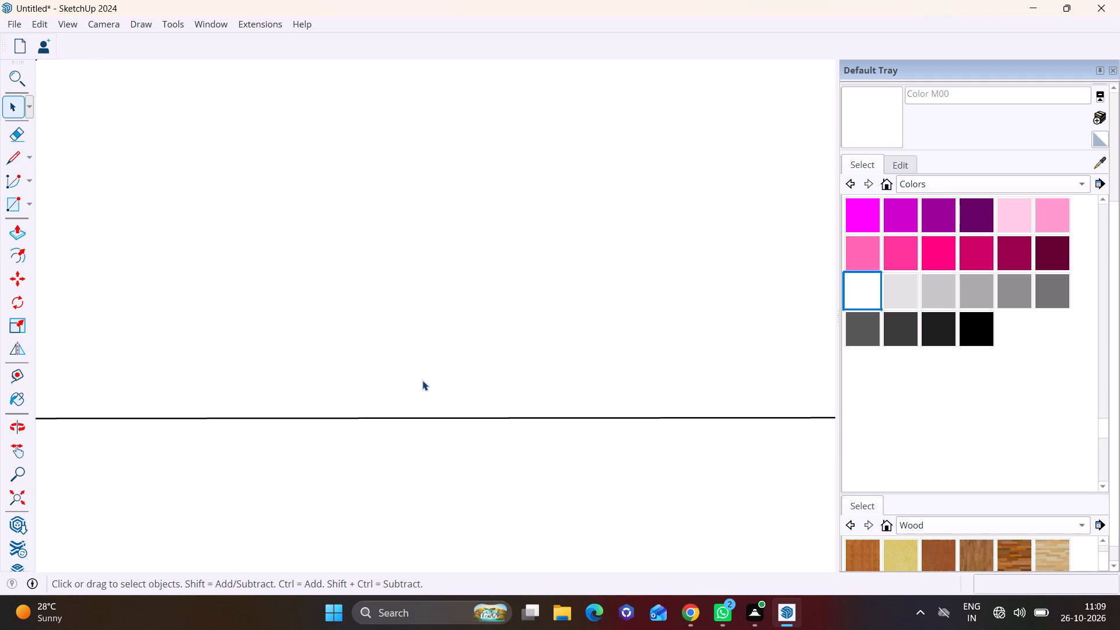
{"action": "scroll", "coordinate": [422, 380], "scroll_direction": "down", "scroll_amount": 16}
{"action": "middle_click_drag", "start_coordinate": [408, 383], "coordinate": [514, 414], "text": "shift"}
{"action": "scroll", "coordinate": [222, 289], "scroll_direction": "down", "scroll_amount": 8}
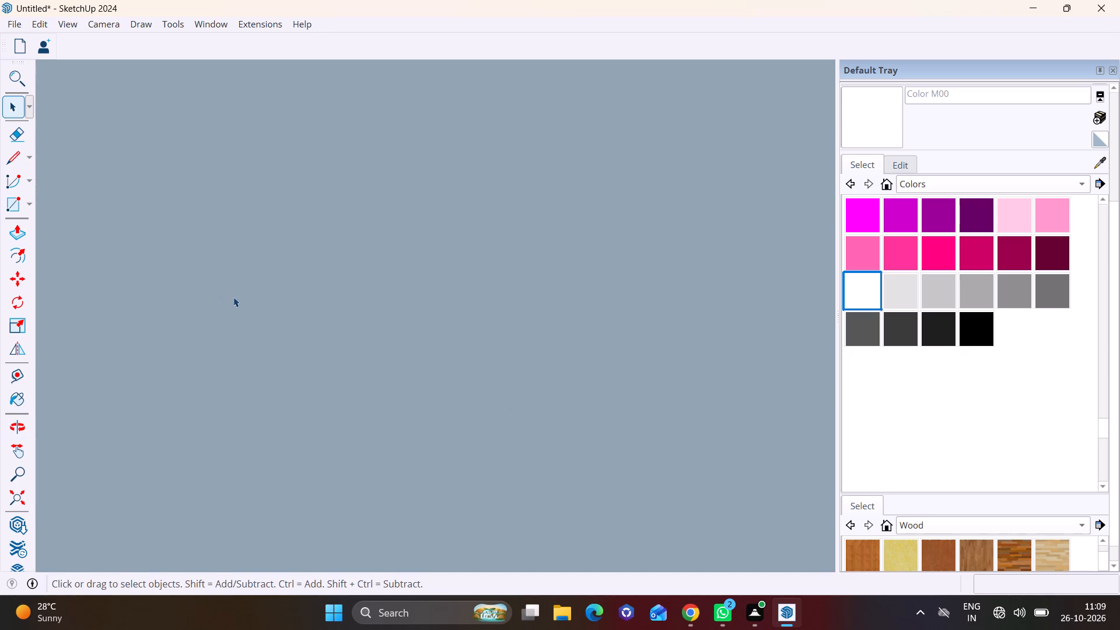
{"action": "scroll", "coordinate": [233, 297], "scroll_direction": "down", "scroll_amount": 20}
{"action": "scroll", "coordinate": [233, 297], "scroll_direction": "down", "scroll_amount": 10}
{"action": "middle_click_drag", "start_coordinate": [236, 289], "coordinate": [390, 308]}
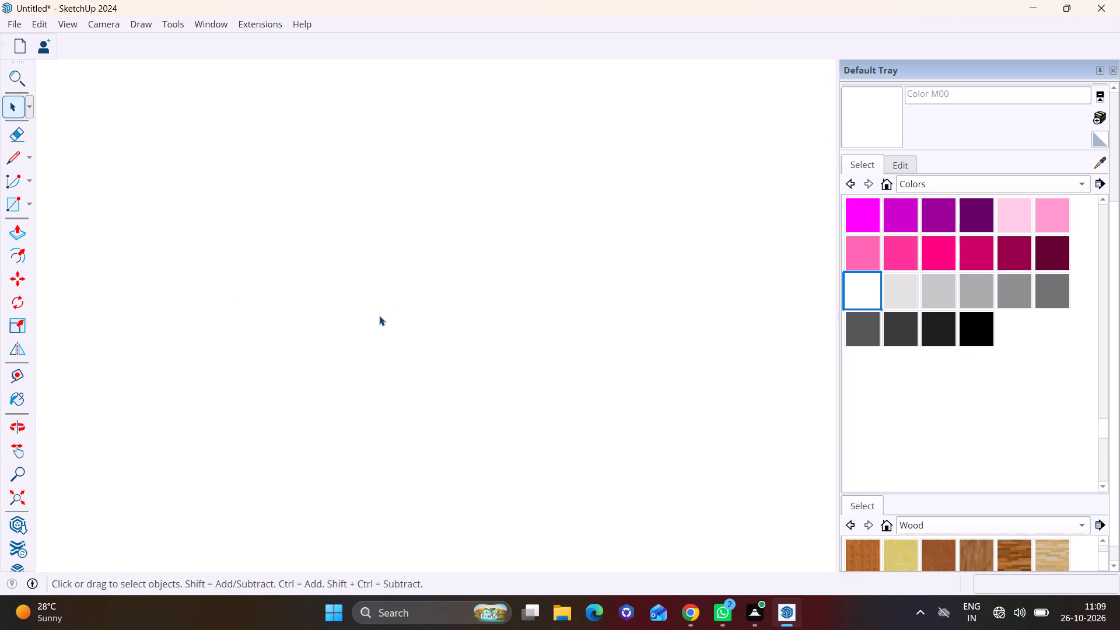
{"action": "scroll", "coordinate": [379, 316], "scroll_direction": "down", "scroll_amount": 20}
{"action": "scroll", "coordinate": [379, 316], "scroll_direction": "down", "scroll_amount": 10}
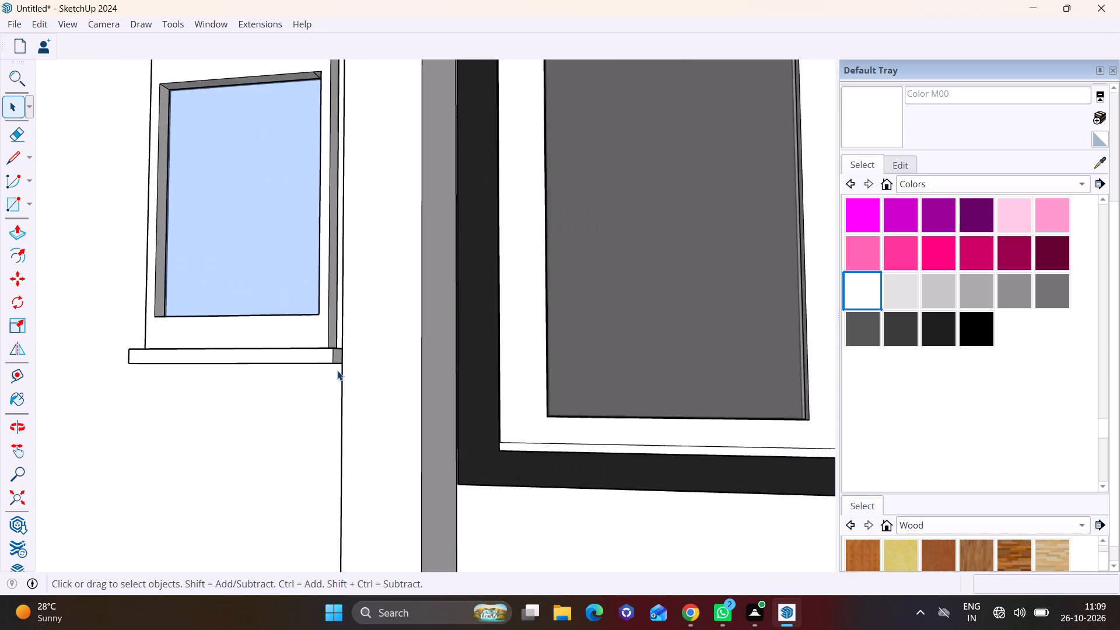
Copy the slim post nearest the entrance platform's parapet once more toward the parapet, offset about 6 7/16".
{"action": "scroll", "coordinate": [337, 370], "scroll_direction": "down", "scroll_amount": 14}
{"action": "middle_click_drag", "start_coordinate": [168, 383], "coordinate": [140, 407]}
{"action": "scroll", "coordinate": [140, 407], "scroll_direction": "down", "scroll_amount": 1}
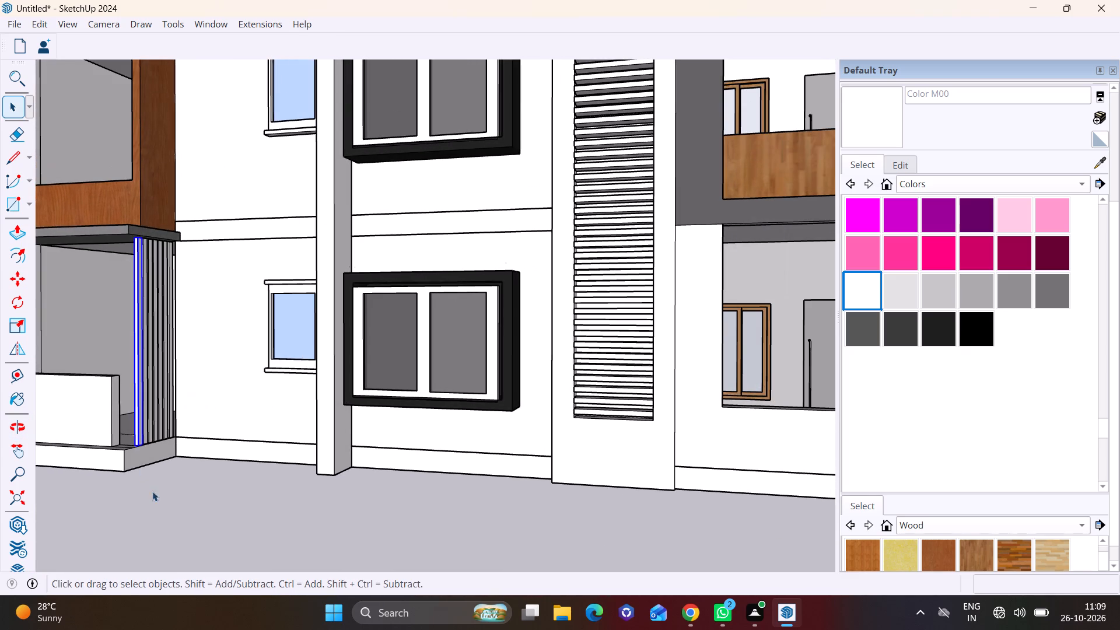
{"action": "left_click", "coordinate": [156, 496]}
{"action": "scroll", "coordinate": [122, 407], "scroll_direction": "up", "scroll_amount": 10}
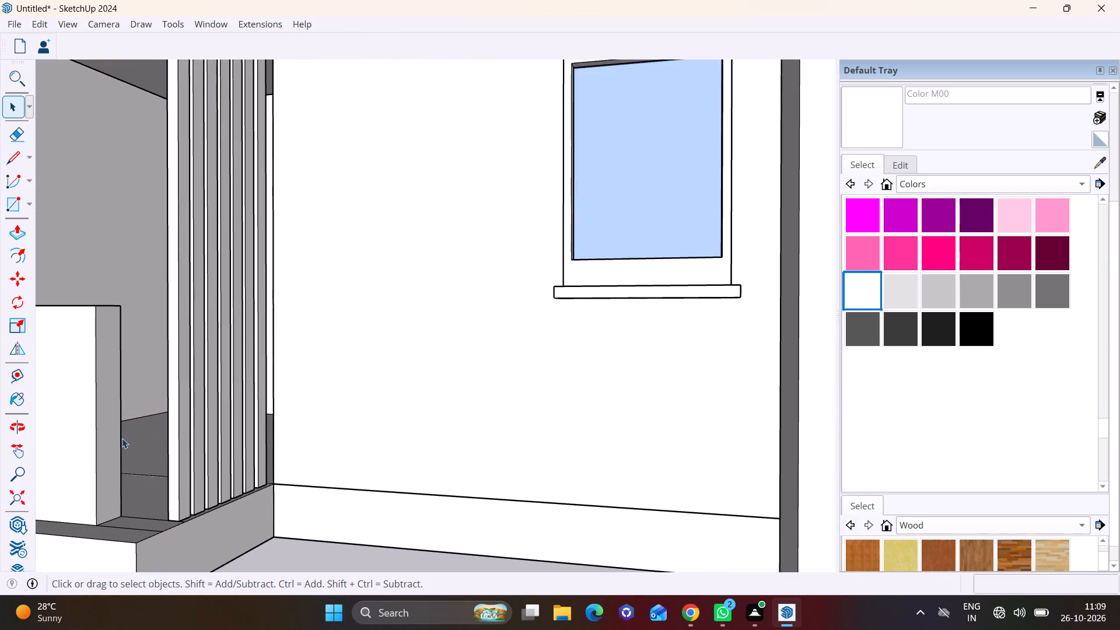
{"action": "scroll", "coordinate": [135, 437], "scroll_direction": "up", "scroll_amount": 1}
{"action": "scroll", "coordinate": [163, 529], "scroll_direction": "up", "scroll_amount": 3}
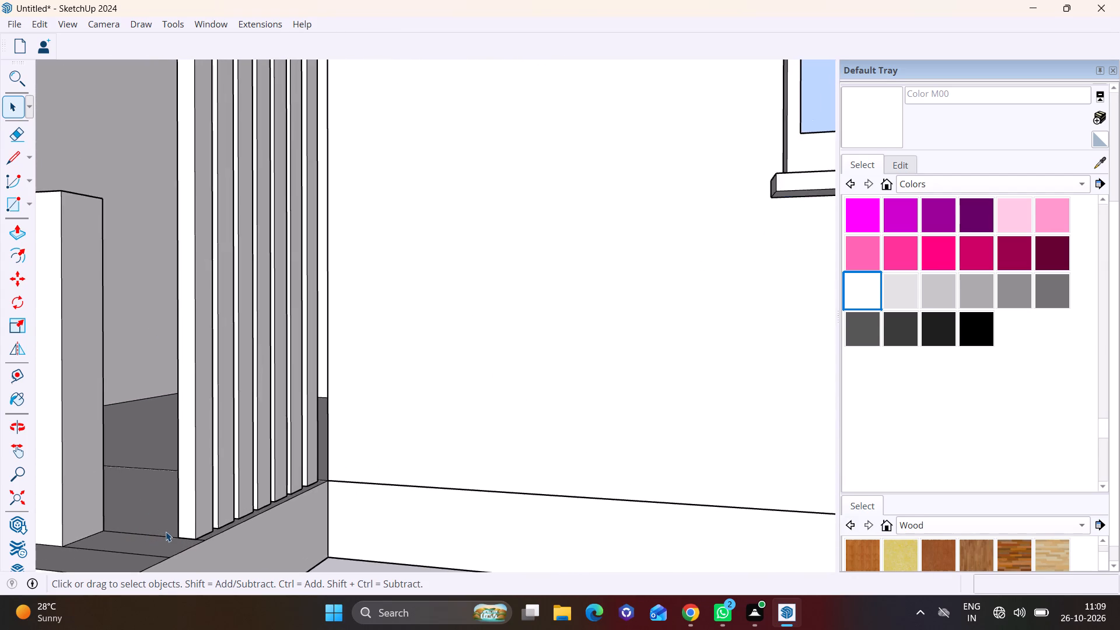
{"action": "scroll", "coordinate": [167, 532], "scroll_direction": "up", "scroll_amount": 3}
{"action": "scroll", "coordinate": [183, 503], "scroll_direction": "down", "scroll_amount": 7}
{"action": "left_click", "coordinate": [207, 482]}
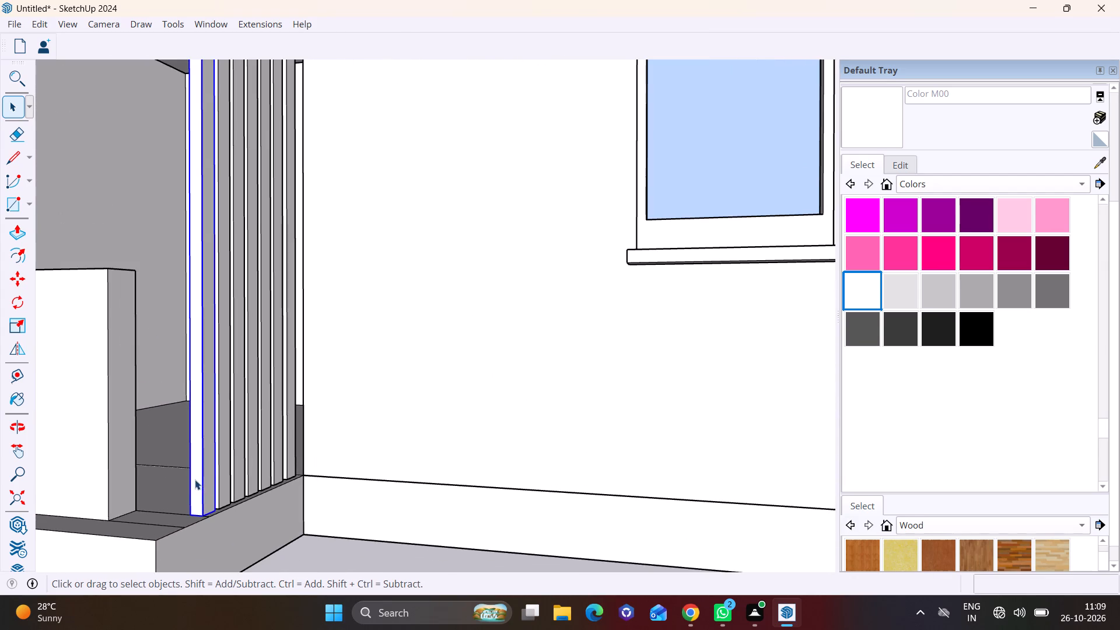
{"action": "scroll", "coordinate": [194, 440], "scroll_direction": "up", "scroll_amount": 2}
{"action": "middle_click_drag", "start_coordinate": [163, 482], "coordinate": [138, 526]}
{"action": "middle_click_drag", "start_coordinate": [205, 488], "coordinate": [265, 333]}
{"action": "middle_click_drag", "start_coordinate": [264, 365], "coordinate": [236, 430]}
{"action": "scroll", "coordinate": [260, 389], "scroll_direction": "up", "scroll_amount": 7}
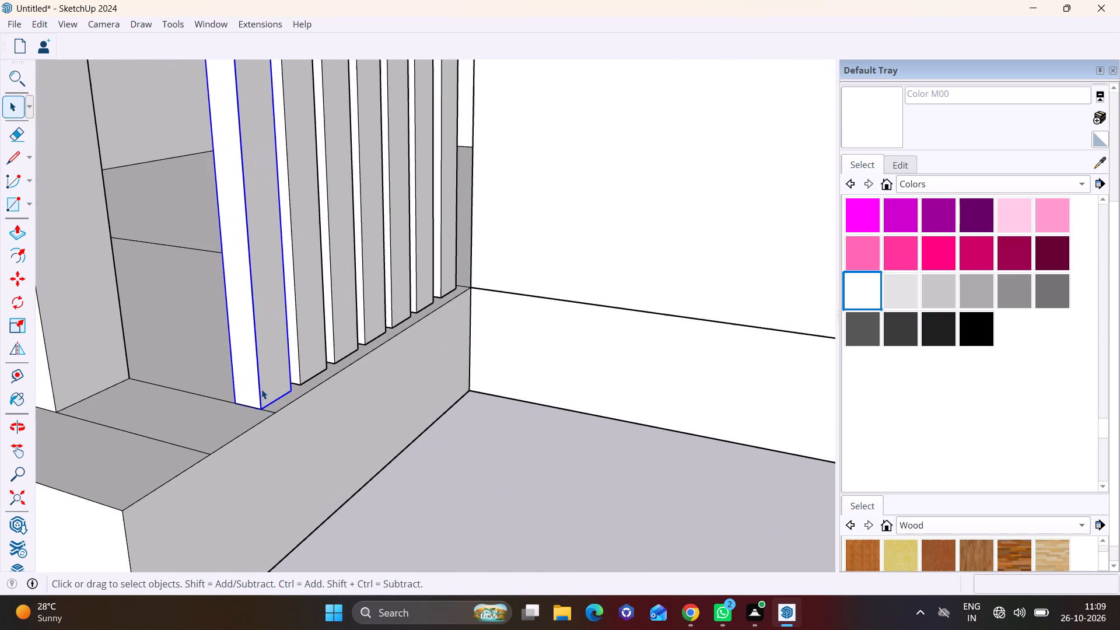
{"action": "key", "text": "m"}
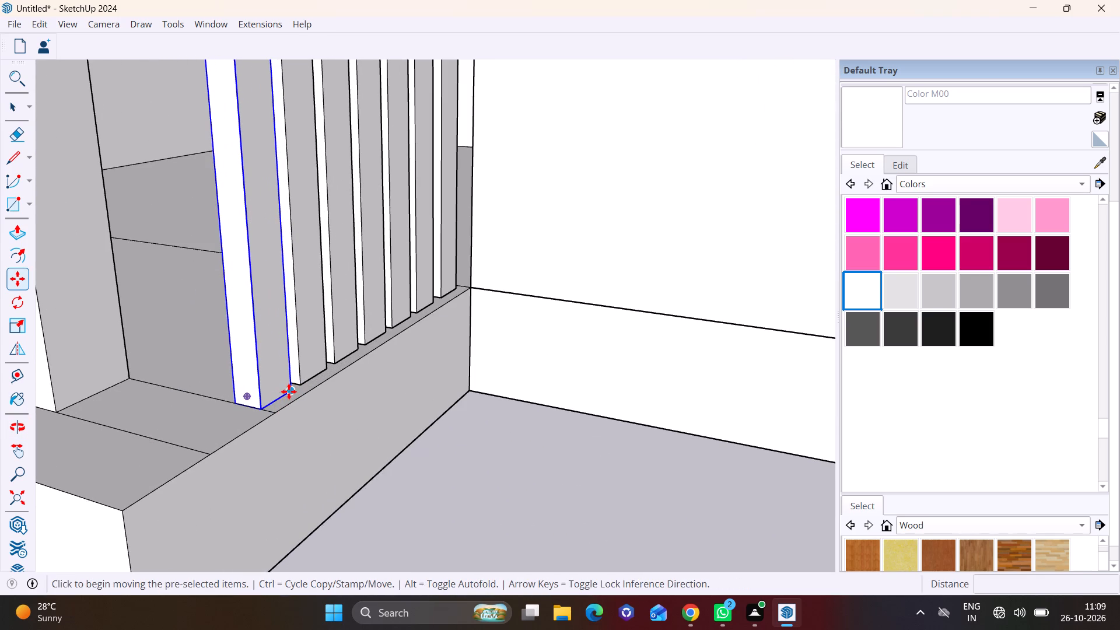
{"action": "left_click", "coordinate": [290, 391]}
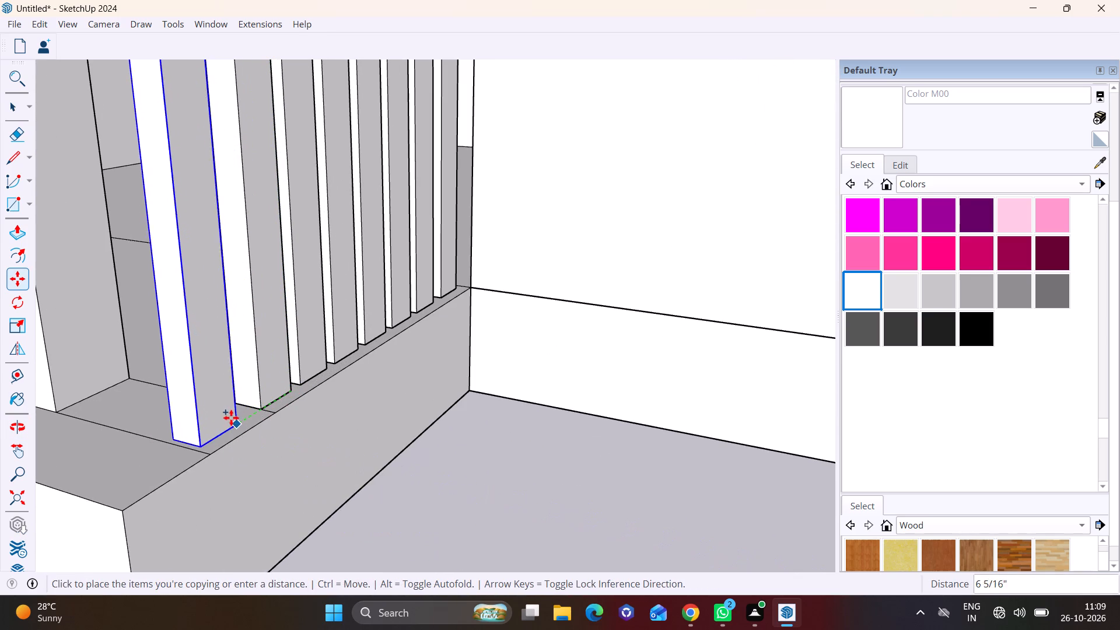
{"action": "left_click", "coordinate": [236, 424]}
{"action": "key", "text": "space"}
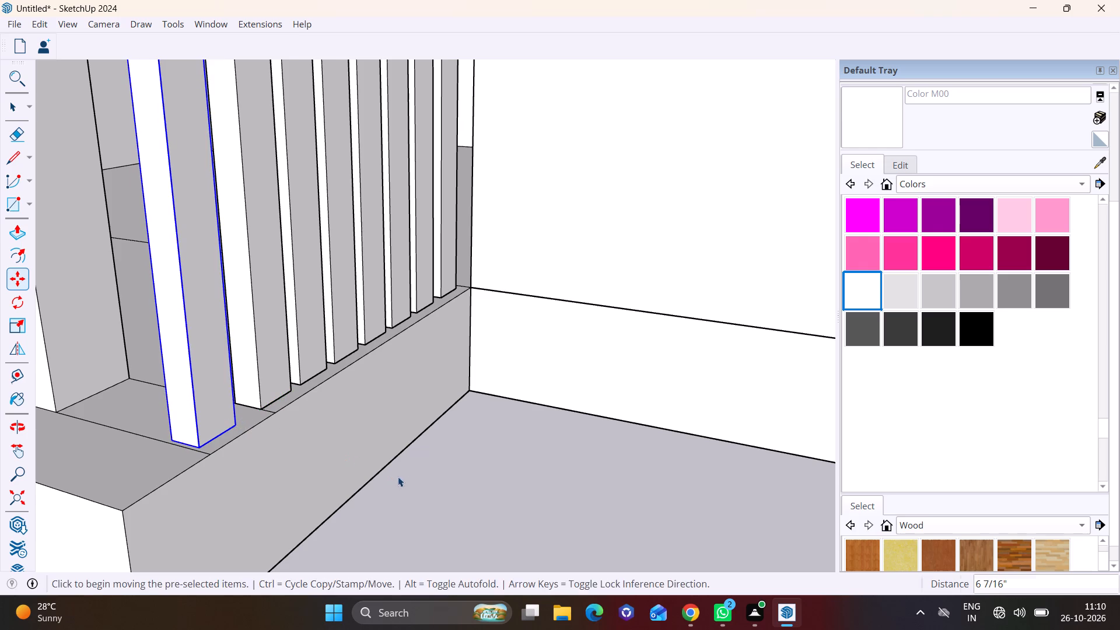
{"action": "left_click", "coordinate": [407, 477]}
Push/Pull the entrance parapet's end face about 9 1/4" outward to meet the nearest slim post.
{"action": "scroll", "coordinate": [407, 477], "scroll_direction": "down", "scroll_amount": 8}
{"action": "scroll", "coordinate": [333, 431], "scroll_direction": "down", "scroll_amount": 9}
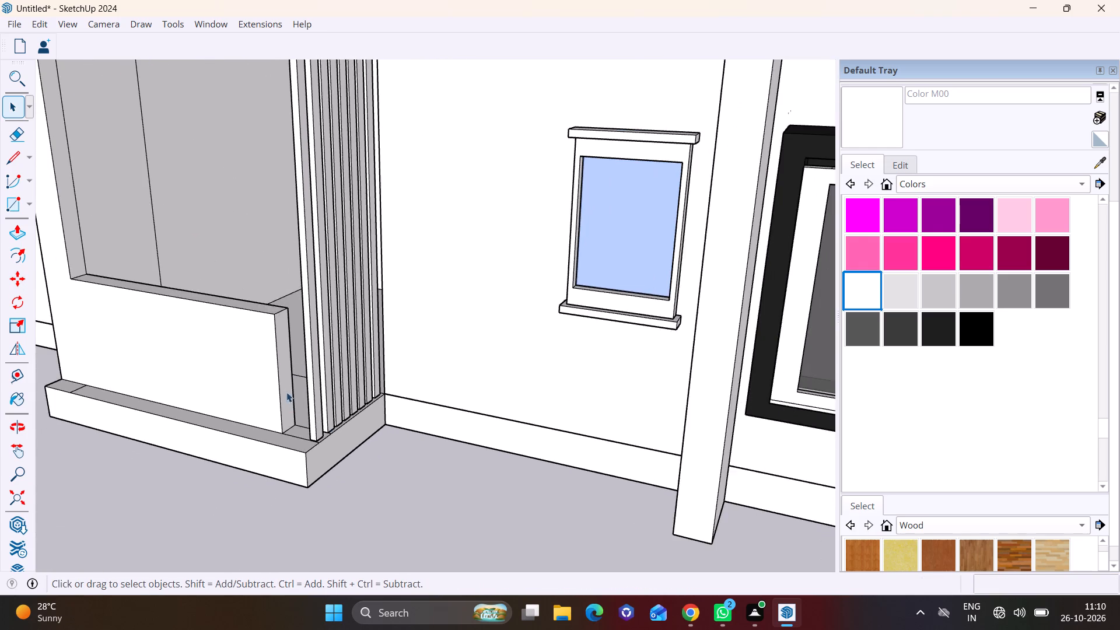
{"action": "scroll", "coordinate": [287, 391], "scroll_direction": "down", "scroll_amount": 5}
{"action": "middle_click_drag", "start_coordinate": [299, 390], "coordinate": [475, 376]}
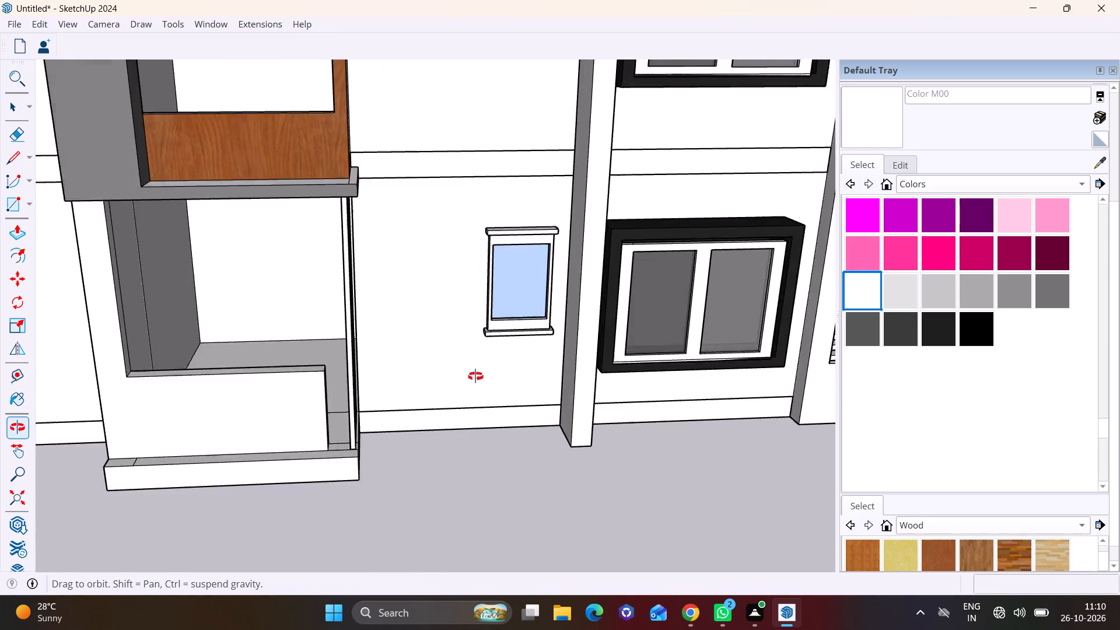
{"action": "middle_click_drag", "start_coordinate": [475, 376], "coordinate": [467, 327]}
{"action": "scroll", "coordinate": [233, 383], "scroll_direction": "up", "scroll_amount": 7}
{"action": "middle_click_drag", "start_coordinate": [386, 423], "coordinate": [255, 430]}
{"action": "scroll", "coordinate": [262, 378], "scroll_direction": "up", "scroll_amount": 4}
{"action": "left_click", "coordinate": [272, 372]}
{"action": "left_click", "coordinate": [20, 226]}
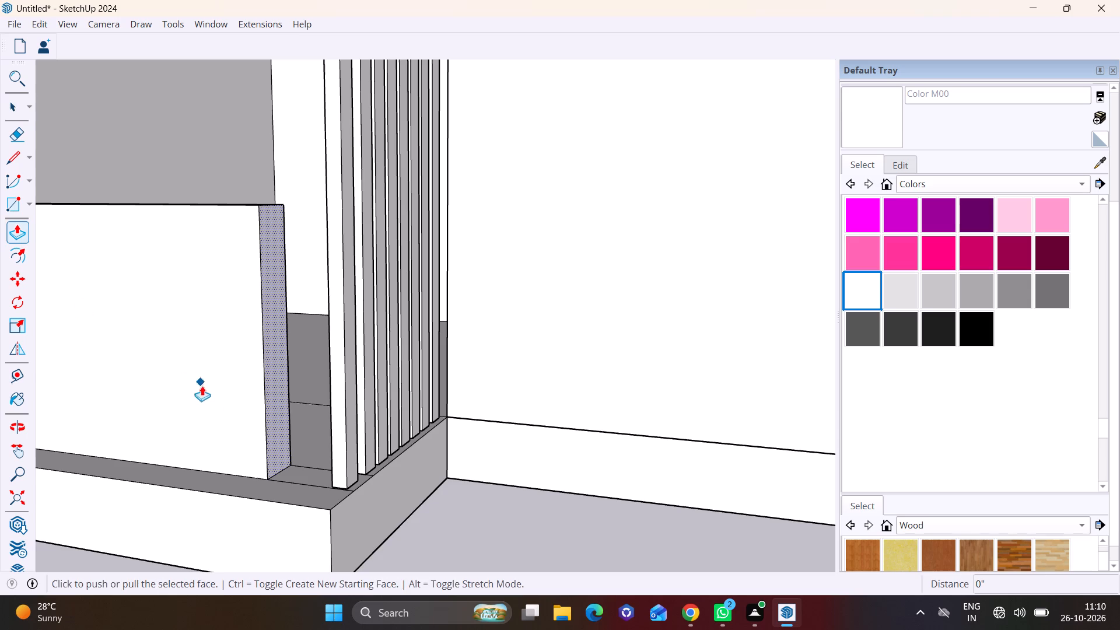
{"action": "left_click", "coordinate": [276, 435]}
{"action": "left_click", "coordinate": [330, 453]}
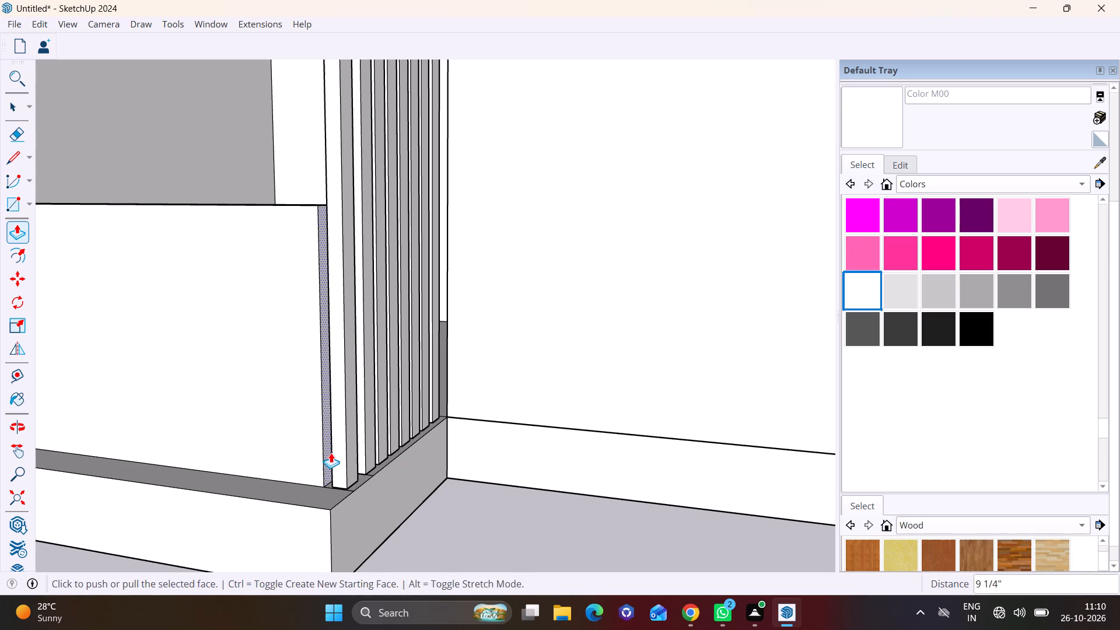
{"action": "key", "text": "space"}
{"action": "left_click", "coordinate": [487, 547]}
Draw a small rectangle on the upper balcony's grey floor slab at the open side near the wall, and group it.
{"action": "scroll", "coordinate": [471, 505], "scroll_direction": "down", "scroll_amount": 17}
{"action": "middle_click_drag", "start_coordinate": [435, 403], "coordinate": [381, 383]}
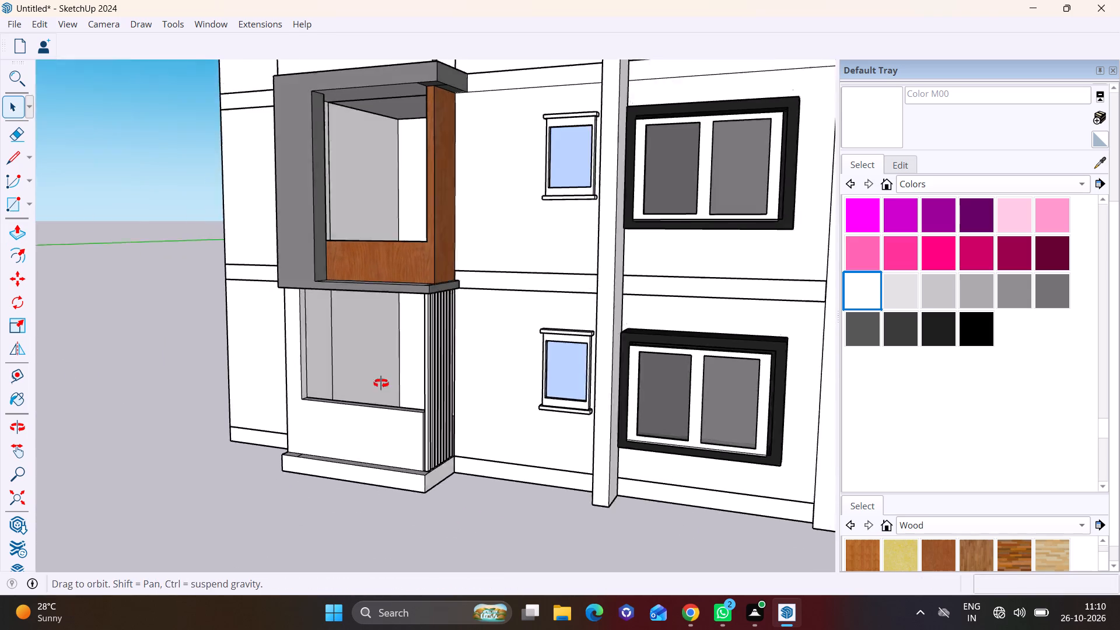
{"action": "middle_click_drag", "start_coordinate": [381, 383], "coordinate": [317, 319]}
{"action": "middle_click_drag", "start_coordinate": [374, 306], "coordinate": [393, 502], "text": "shift"}
{"action": "scroll", "coordinate": [436, 290], "scroll_direction": "up", "scroll_amount": 4}
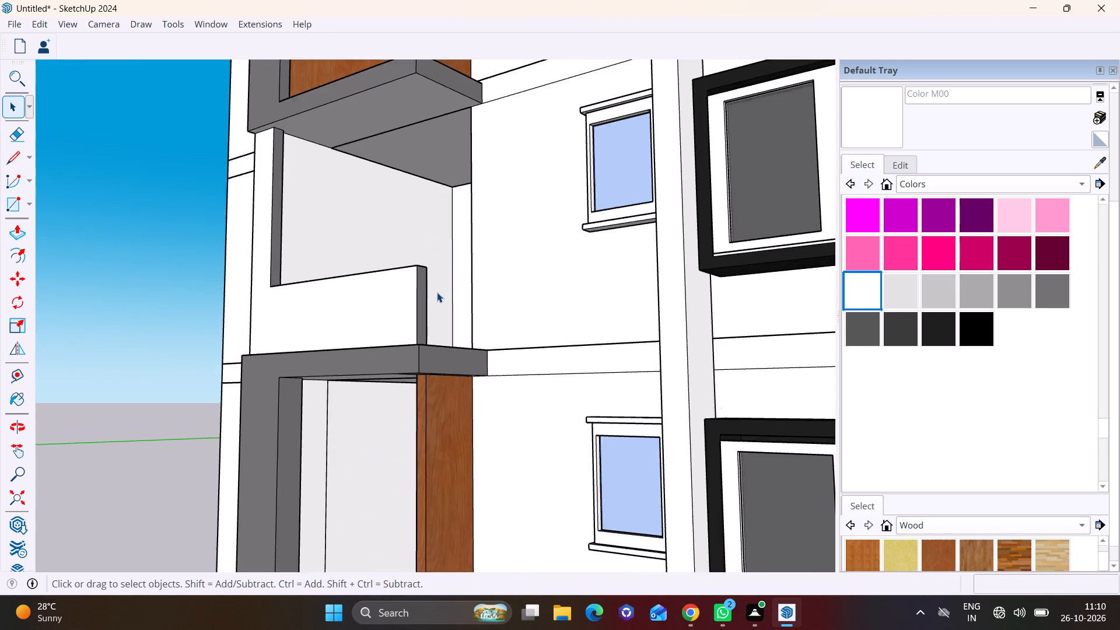
{"action": "scroll", "coordinate": [437, 292], "scroll_direction": "up", "scroll_amount": 2}
{"action": "scroll", "coordinate": [435, 311], "scroll_direction": "down", "scroll_amount": 6}
{"action": "middle_click_drag", "start_coordinate": [443, 324], "coordinate": [390, 483]}
{"action": "scroll", "coordinate": [434, 429], "scroll_direction": "up", "scroll_amount": 3}
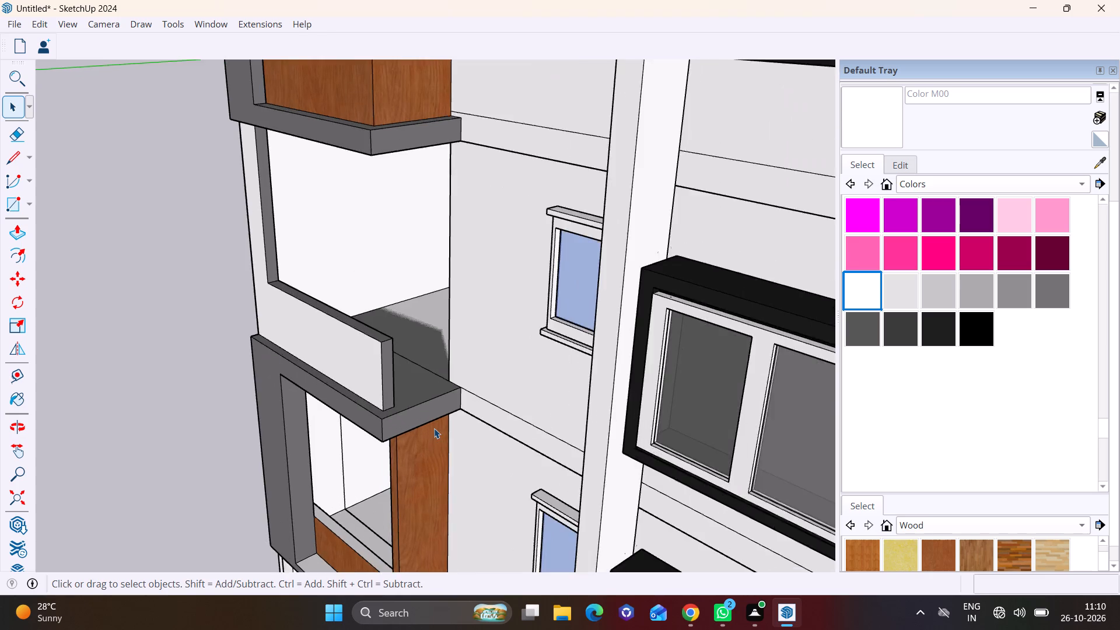
{"action": "scroll", "coordinate": [434, 428], "scroll_direction": "up", "scroll_amount": 7}
{"action": "middle_click_drag", "start_coordinate": [438, 357], "coordinate": [374, 416]}
{"action": "scroll", "coordinate": [392, 388], "scroll_direction": "up", "scroll_amount": 3}
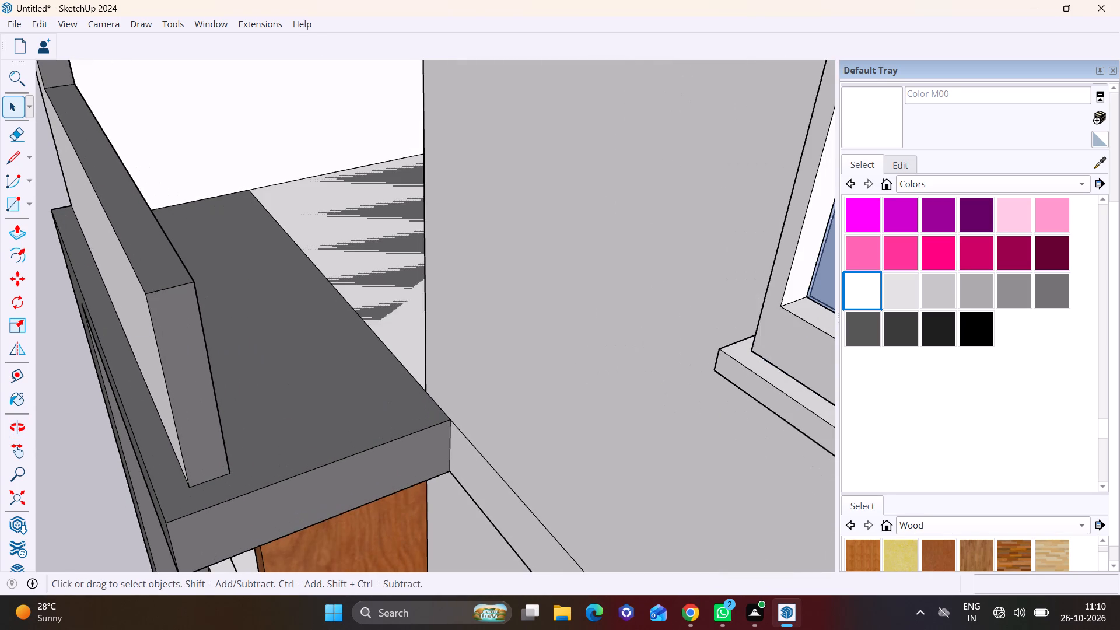
{"action": "left_click", "coordinate": [26, 204]}
{"action": "left_click", "coordinate": [38, 222]}
{"action": "scroll", "coordinate": [417, 410], "scroll_direction": "up", "scroll_amount": 6}
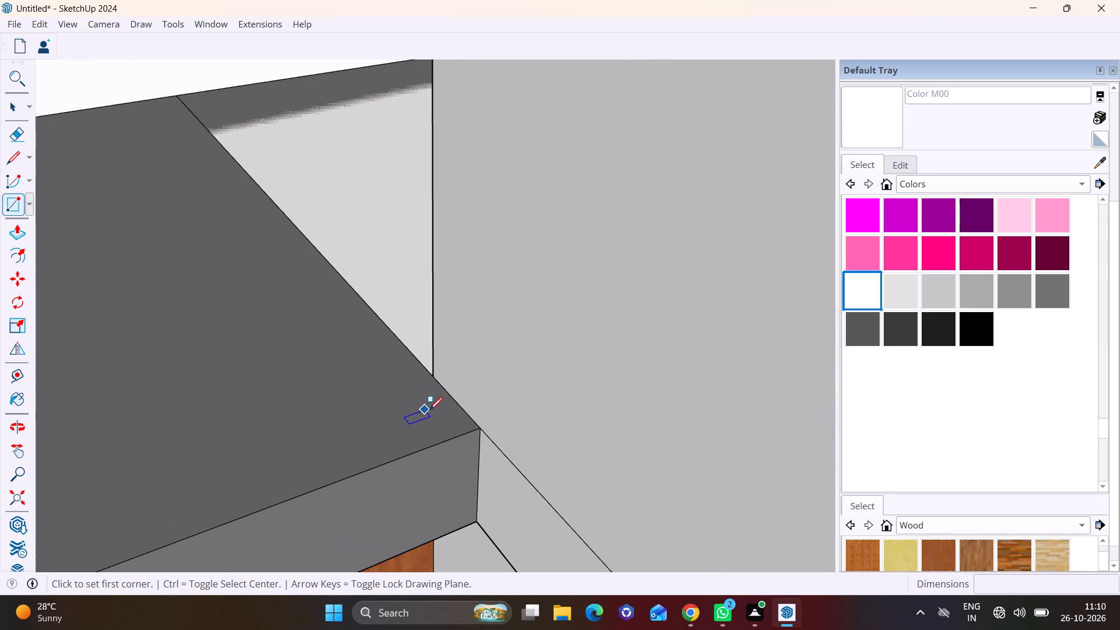
{"action": "left_click", "coordinate": [458, 419]}
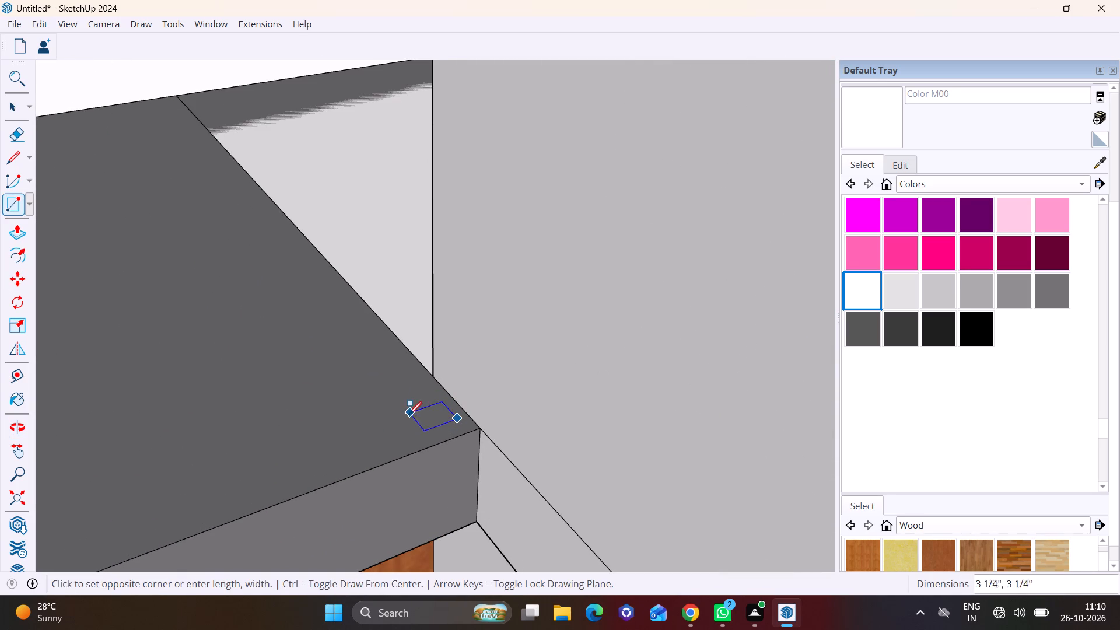
{"action": "left_click", "coordinate": [390, 405]}
{"action": "key", "text": "space"}
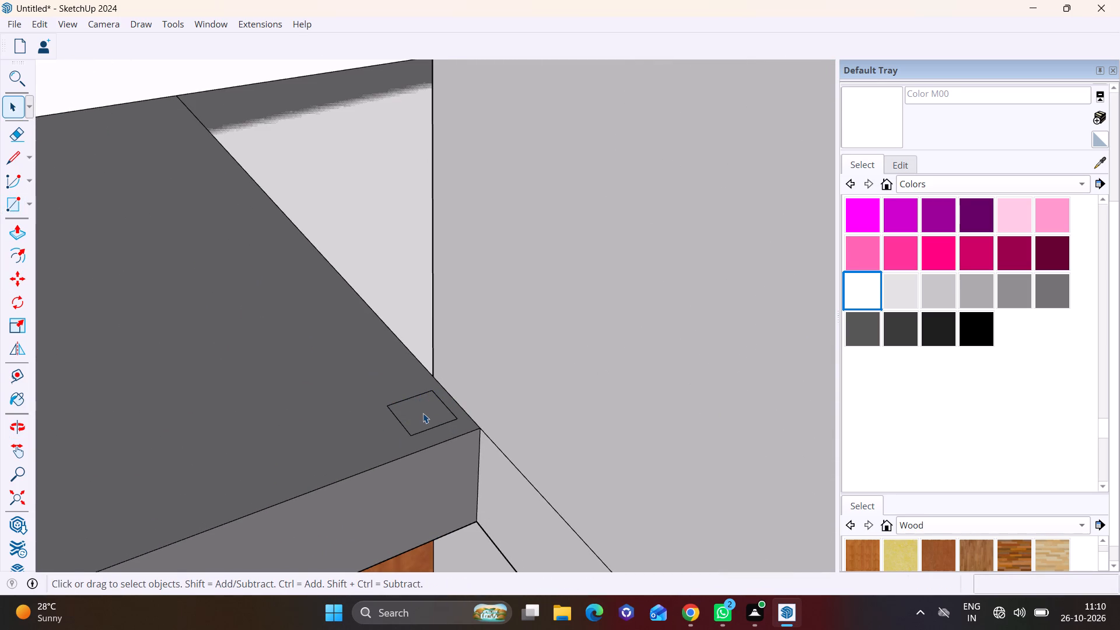
{"action": "double_click", "coordinate": [423, 413]}
{"action": "right_click", "coordinate": [423, 413]}
{"action": "left_click", "coordinate": [474, 289]}
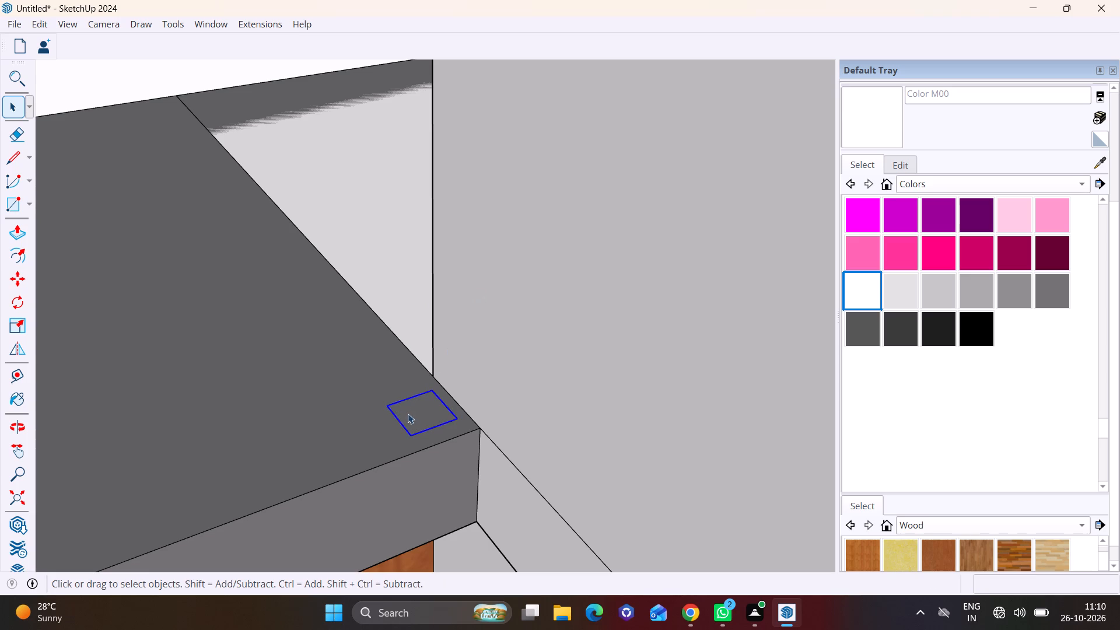
Push/Pull the grouped rectangle upward to the underside of the grey frame above as a slim post, and leave the group.
{"action": "left_click", "coordinate": [408, 414]}
{"action": "left_click", "coordinate": [414, 410]}
{"action": "left_click", "coordinate": [423, 407]}
{"action": "triple_click", "coordinate": [423, 413]}
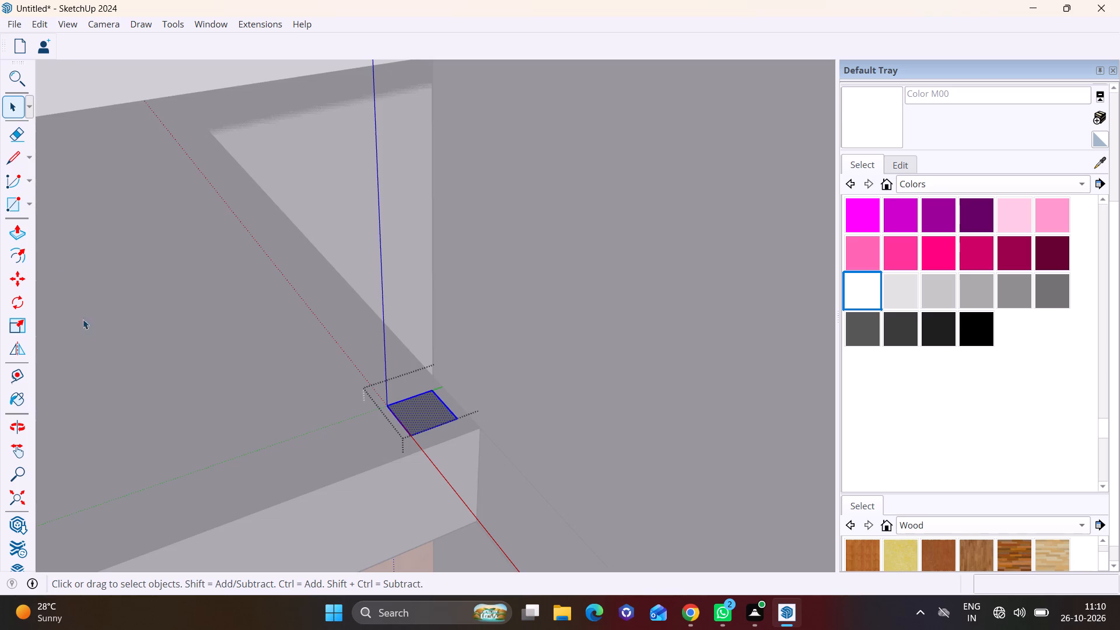
{"action": "left_click_drag", "start_coordinate": [9, 223], "coordinate": [16, 226]}
{"action": "left_click_drag", "start_coordinate": [415, 409], "coordinate": [416, 402]}
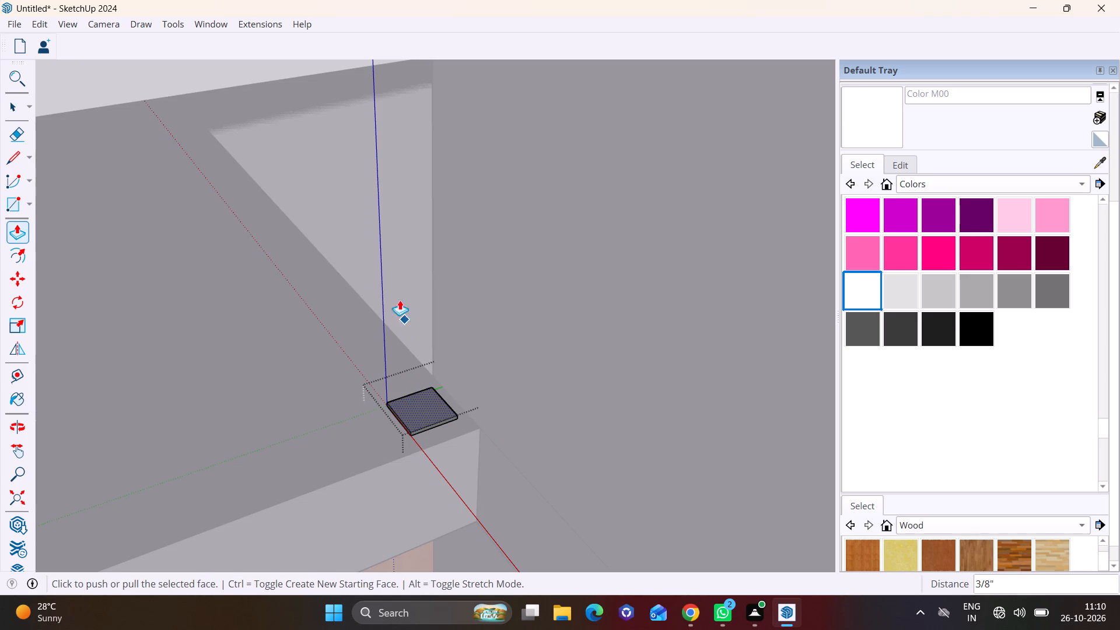
{"action": "left_click_drag", "start_coordinate": [424, 404], "coordinate": [396, 250]}
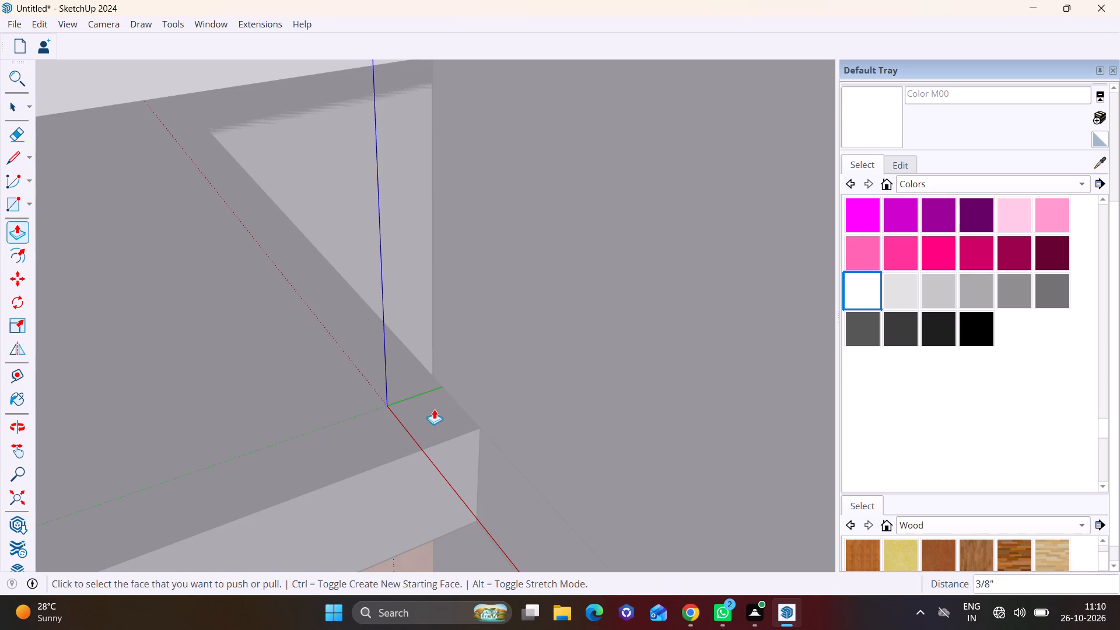
{"action": "key", "text": "ctrl+z"}
{"action": "left_click", "coordinate": [429, 416]}
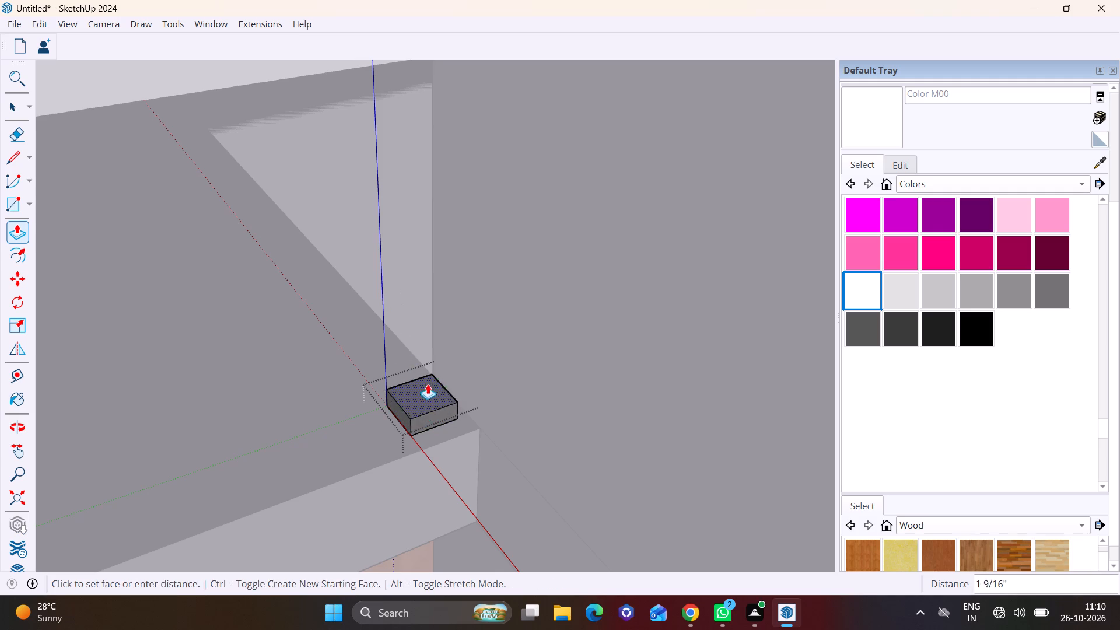
{"action": "scroll", "coordinate": [425, 226], "scroll_direction": "down", "scroll_amount": 7}
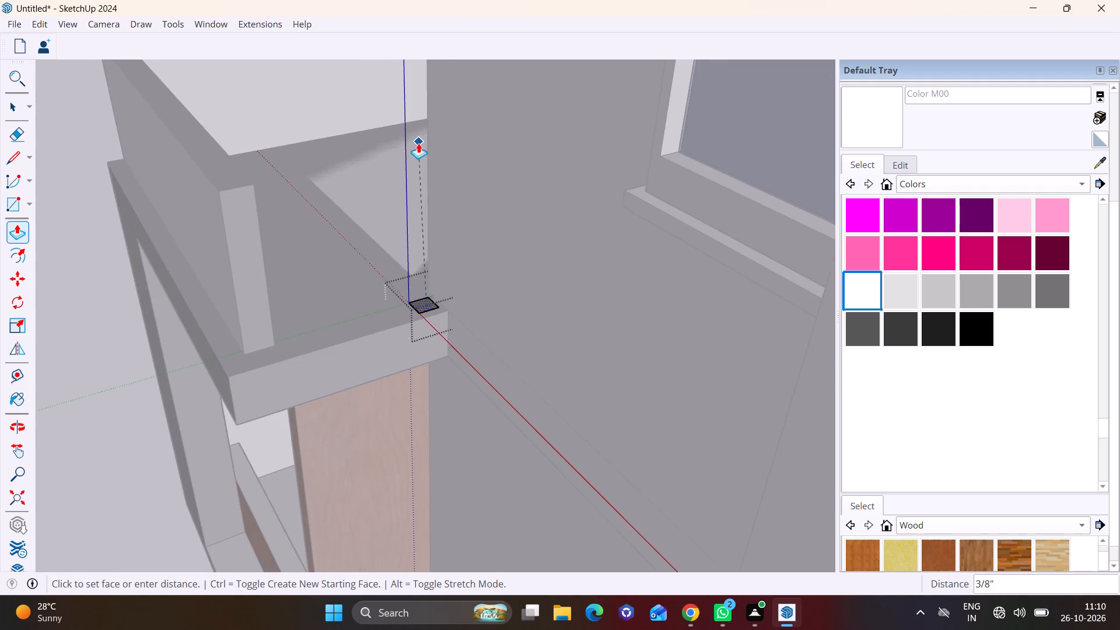
{"action": "middle_click_drag", "start_coordinate": [418, 143], "coordinate": [418, 242], "text": "shift"}
{"action": "middle_click_drag", "start_coordinate": [385, 266], "coordinate": [396, 144]}
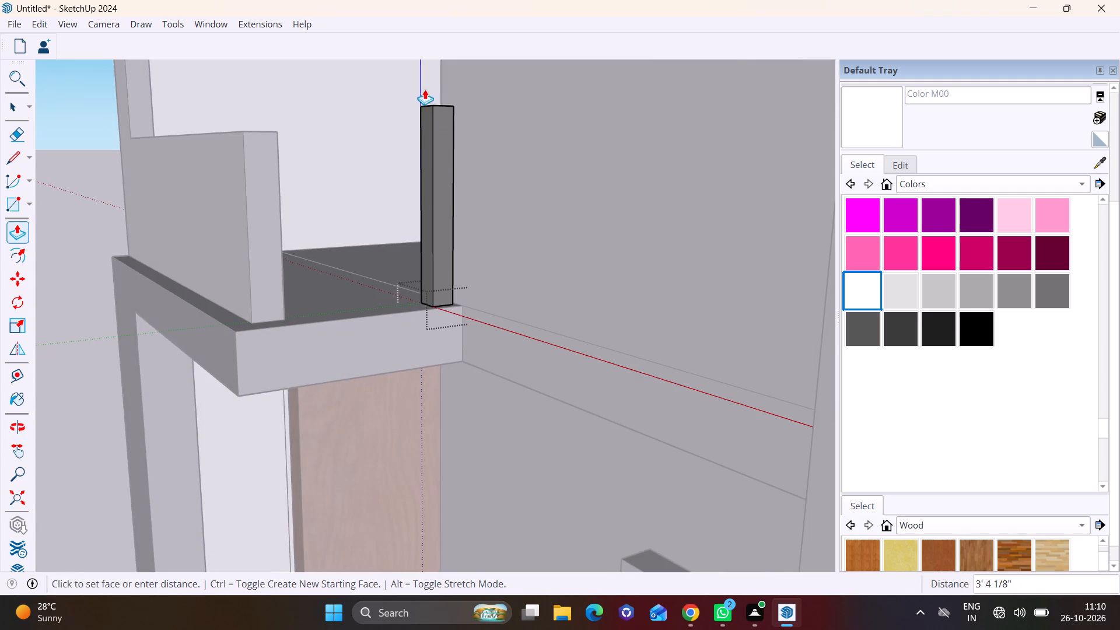
{"action": "scroll", "coordinate": [425, 86], "scroll_direction": "down", "scroll_amount": 10}
{"action": "middle_click_drag", "start_coordinate": [432, 95], "coordinate": [396, 325], "text": "shift"}
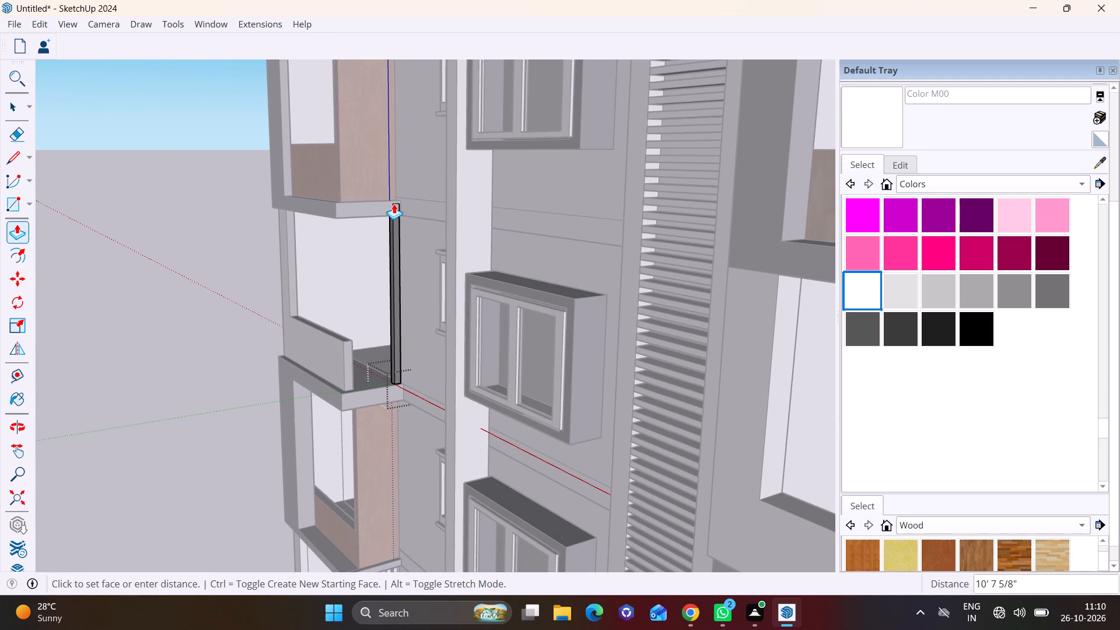
{"action": "left_click", "coordinate": [389, 215]}
{"action": "key", "text": "space"}
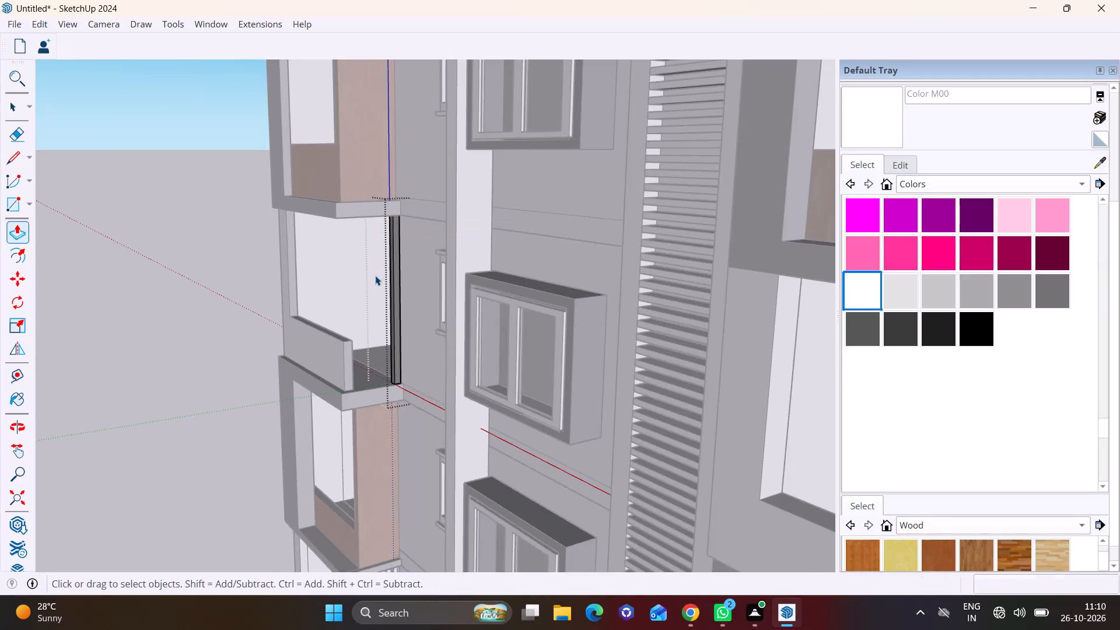
{"action": "scroll", "coordinate": [391, 266], "scroll_direction": "up", "scroll_amount": 10}
{"action": "middle_click_drag", "start_coordinate": [388, 310], "coordinate": [447, 191], "text": "shift"}
{"action": "key", "text": "space"}
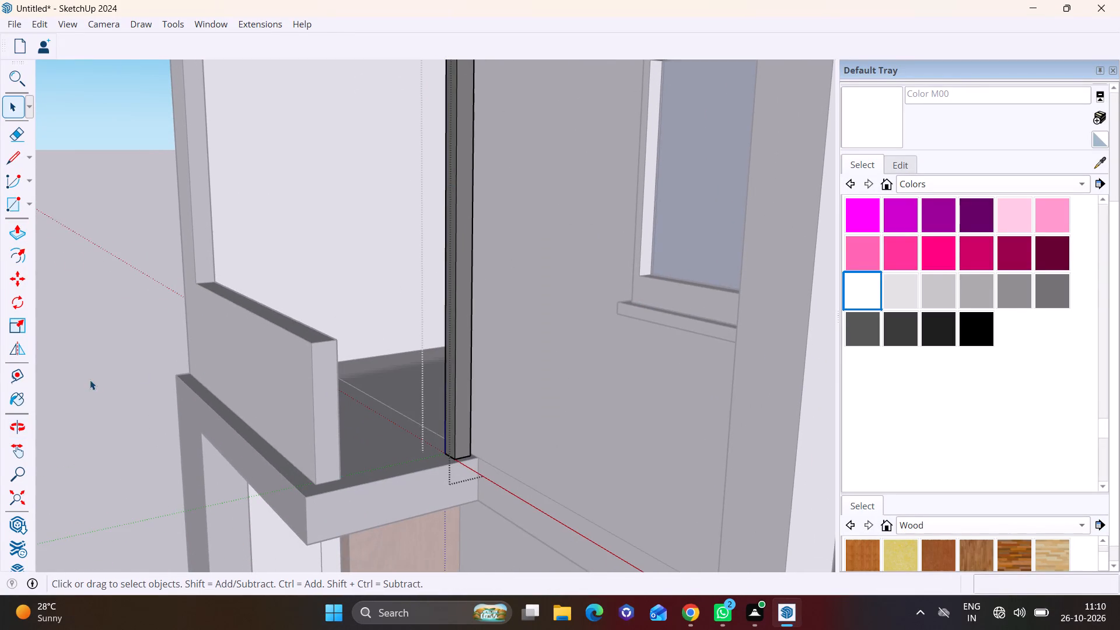
{"action": "left_click", "coordinate": [90, 379]}
Copy the upper balcony's new slim post twice along the open side toward the parapet, about 7" apart.
{"action": "scroll", "coordinate": [502, 419], "scroll_direction": "up", "scroll_amount": 5}
{"action": "left_click", "coordinate": [454, 435]}
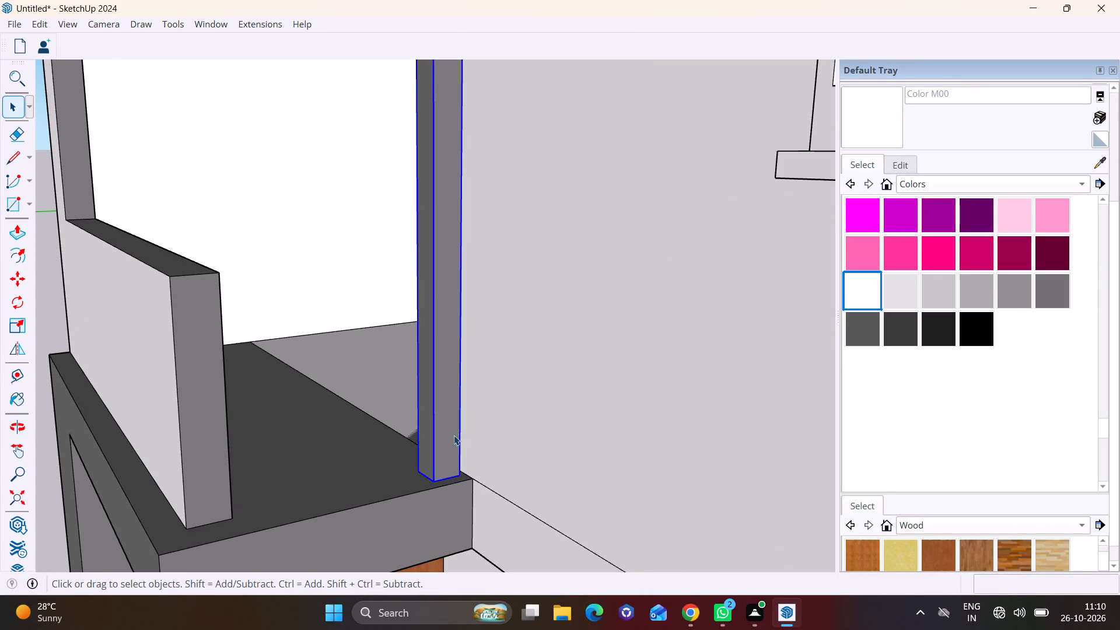
{"action": "key", "text": "m"}
{"action": "left_click", "coordinate": [460, 473]}
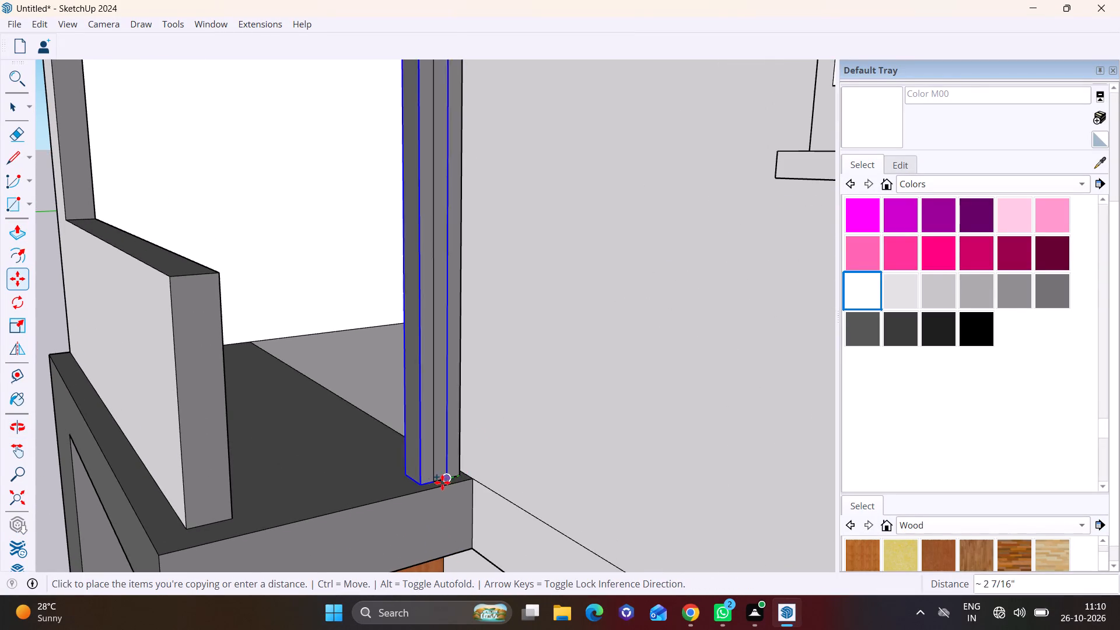
{"action": "left_click", "coordinate": [423, 485]}
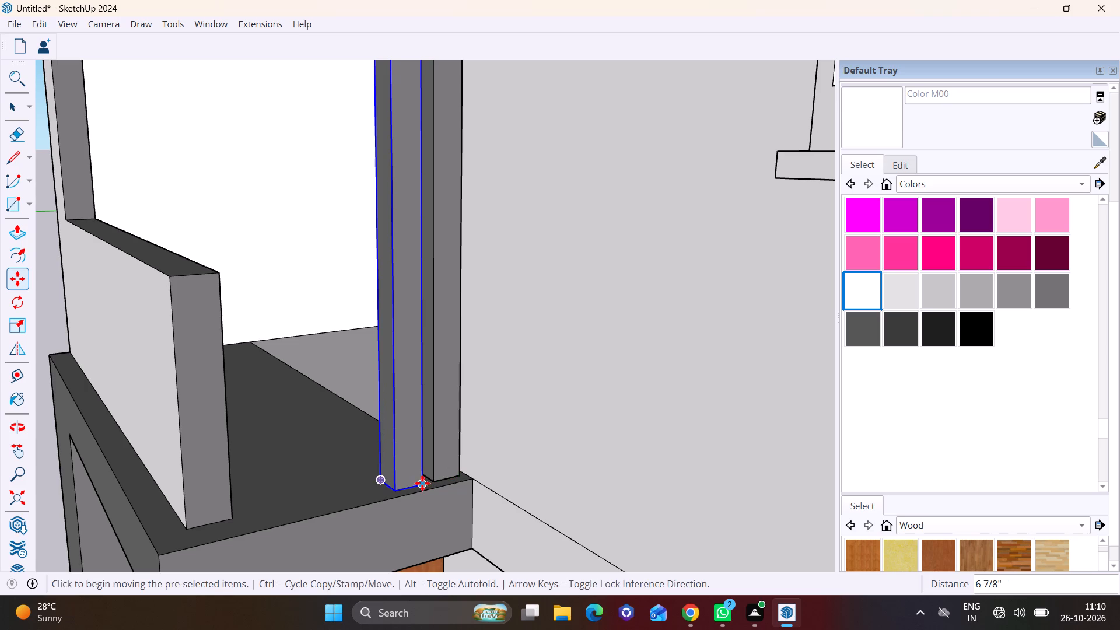
{"action": "left_click", "coordinate": [422, 483]}
{"action": "left_click", "coordinate": [380, 490]}
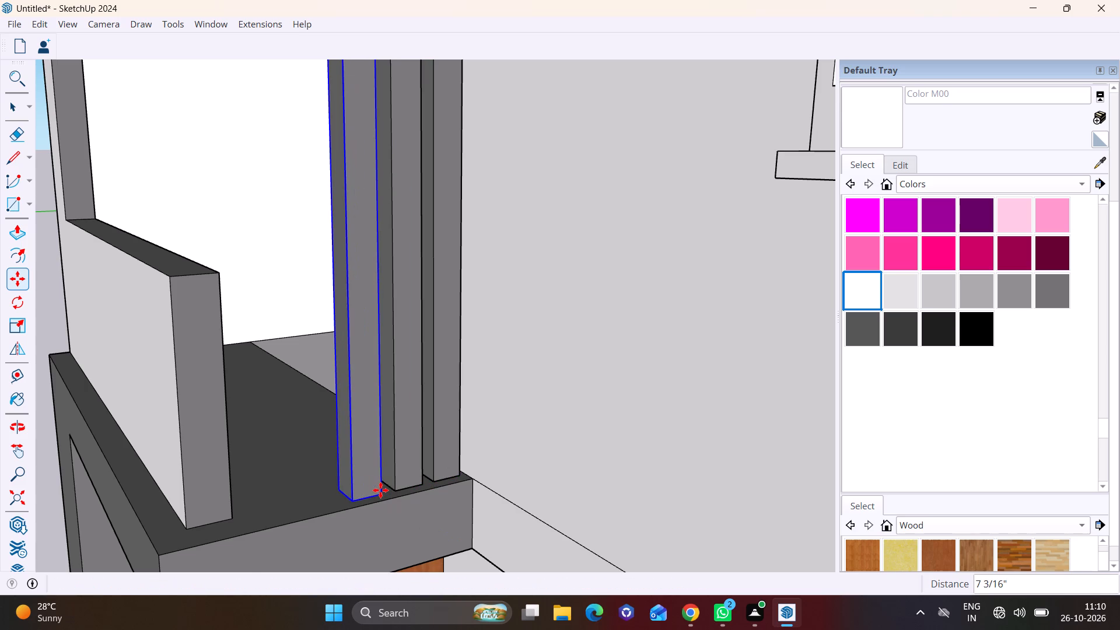
Copy the upper balcony's last slim post three more times at about 7" spacing until the row meets the parapet, and deselect.
{"action": "left_click", "coordinate": [380, 490]}
{"action": "left_click", "coordinate": [386, 496]}
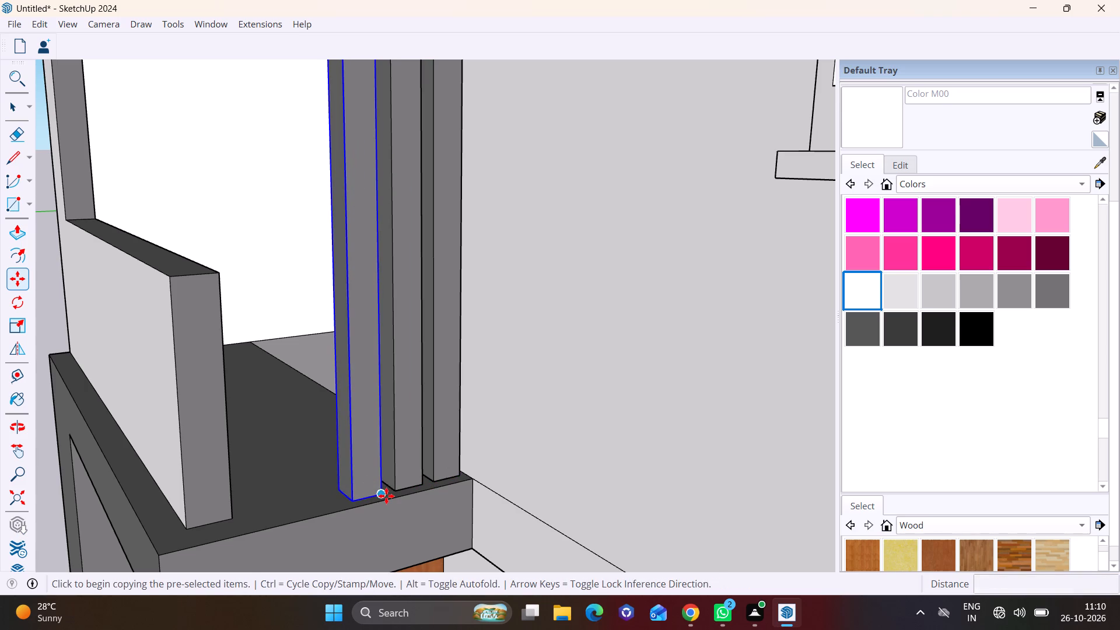
{"action": "left_click", "coordinate": [341, 506]}
{"action": "left_click", "coordinate": [339, 503]}
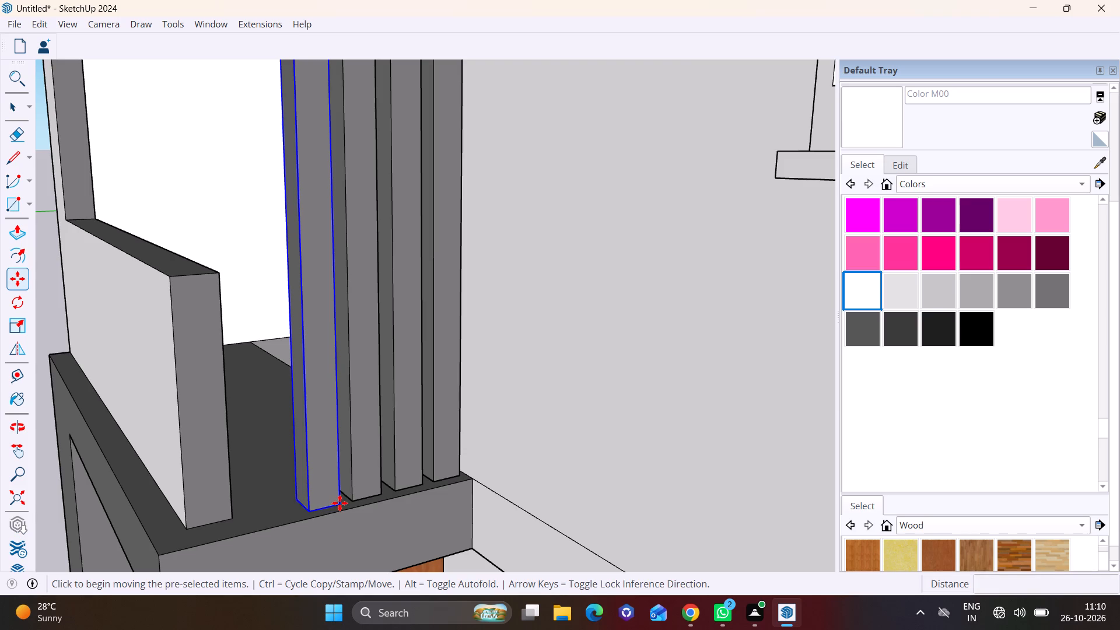
{"action": "left_click", "coordinate": [299, 514]}
{"action": "left_click", "coordinate": [296, 514]}
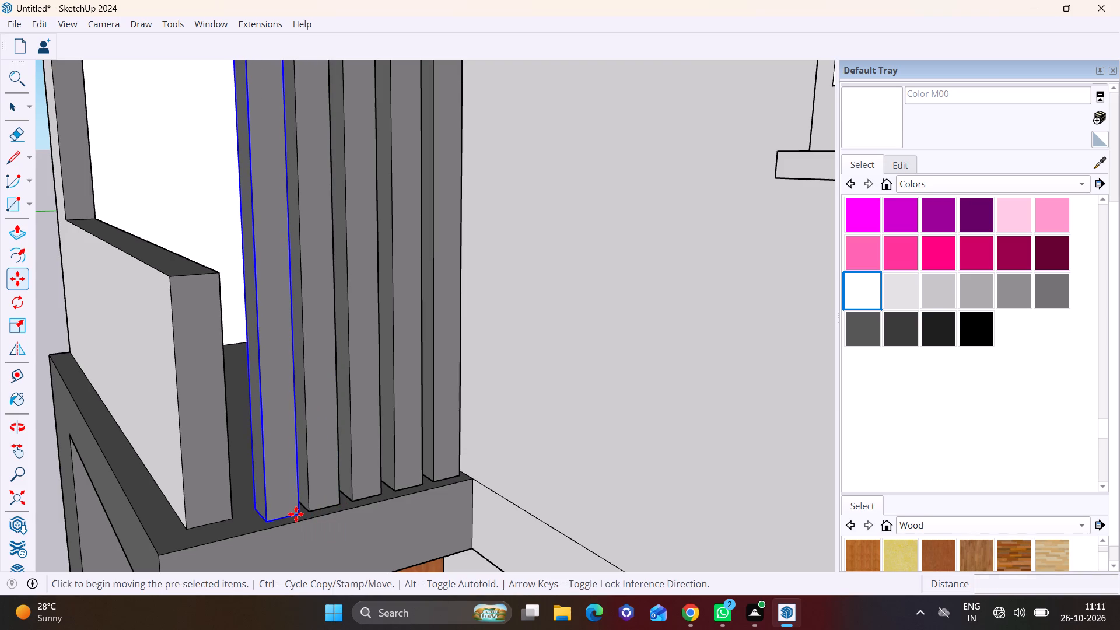
{"action": "left_click", "coordinate": [252, 526]}
{"action": "scroll", "coordinate": [253, 524], "scroll_direction": "down", "scroll_amount": 5}
{"action": "key", "text": "space"}
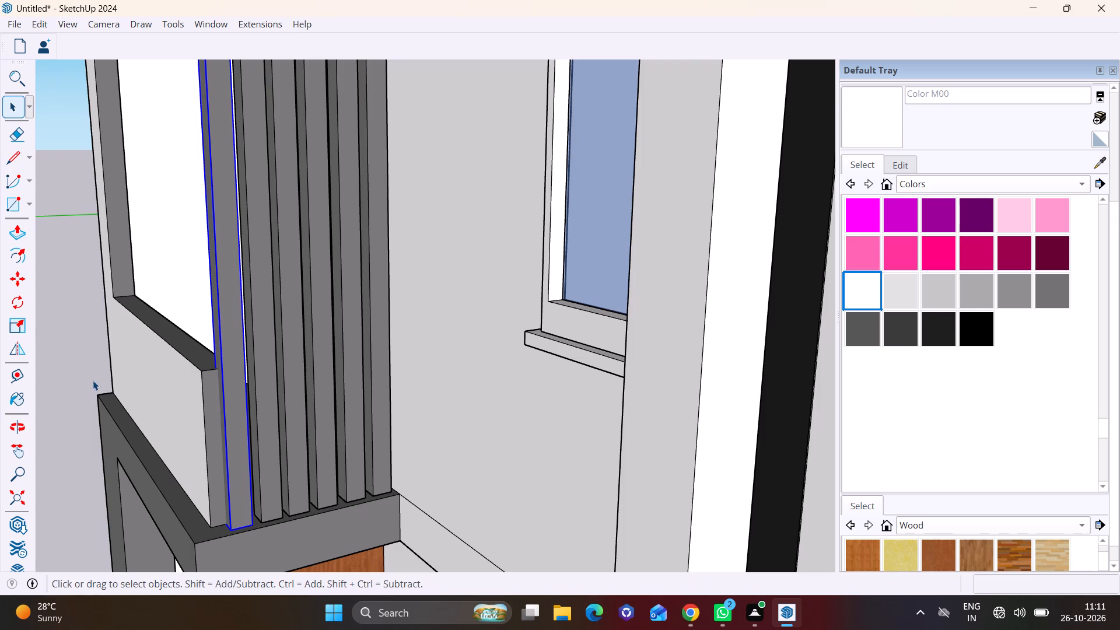
{"action": "left_click", "coordinate": [93, 379]}
Delete all the slim posts of the old row on the ground-level platform below the wood-clad balcony.
{"action": "scroll", "coordinate": [228, 433], "scroll_direction": "down", "scroll_amount": 19}
{"action": "middle_click_drag", "start_coordinate": [359, 460], "coordinate": [423, 224], "text": "shift"}
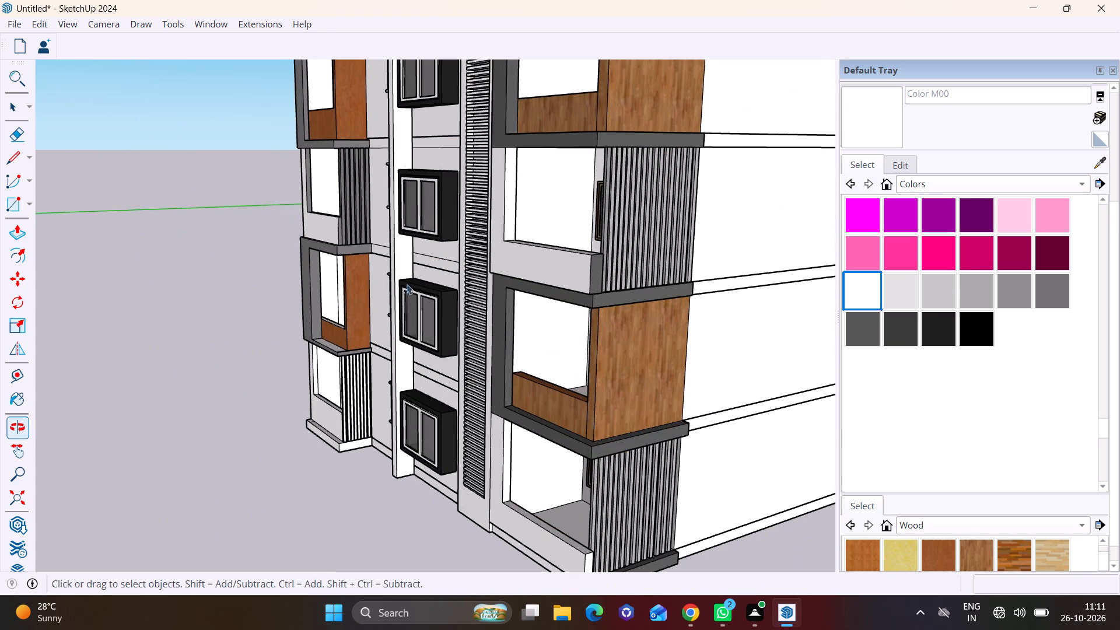
{"action": "middle_click_drag", "start_coordinate": [390, 369], "coordinate": [383, 307]}
{"action": "scroll", "coordinate": [395, 416], "scroll_direction": "up", "scroll_amount": 5}
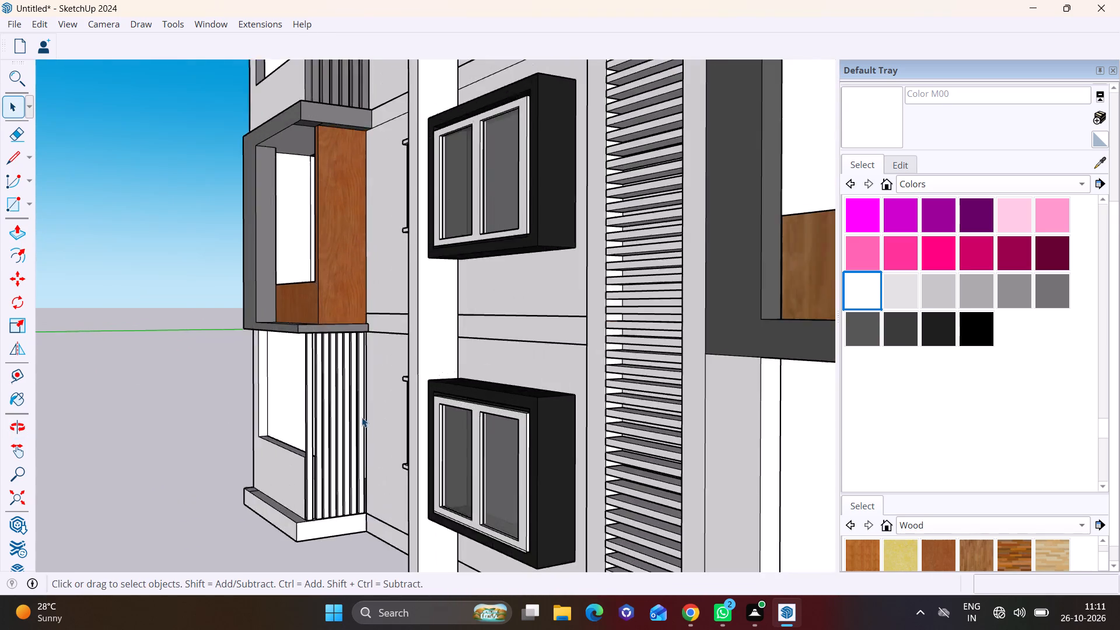
{"action": "scroll", "coordinate": [362, 417], "scroll_direction": "up", "scroll_amount": 7}
{"action": "left_click", "coordinate": [361, 412]}
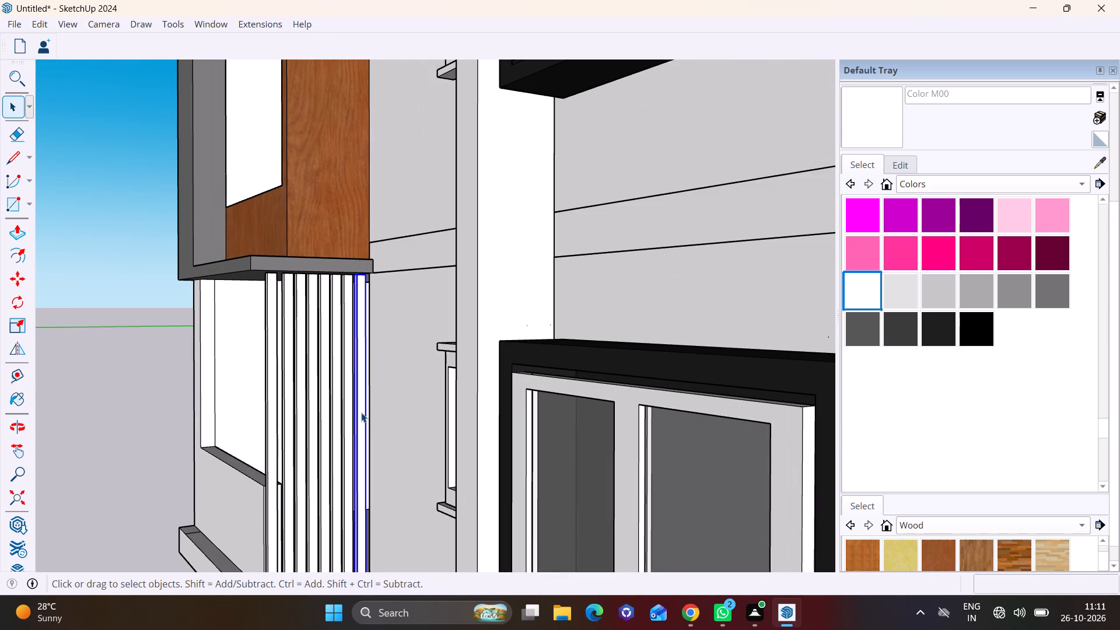
{"action": "key", "text": "Delete"}
{"action": "left_click", "coordinate": [348, 392]}
{"action": "key", "text": "Delete"}
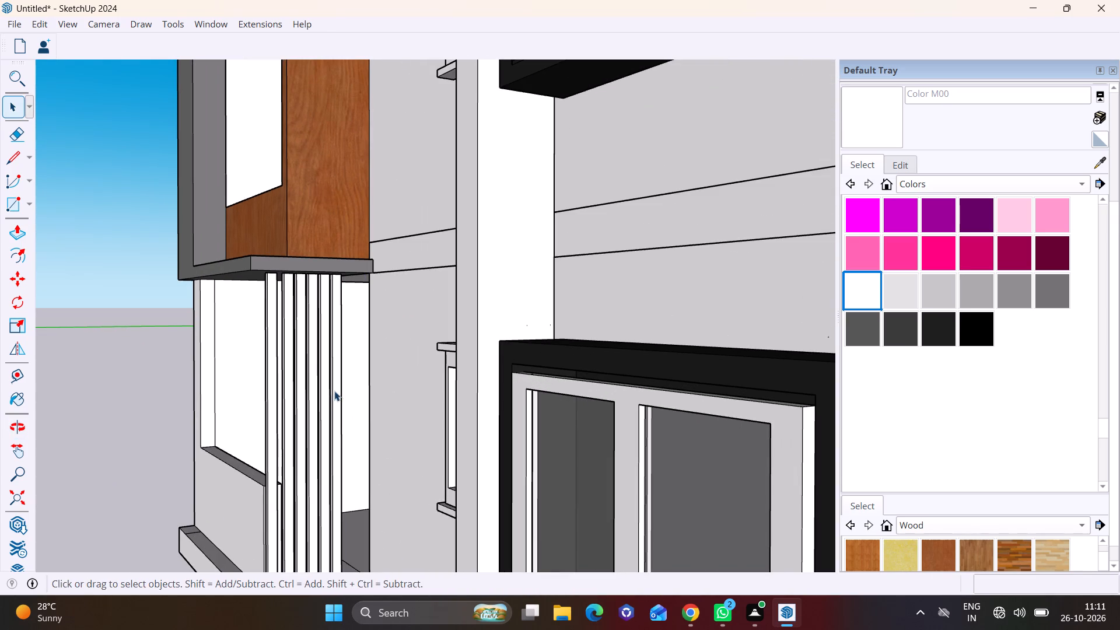
{"action": "left_click", "coordinate": [334, 391]}
{"action": "key", "text": "Delete"}
{"action": "left_click", "coordinate": [326, 391]}
{"action": "key", "text": "Delete"}
{"action": "left_click", "coordinate": [313, 391]}
{"action": "key", "text": "Delete"}
{"action": "left_click", "coordinate": [303, 392]}
{"action": "key", "text": "Delete"}
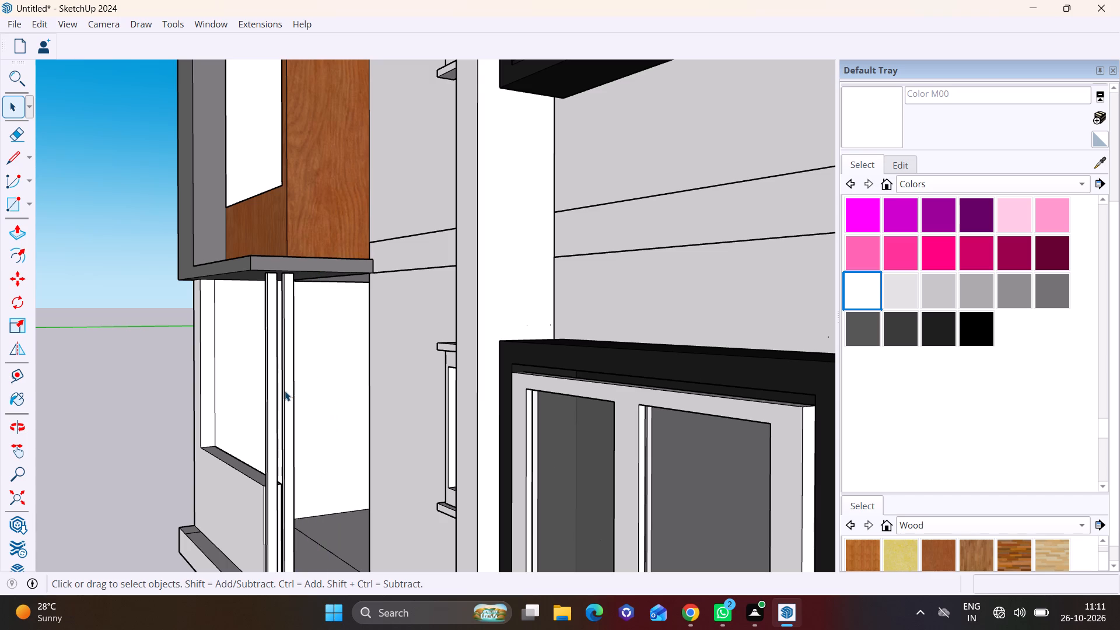
{"action": "left_click", "coordinate": [287, 389]}
{"action": "key", "text": "Delete"}
{"action": "left_click", "coordinate": [276, 389]}
{"action": "key", "text": "Delete"}
Copy the upper balcony's slim post nearest the wall about 22' straight down onto the ground-level platform.
{"action": "scroll", "coordinate": [279, 390], "scroll_direction": "down", "scroll_amount": 7}
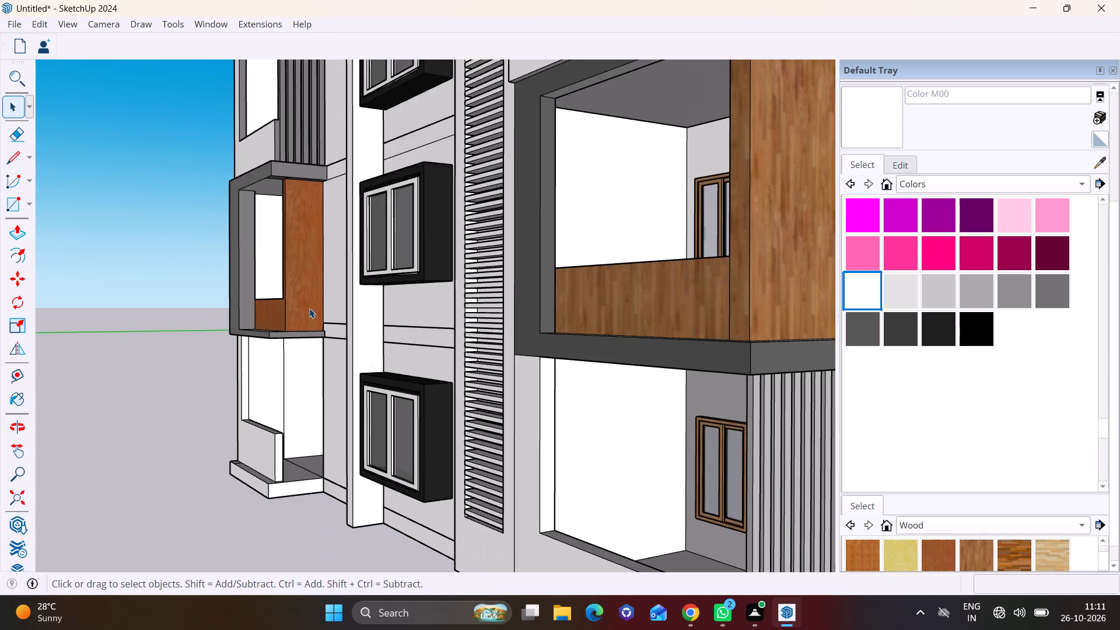
{"action": "middle_click_drag", "start_coordinate": [315, 295], "coordinate": [325, 515], "text": "shift"}
{"action": "scroll", "coordinate": [339, 370], "scroll_direction": "up", "scroll_amount": 11}
{"action": "left_click", "coordinate": [321, 416]}
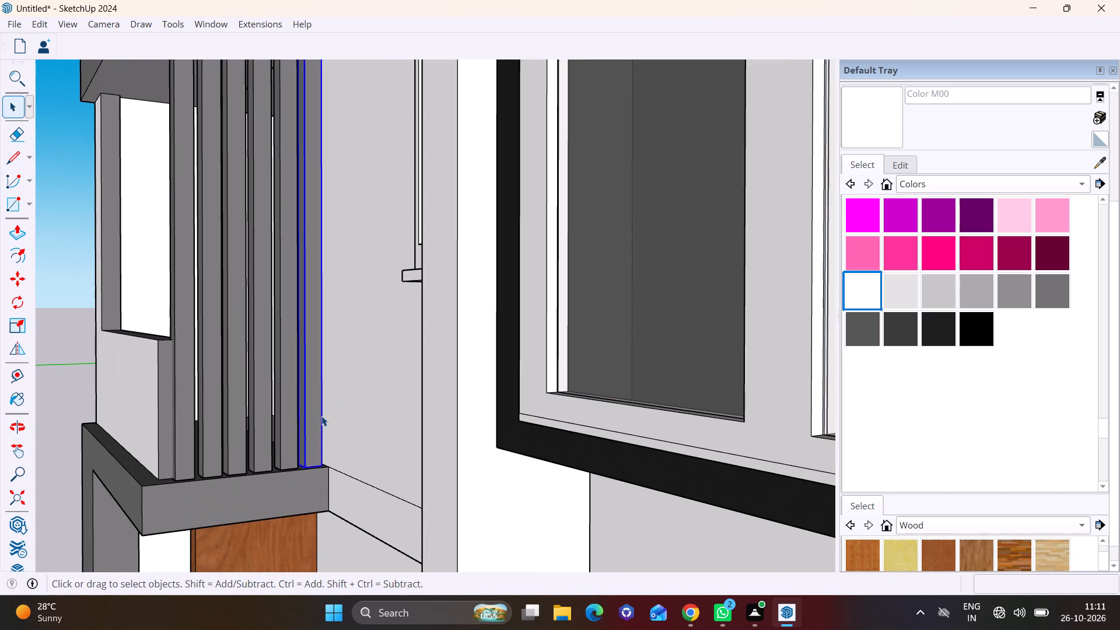
{"action": "key", "text": "m"}
{"action": "left_click", "coordinate": [320, 464]}
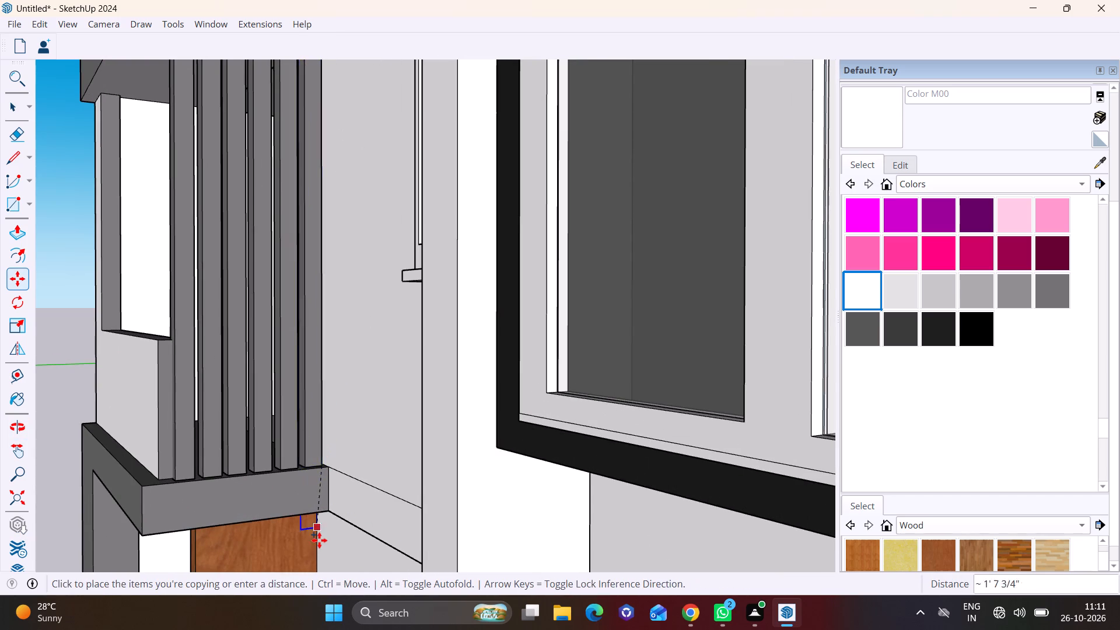
{"action": "scroll", "coordinate": [319, 540], "scroll_direction": "down", "scroll_amount": 7}
{"action": "middle_click_drag", "start_coordinate": [326, 545], "coordinate": [361, 341]}
{"action": "middle_click_drag", "start_coordinate": [373, 517], "coordinate": [380, 348], "text": "shift"}
{"action": "middle_click_drag", "start_coordinate": [382, 505], "coordinate": [388, 334], "text": "shift"}
{"action": "scroll", "coordinate": [378, 423], "scroll_direction": "up", "scroll_amount": 12}
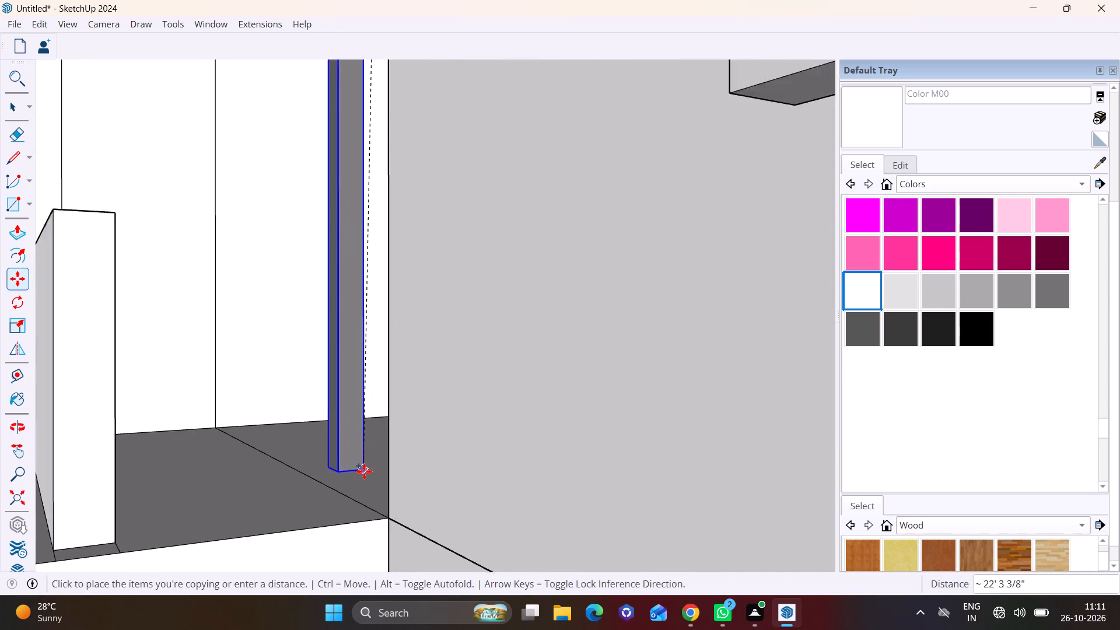
{"action": "scroll", "coordinate": [364, 471], "scroll_direction": "up", "scroll_amount": 1}
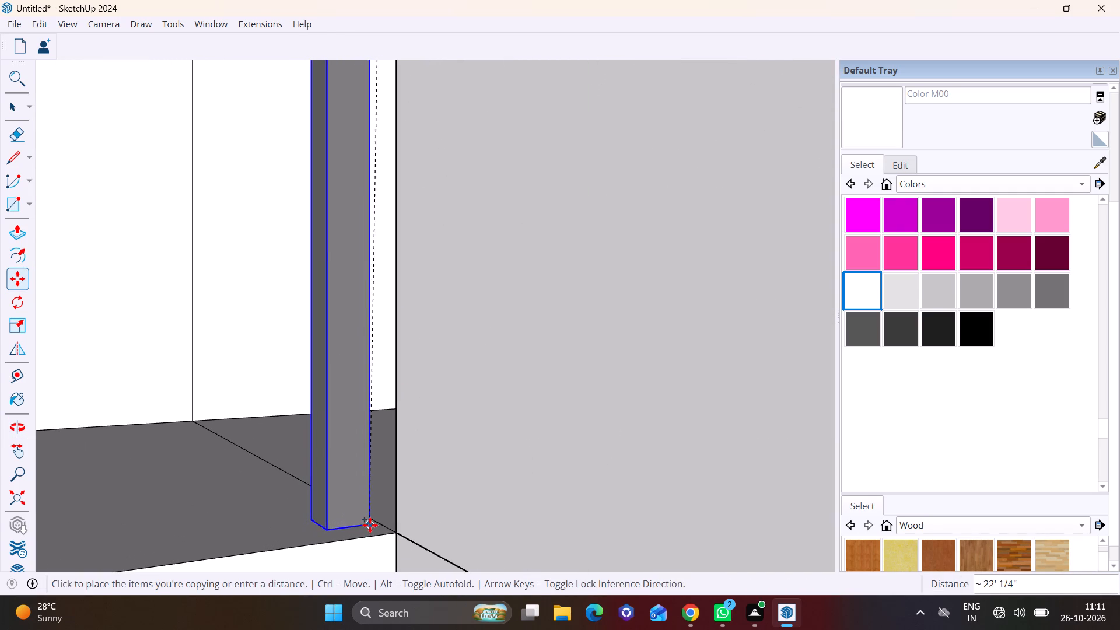
{"action": "left_click", "coordinate": [370, 525]}
Copy the ground-level platform's slim post about 7 3/16" toward the parapet.
{"action": "middle_click_drag", "start_coordinate": [349, 524], "coordinate": [341, 527]}
{"action": "scroll", "coordinate": [351, 496], "scroll_direction": "down", "scroll_amount": 12}
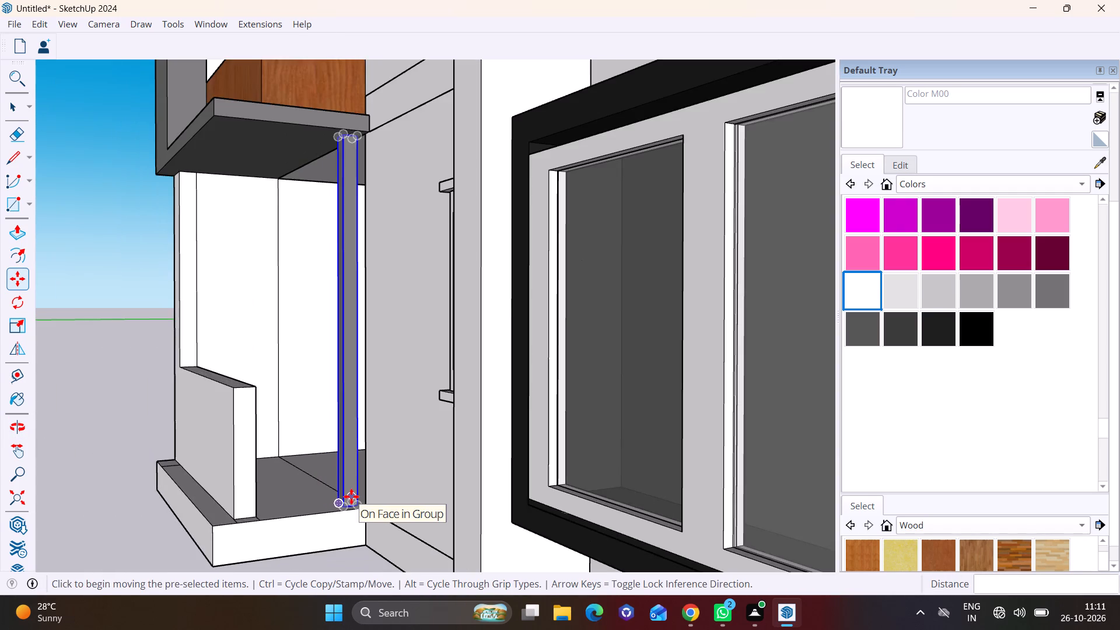
{"action": "middle_click_drag", "start_coordinate": [345, 484], "coordinate": [428, 395], "text": "shift"}
{"action": "scroll", "coordinate": [432, 422], "scroll_direction": "up", "scroll_amount": 6}
{"action": "middle_click_drag", "start_coordinate": [430, 422], "coordinate": [379, 505]}
{"action": "scroll", "coordinate": [407, 429], "scroll_direction": "up", "scroll_amount": 2}
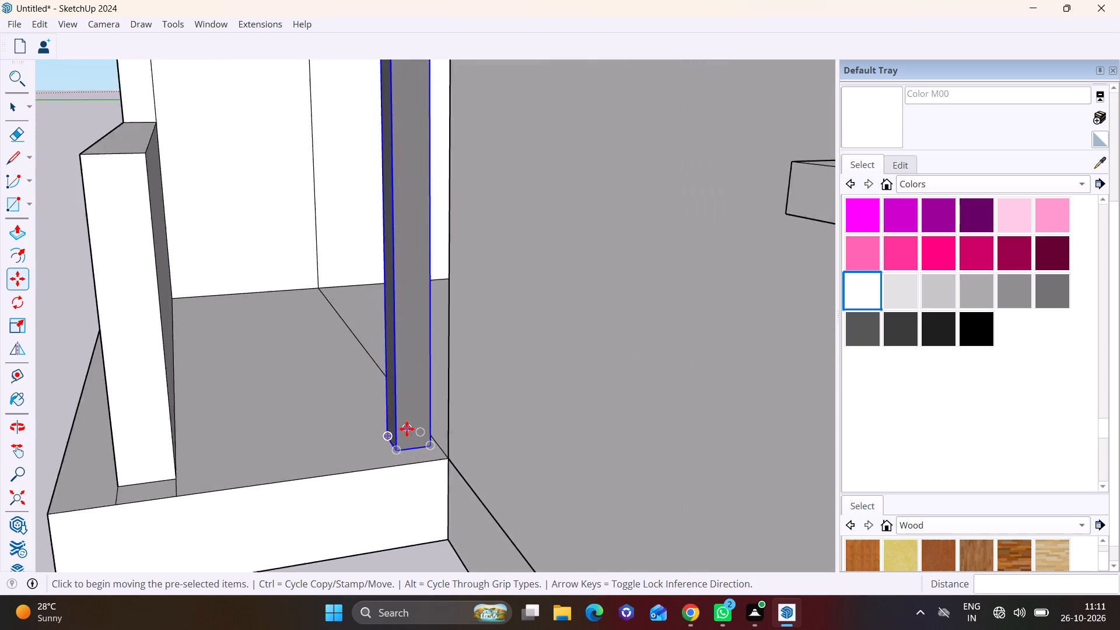
{"action": "scroll", "coordinate": [407, 429], "scroll_direction": "up", "scroll_amount": 6}
{"action": "left_click", "coordinate": [447, 456]}
{"action": "left_click", "coordinate": [447, 456]}
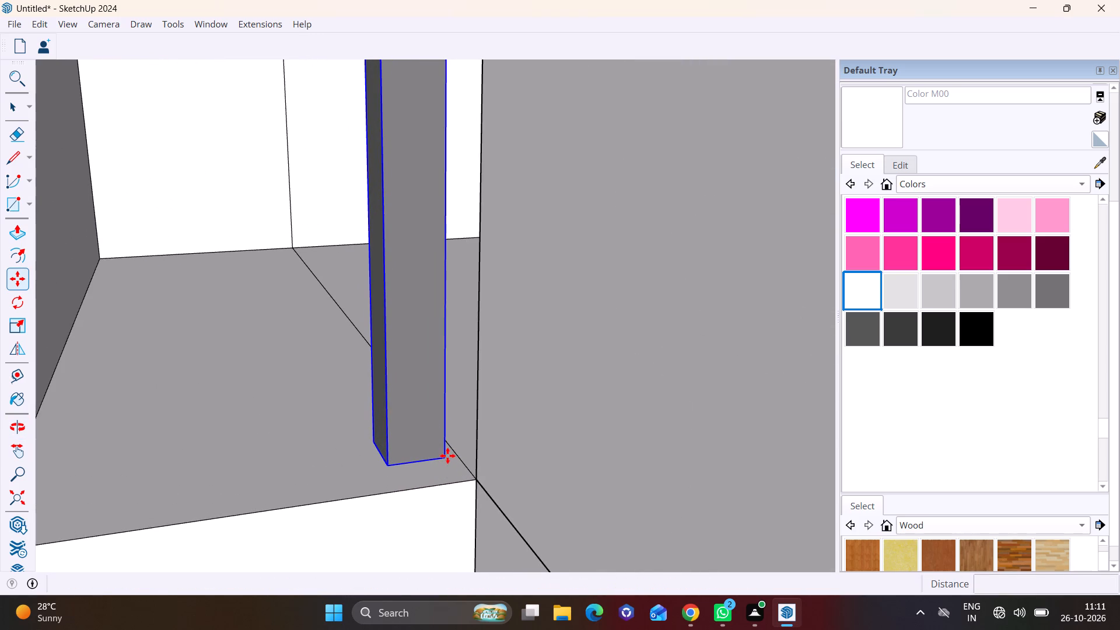
{"action": "left_click", "coordinate": [446, 459]}
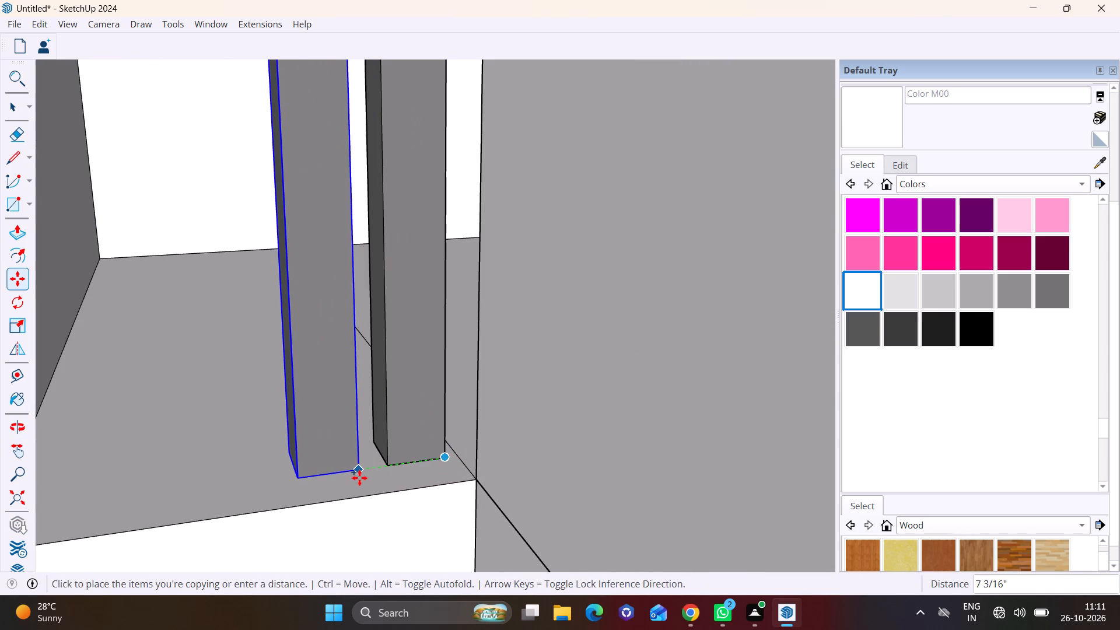
{"action": "left_click", "coordinate": [359, 478]}
Continue the ground-level row of slim posts toward the parapet with further copies at roughly 7" spacing.
{"action": "scroll", "coordinate": [358, 480], "scroll_direction": "down", "scroll_amount": 6}
{"action": "middle_click_drag", "start_coordinate": [360, 479], "coordinate": [581, 474], "text": "shift"}
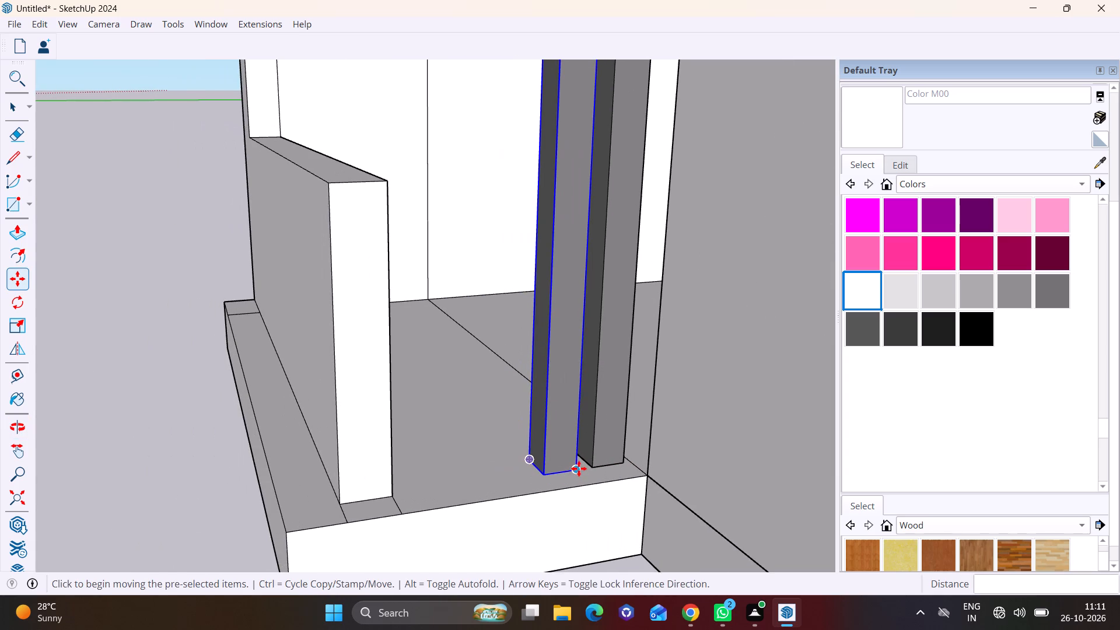
{"action": "left_click", "coordinate": [579, 468]}
{"action": "left_click", "coordinate": [527, 480]}
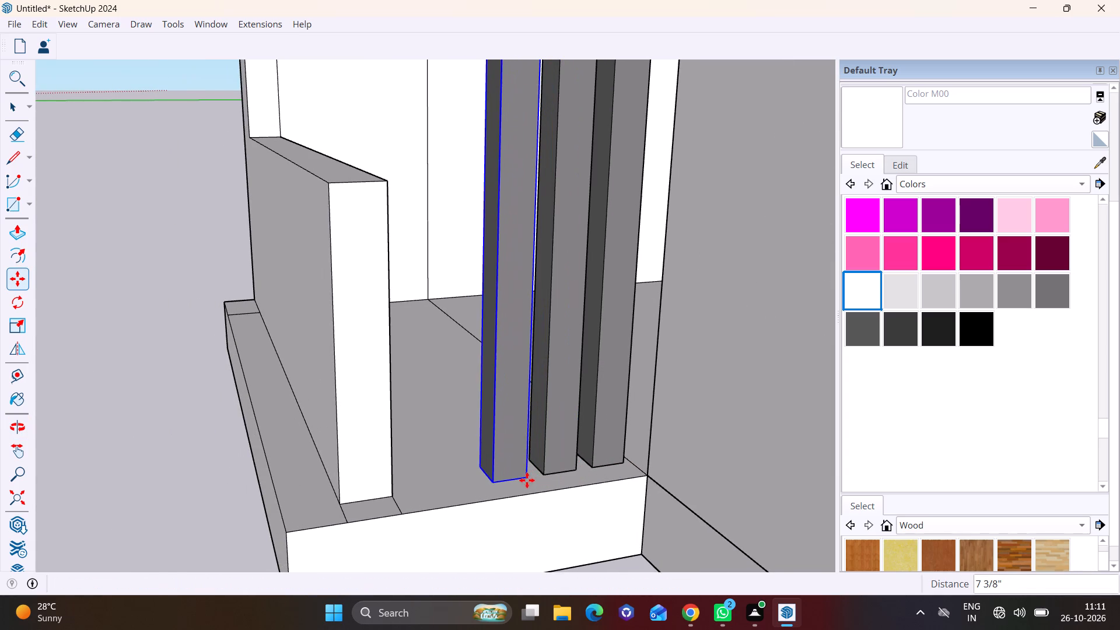
{"action": "scroll", "coordinate": [526, 480], "scroll_direction": "up", "scroll_amount": 7}
{"action": "left_click", "coordinate": [525, 473]}
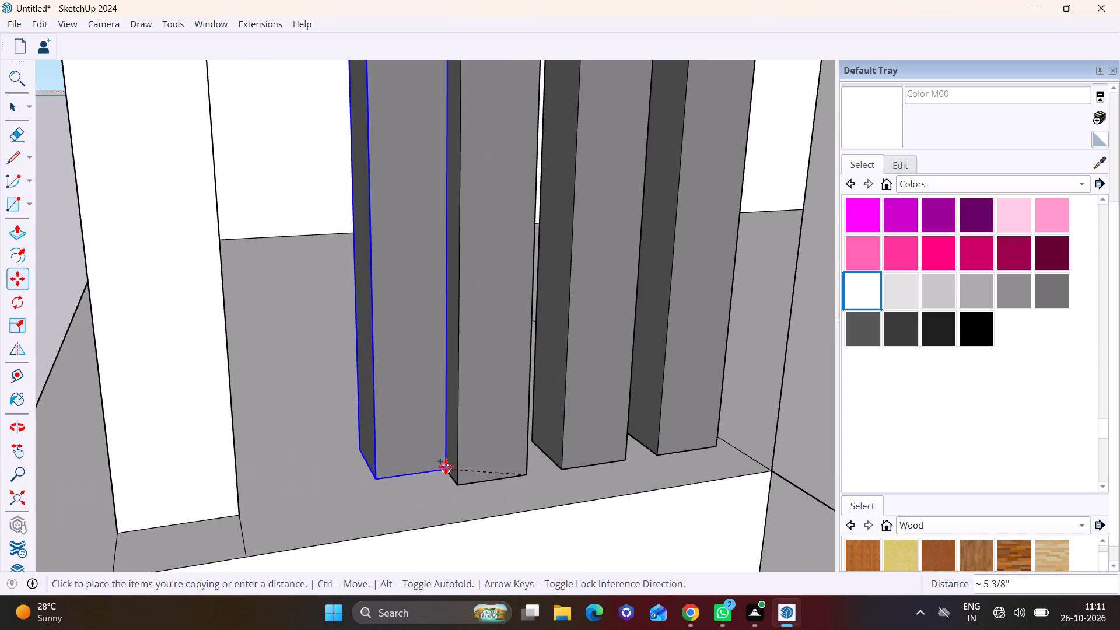
{"action": "left_click", "coordinate": [428, 488]}
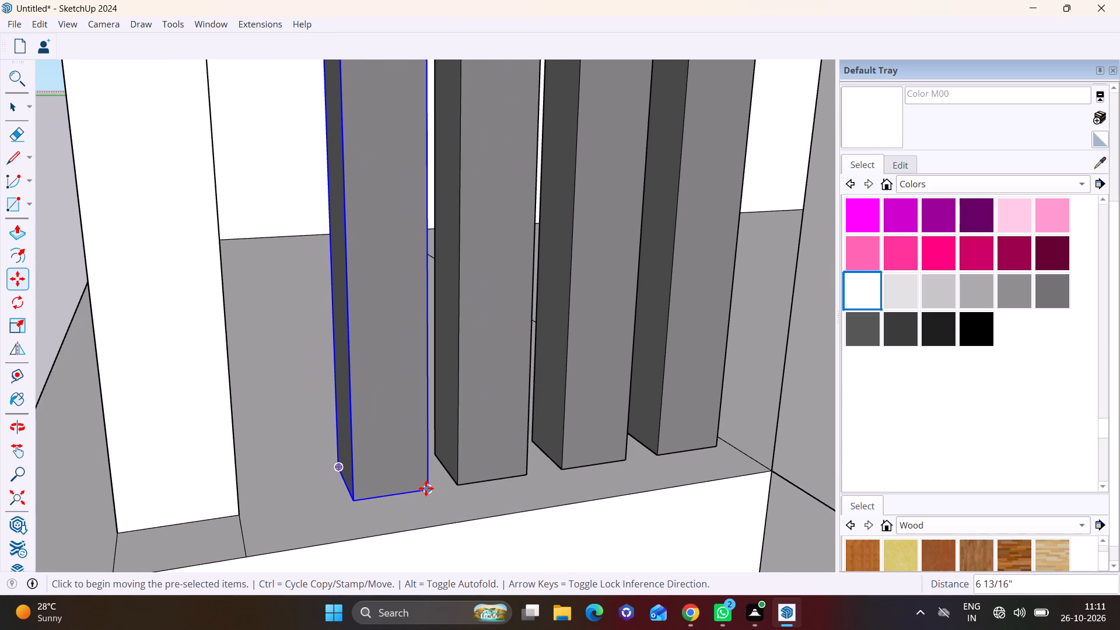